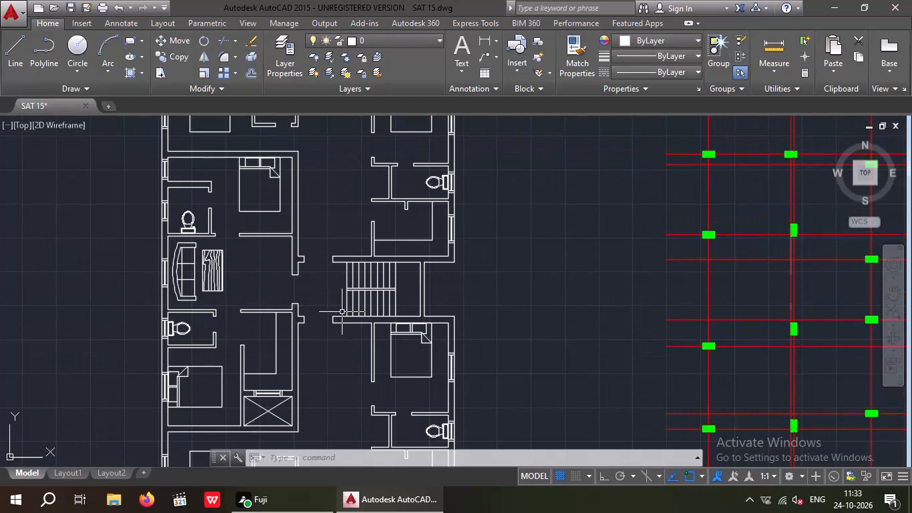
Insert the Door - Imperial block from the tool palettes into the empty space west of the furnished floor plan.
middle_drag(338, 307, 284, 328)
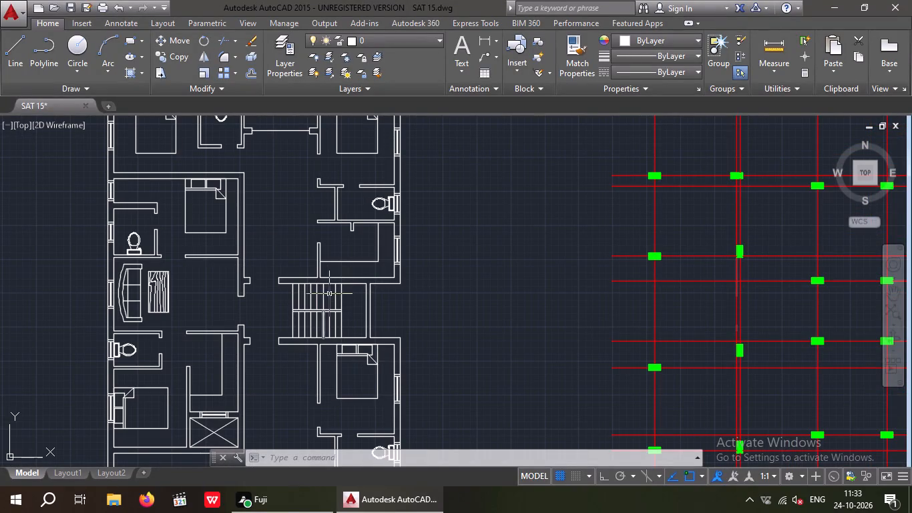
key(Escape)
key(Escape)
key(t)
key(p)
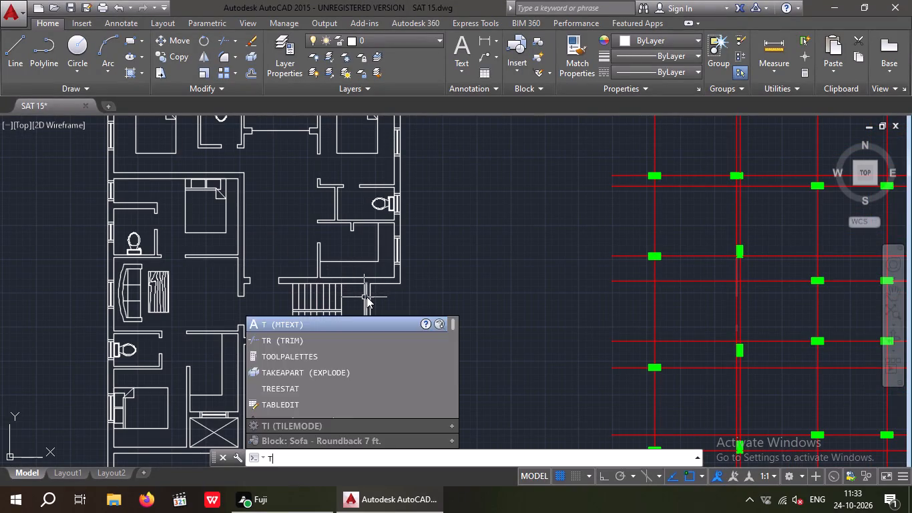
key(Return)
scroll(438, 275, down, 2)
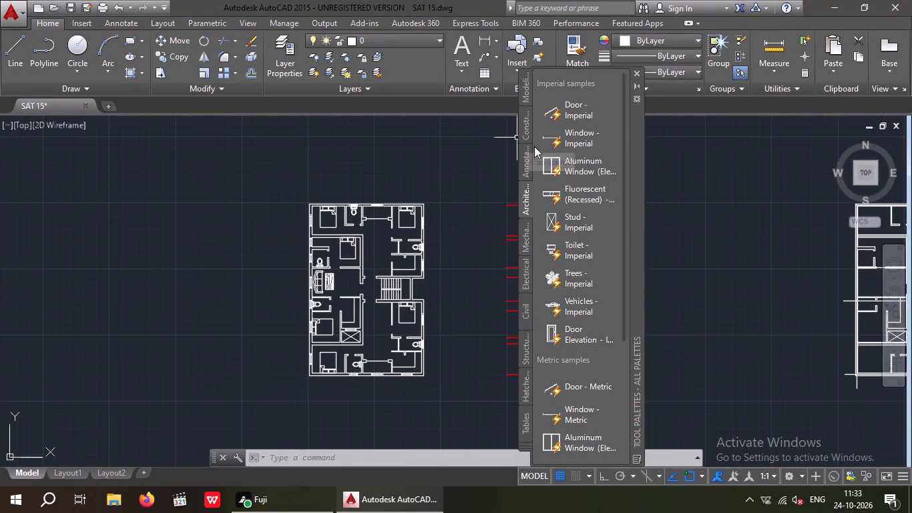
click(576, 112)
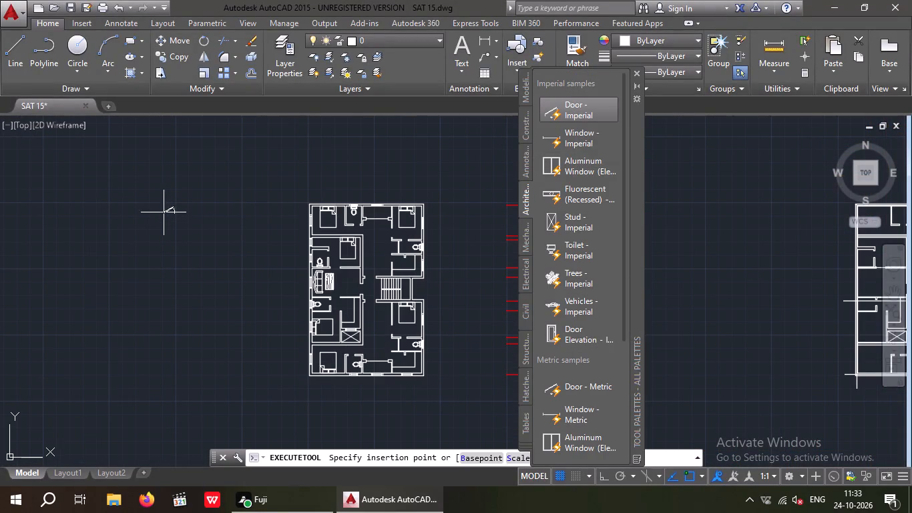
click(180, 206)
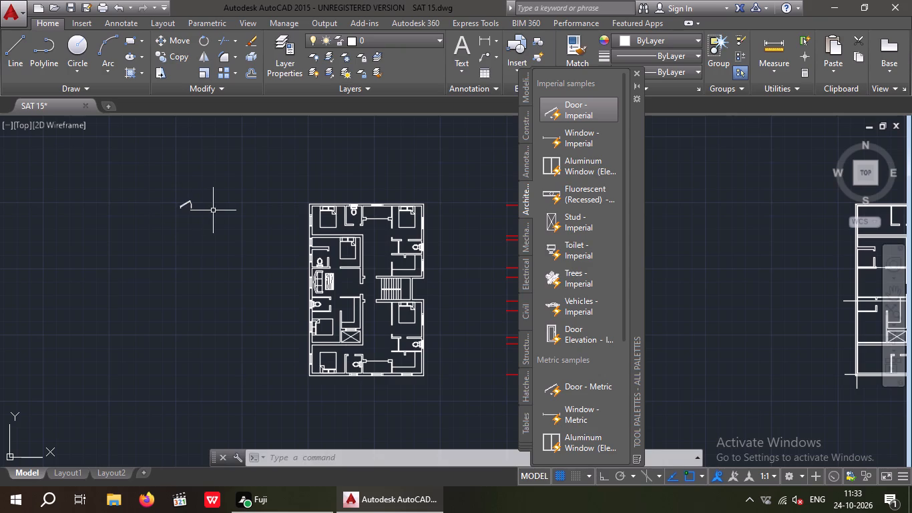
key(Escape)
key(Escape)
click(636, 73)
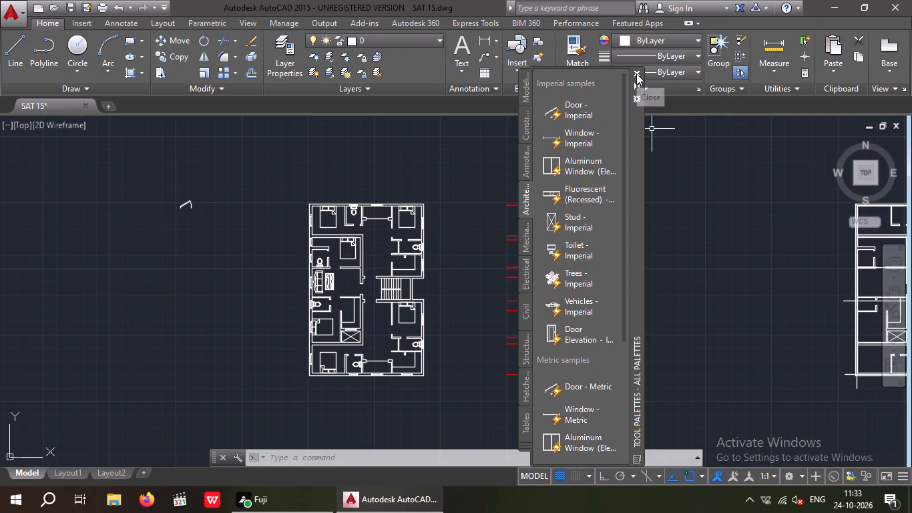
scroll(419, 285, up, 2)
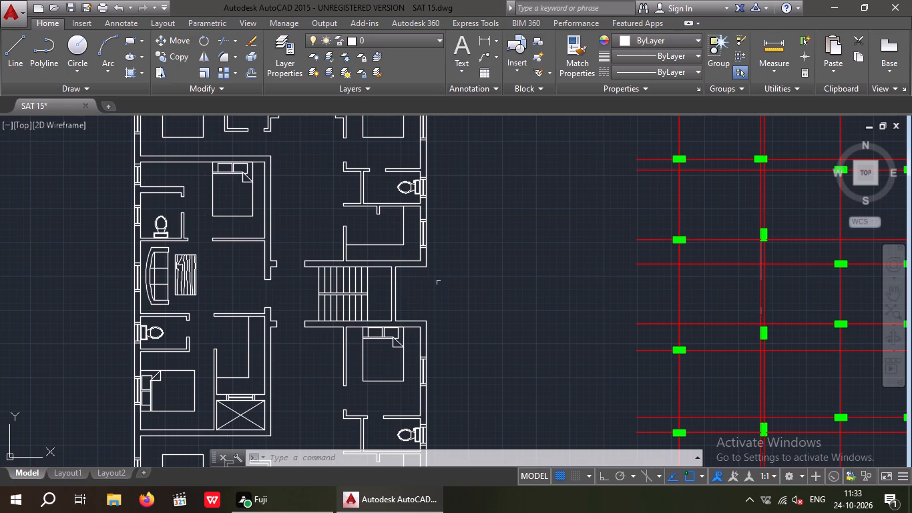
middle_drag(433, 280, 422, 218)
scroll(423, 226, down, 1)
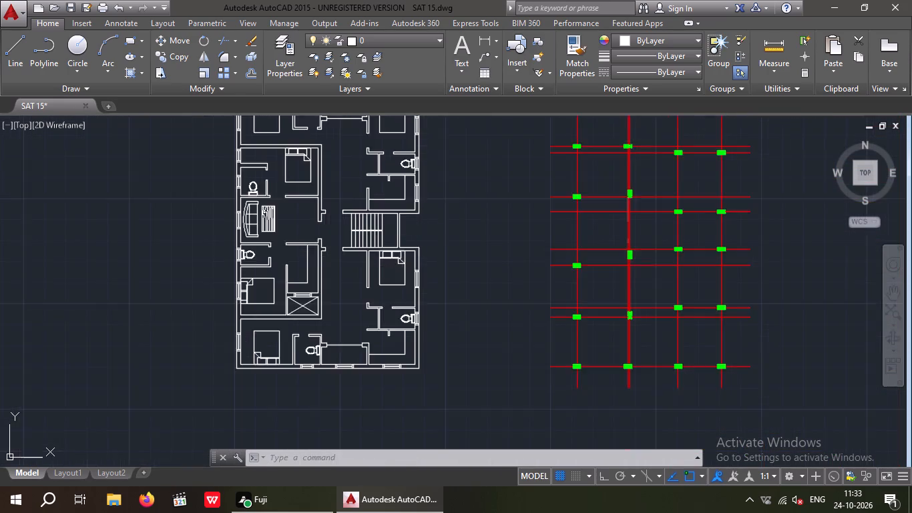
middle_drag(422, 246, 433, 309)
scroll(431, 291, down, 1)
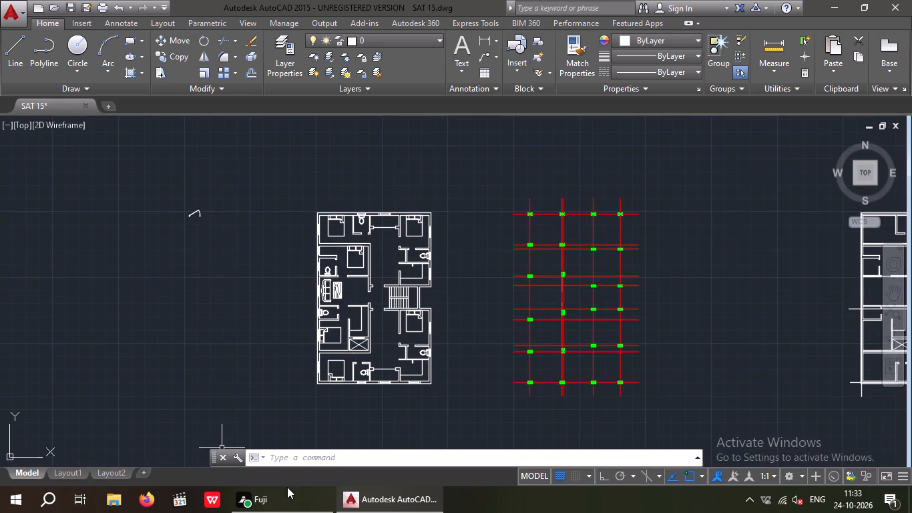
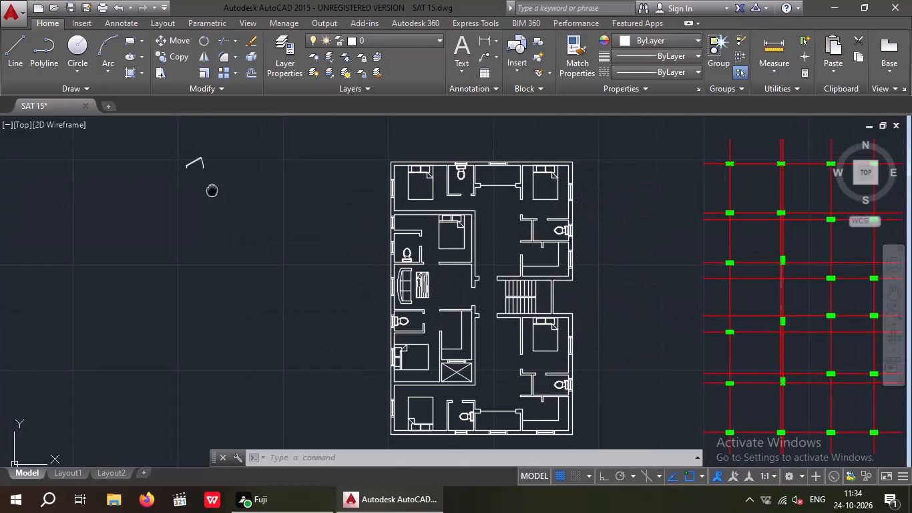
Set the inserted door block's opening angle to Open 90º.
scroll(215, 201, up, 3)
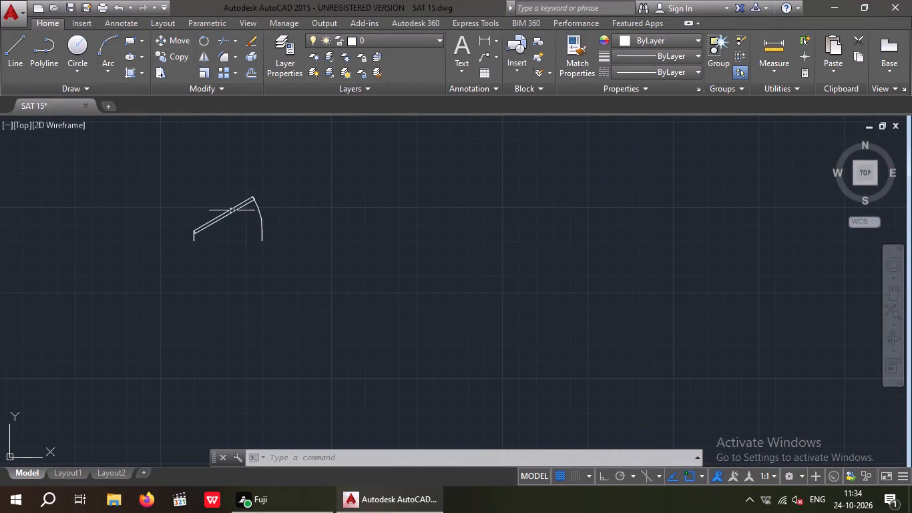
click(230, 216)
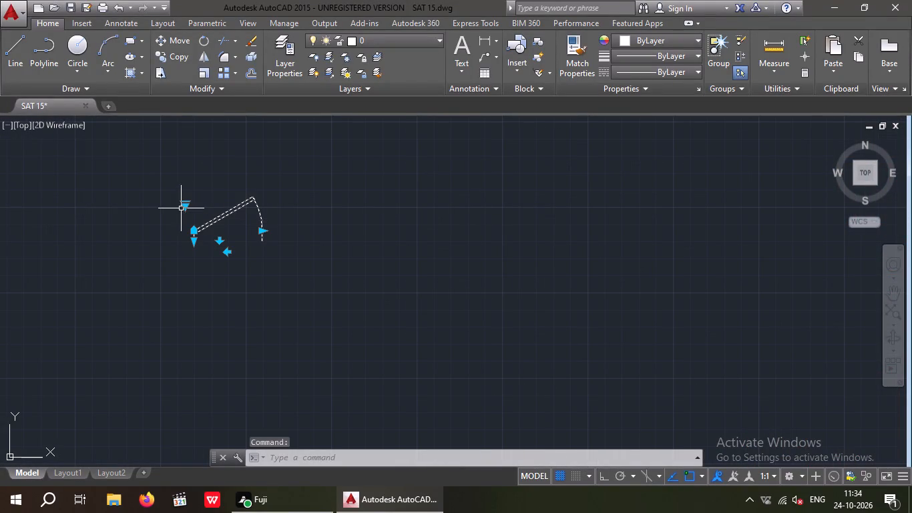
click(186, 208)
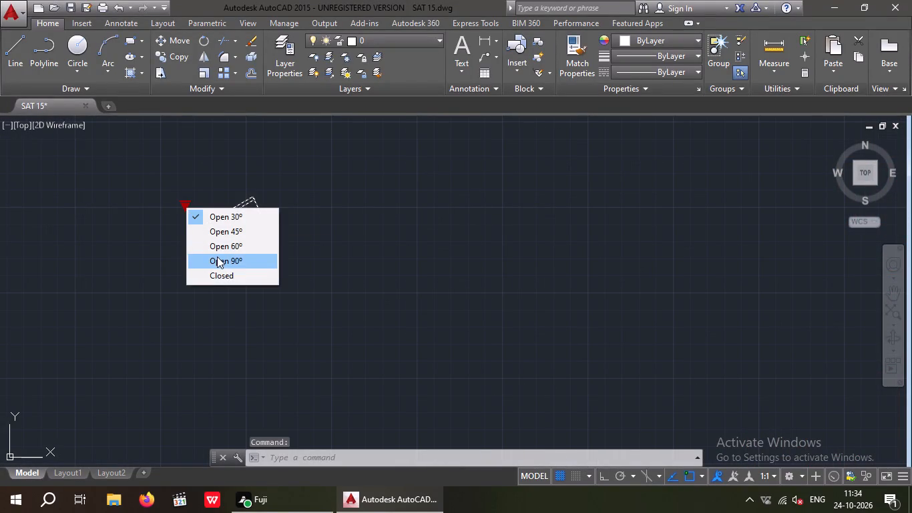
click(217, 256)
Copy the door block by its hinge-side jamb corner into the doorway between the sofa room and the bedroom north of it.
scroll(230, 218, down, 2)
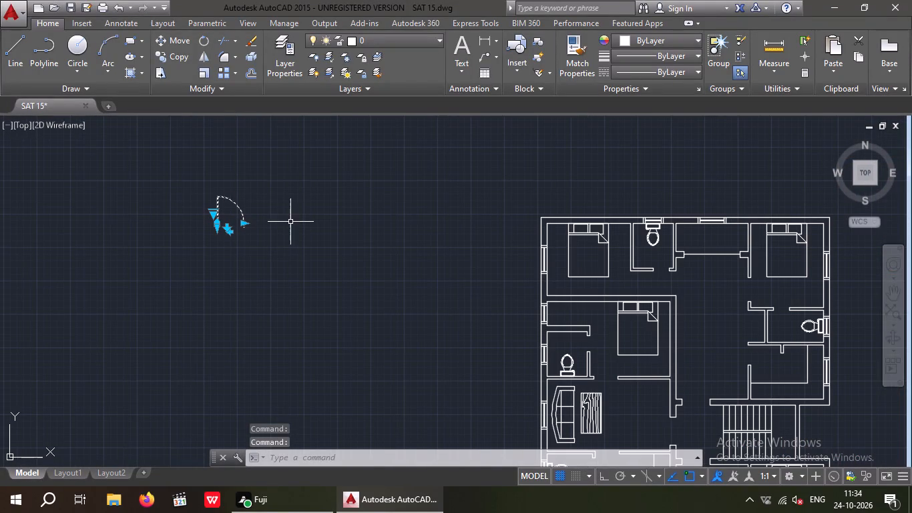
middle_drag(290, 221, 274, 228)
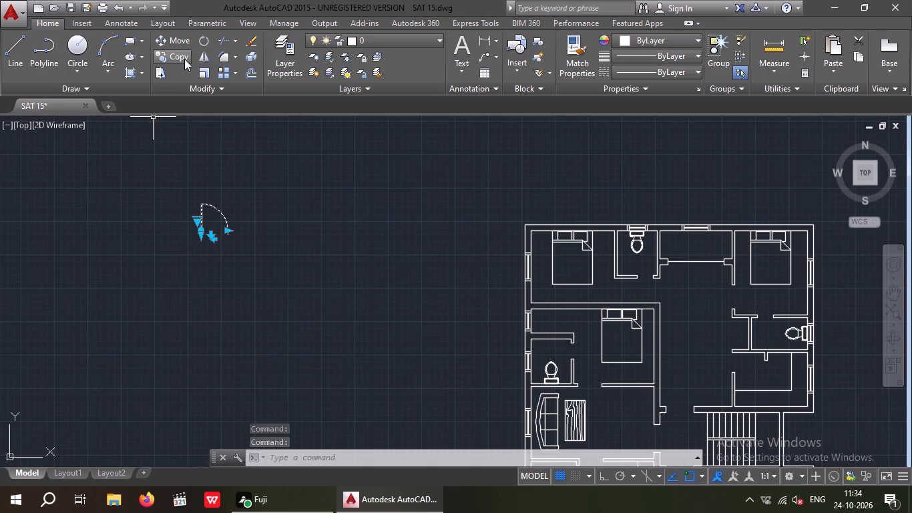
click(184, 59)
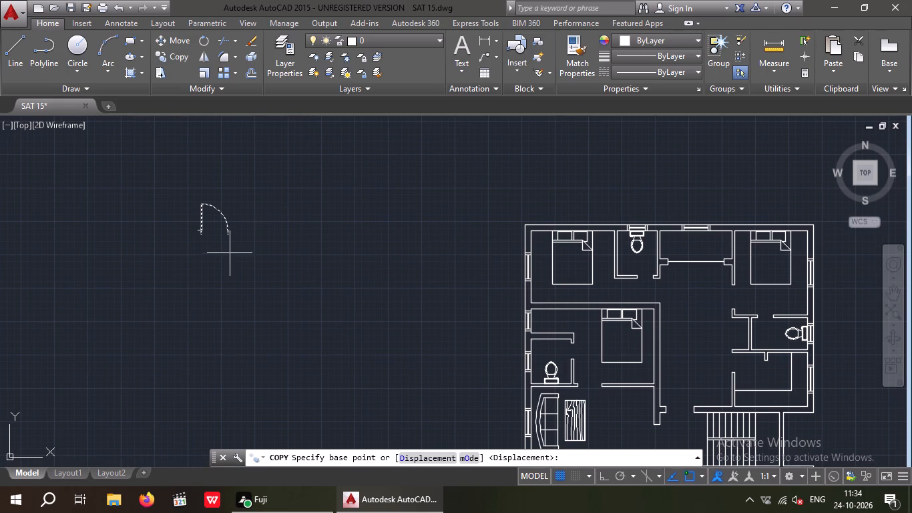
middle_drag(274, 252, 264, 209)
scroll(262, 184, down, 2)
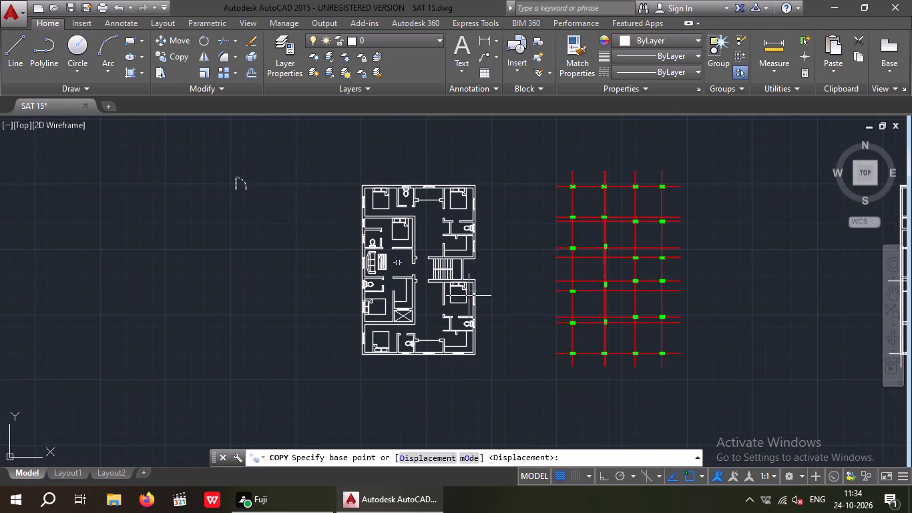
scroll(425, 293, up, 3)
scroll(425, 287, down, 2)
middle_drag(430, 314, 379, 297)
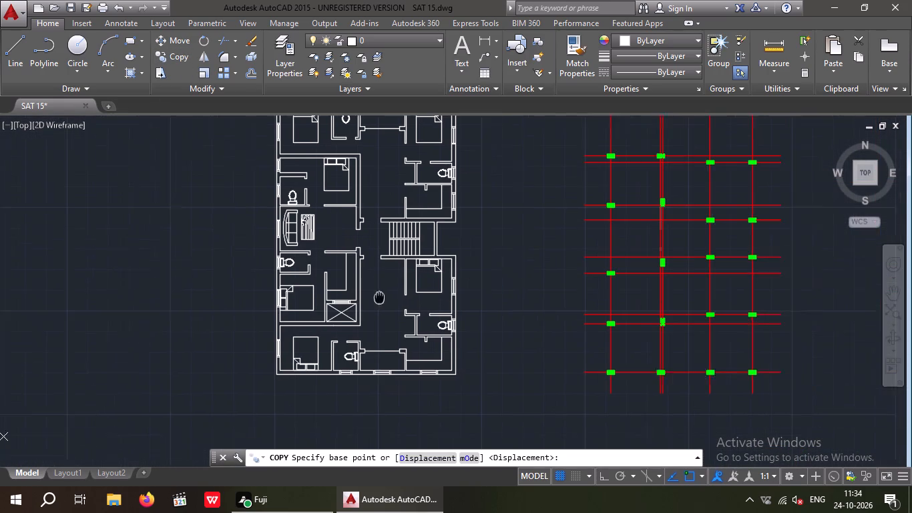
middle_drag(379, 297, 368, 293)
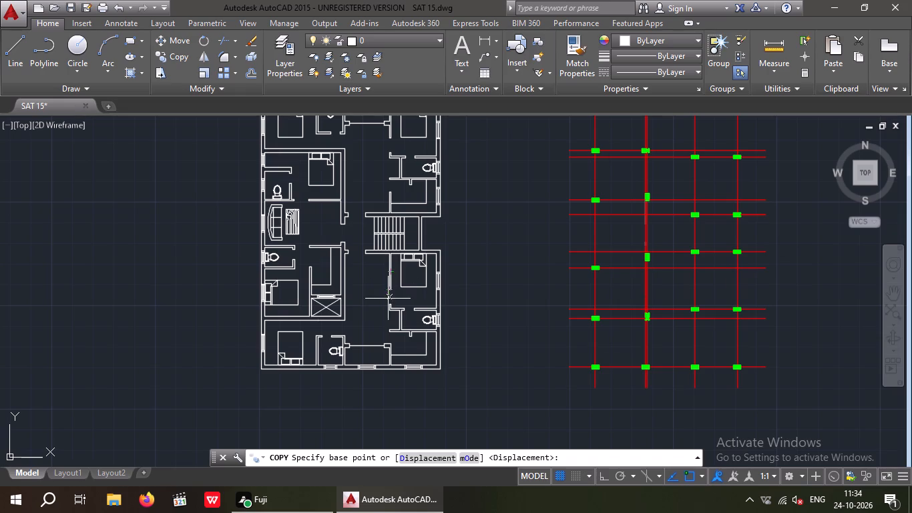
middle_drag(314, 261, 328, 279)
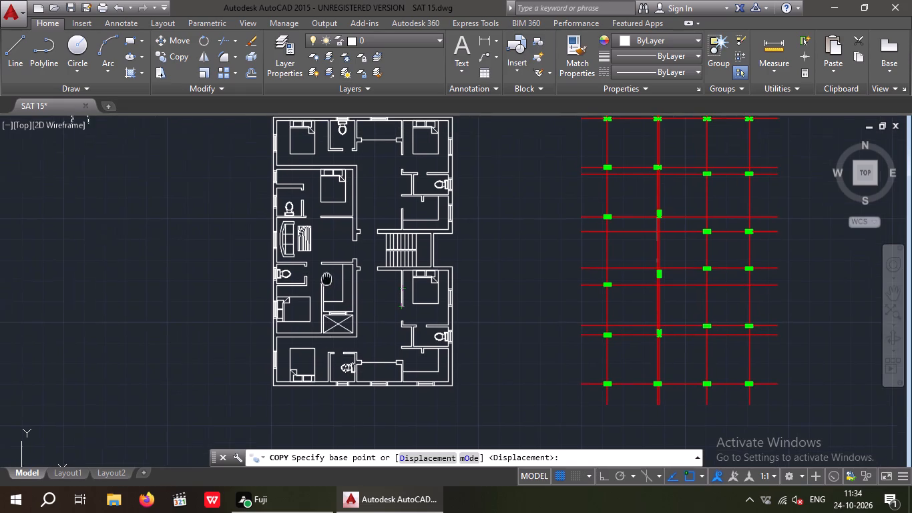
middle_drag(328, 279, 330, 282)
middle_drag(166, 192, 190, 214)
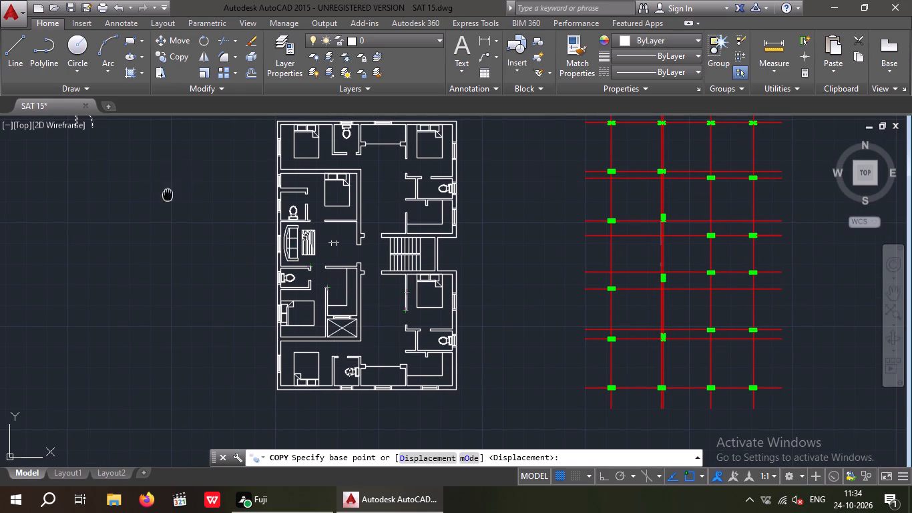
middle_drag(190, 214, 286, 267)
scroll(198, 210, up, 3)
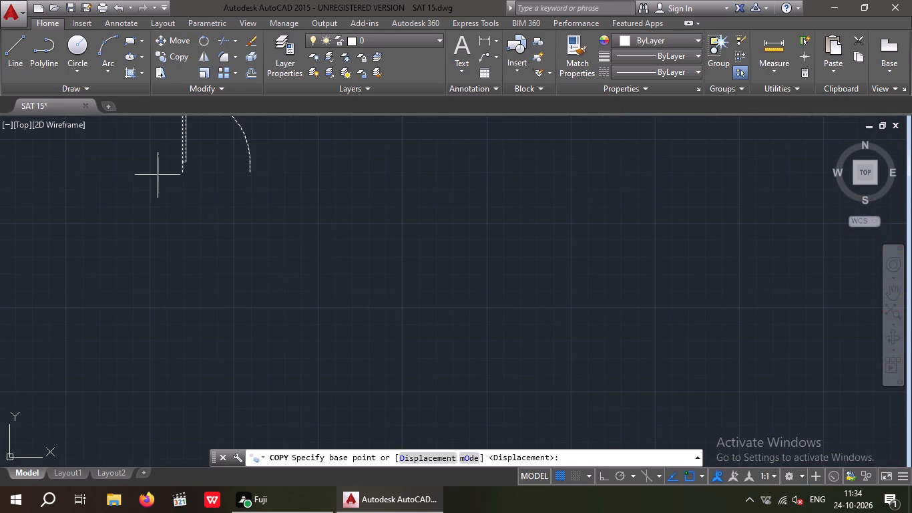
click(180, 174)
scroll(182, 178, down, 3)
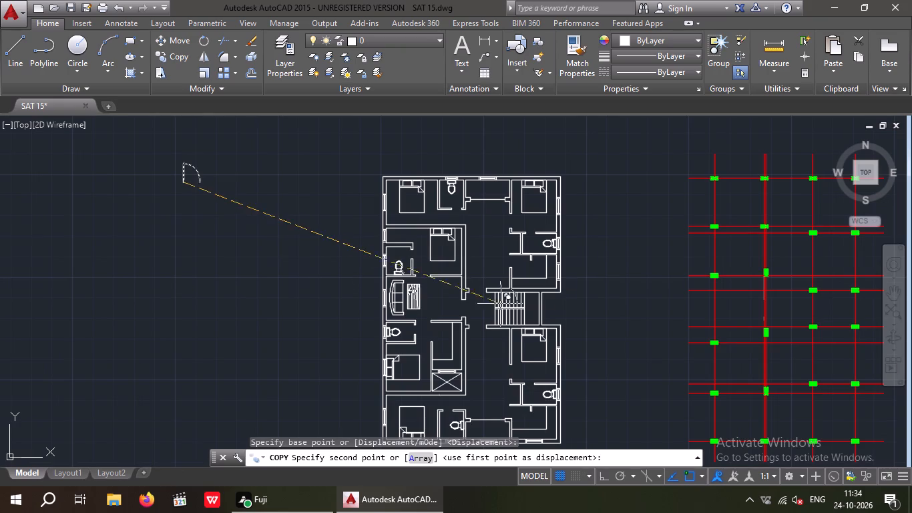
scroll(438, 287, up, 4)
middle_drag(350, 284, 362, 334)
scroll(351, 307, down, 1)
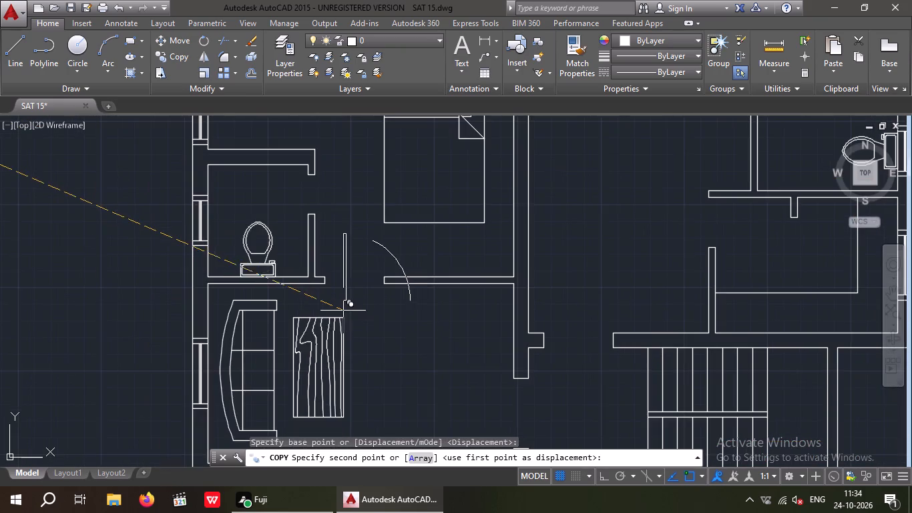
scroll(343, 309, down, 1)
scroll(338, 305, up, 3)
click(306, 262)
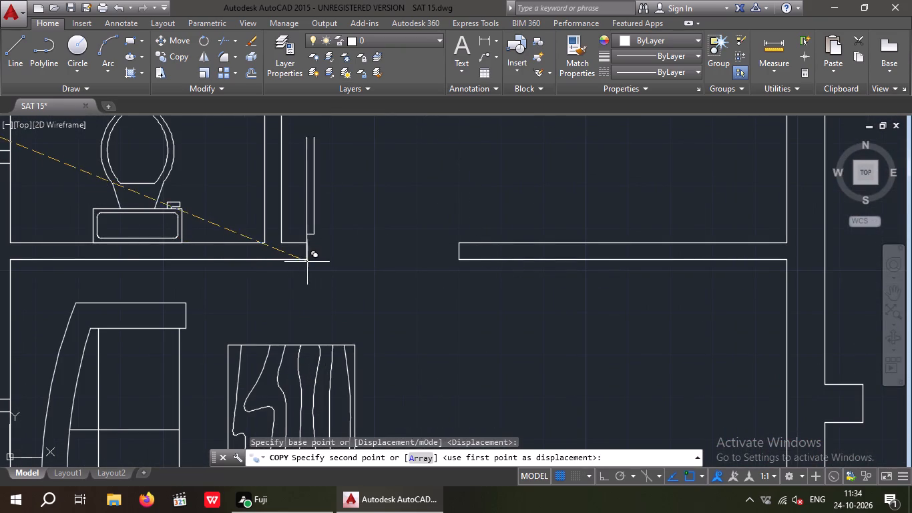
scroll(308, 254, down, 3)
middle_drag(377, 309, 347, 280)
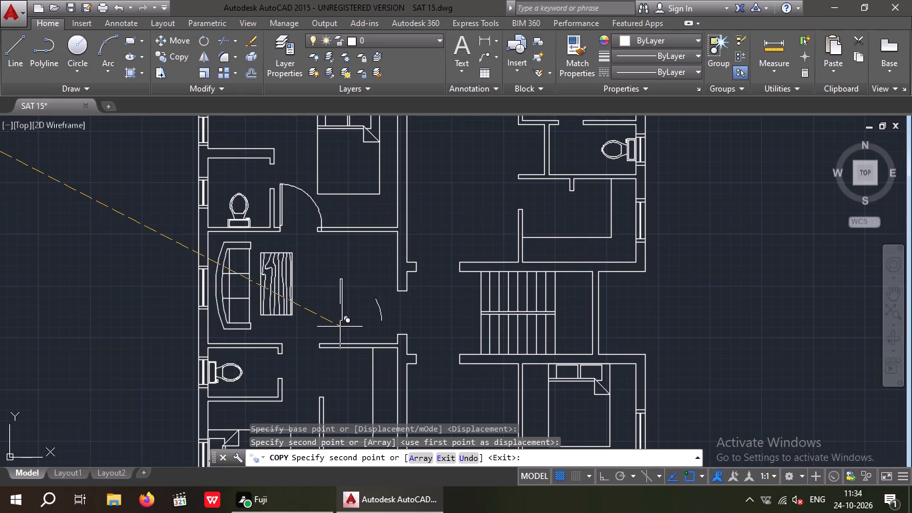
key(Escape)
key(Escape)
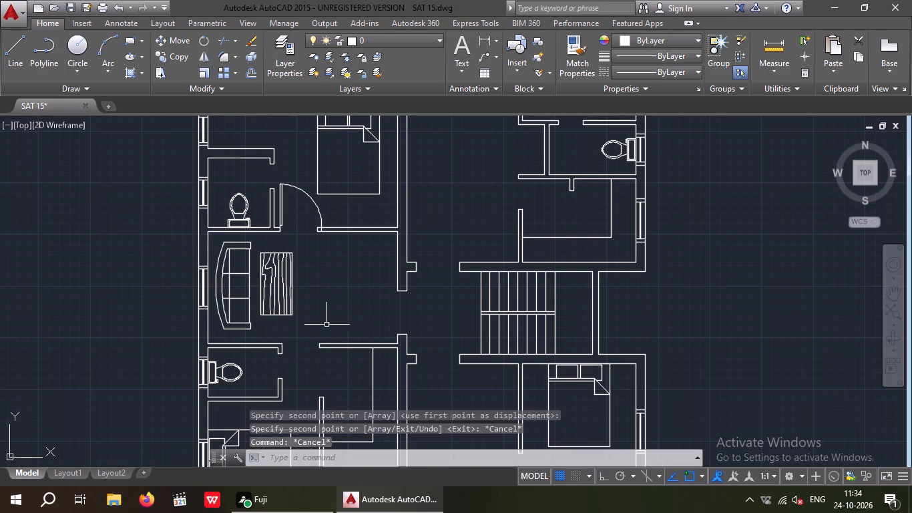
Copy the original door block to the empty space just below it, west of the floor plan.
scroll(320, 317, down, 1)
middle_drag(320, 317, 301, 266)
scroll(280, 290, up, 1)
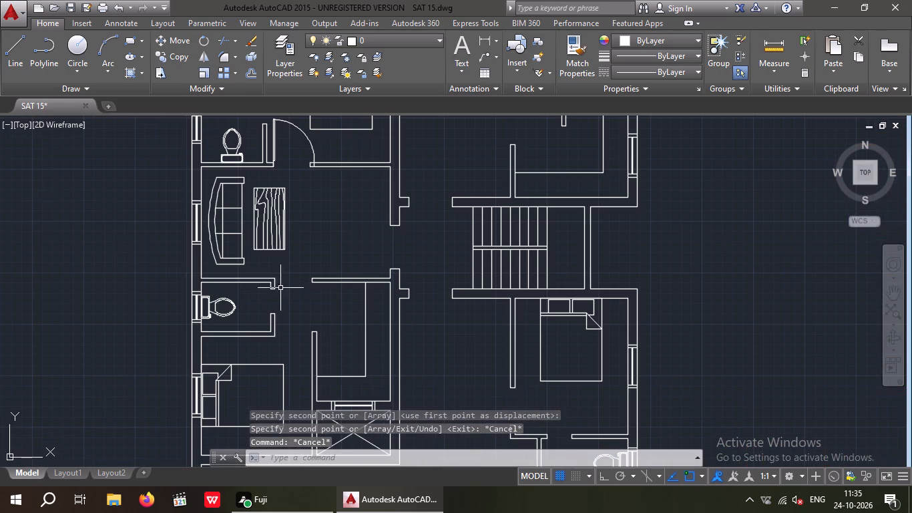
middle_drag(265, 277, 287, 287)
scroll(278, 285, down, 1)
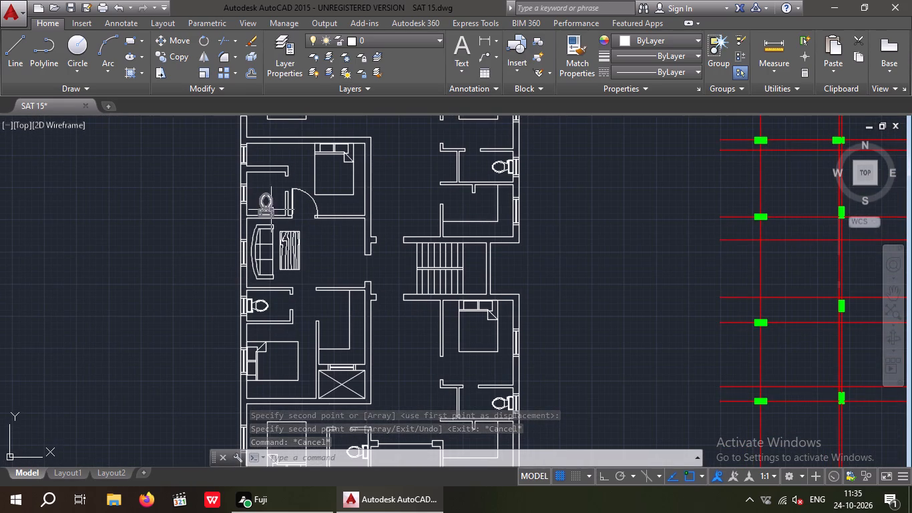
middle_drag(278, 214, 373, 240)
scroll(357, 237, down, 2)
scroll(208, 174, up, 2)
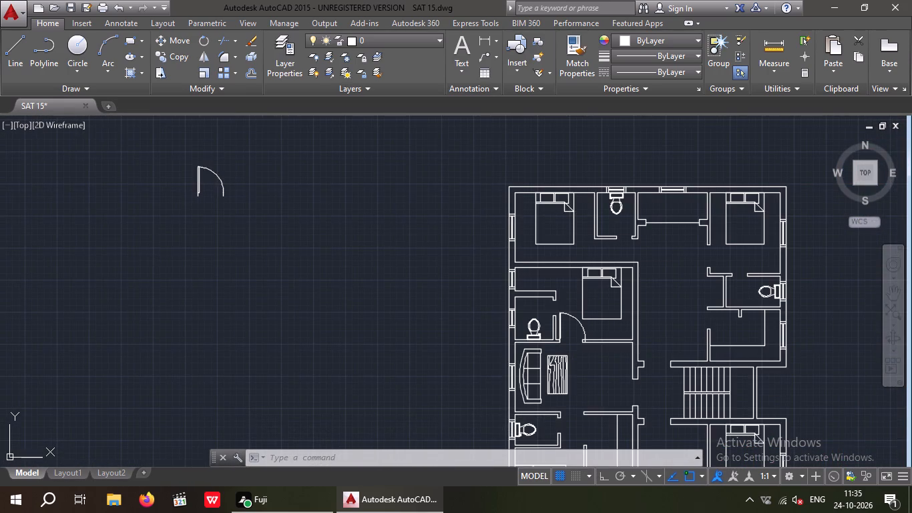
middle_drag(429, 261, 342, 220)
drag(153, 135, 98, 167)
click(87, 172)
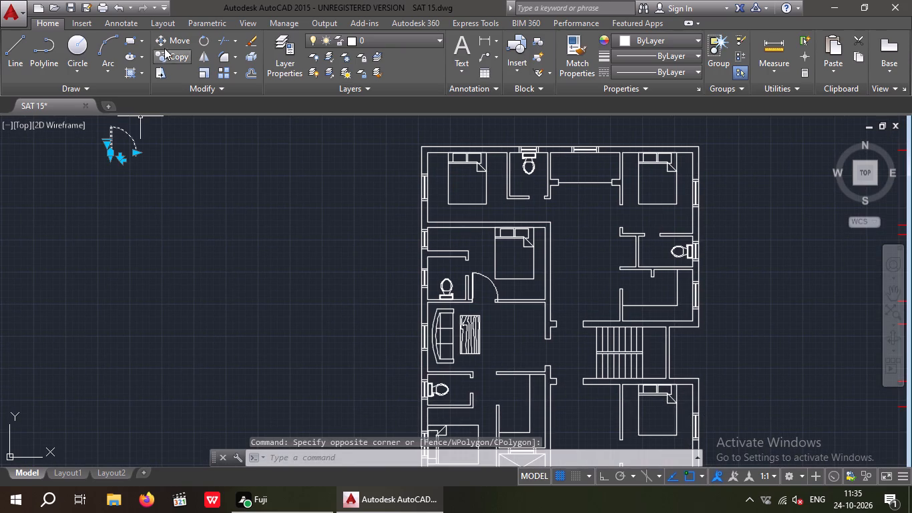
click(170, 55)
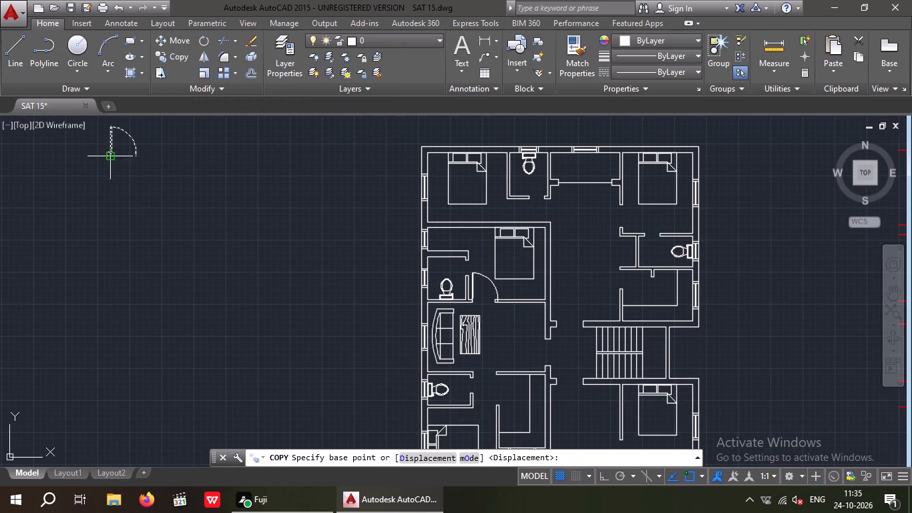
scroll(109, 162, up, 2)
drag(112, 148, 114, 156)
click(155, 285)
key(Escape)
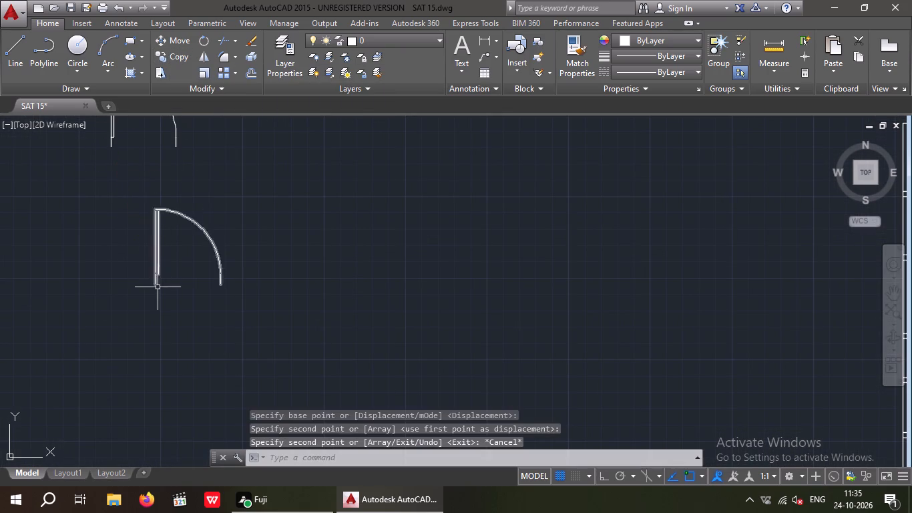
Flip the new door copy vertically so that its leaf swings downward.
click(156, 265)
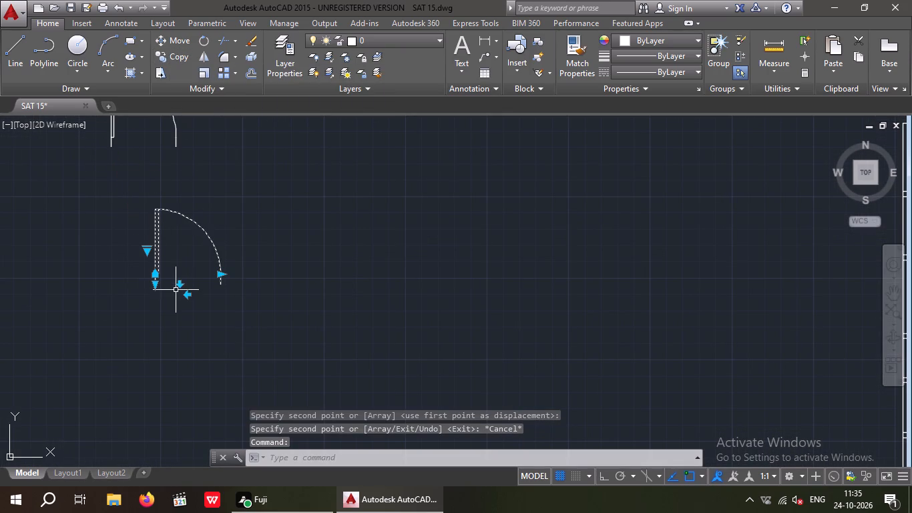
click(182, 285)
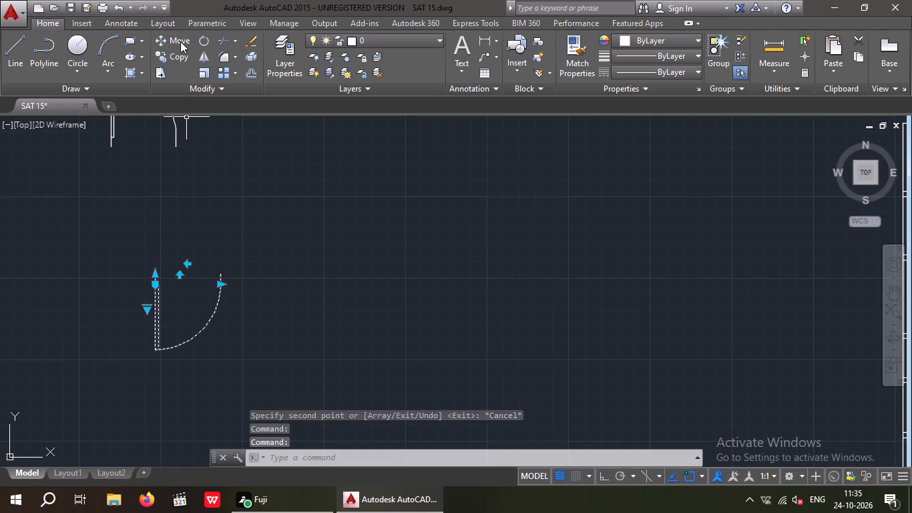
Move the downward-swinging door by its hinge corner to the empty space just west of the toilet and bedroom south of the sofa room.
click(180, 41)
scroll(144, 256, up, 3)
click(180, 313)
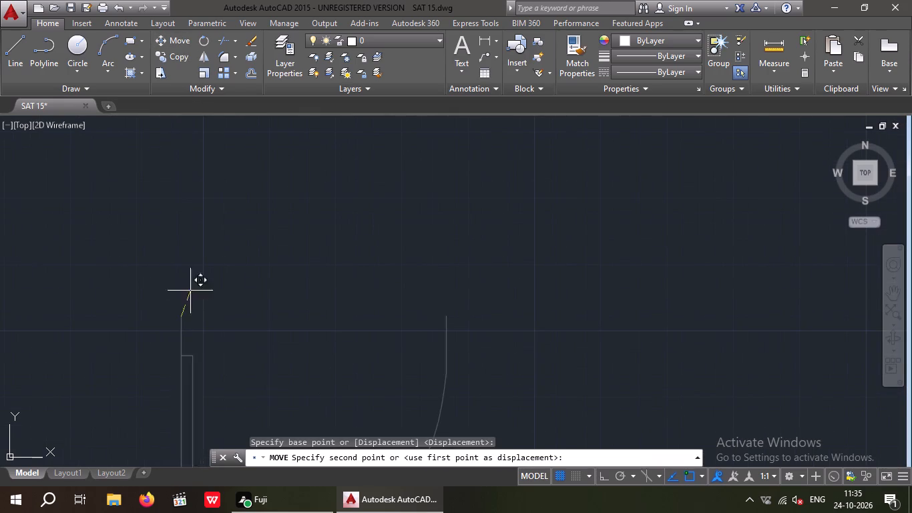
scroll(196, 263, down, 4)
middle_drag(409, 307, 236, 175)
scroll(302, 204, down, 1)
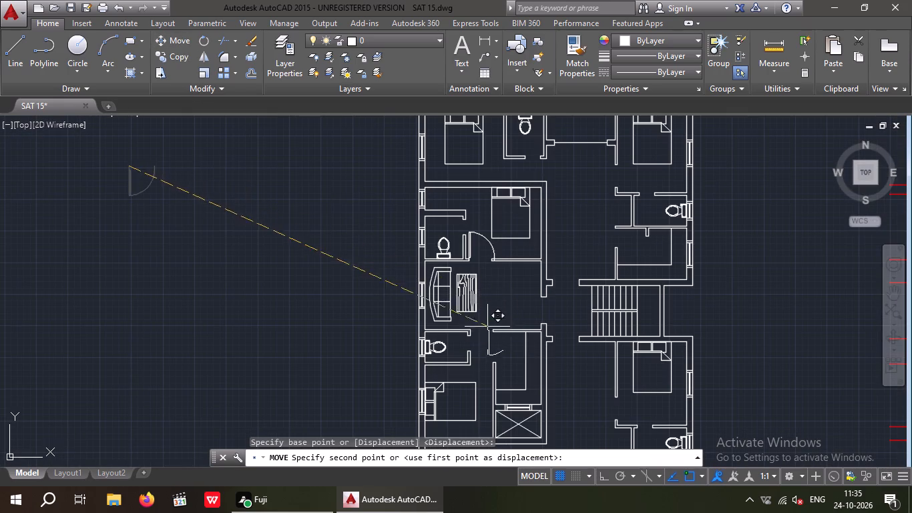
scroll(485, 331, up, 2)
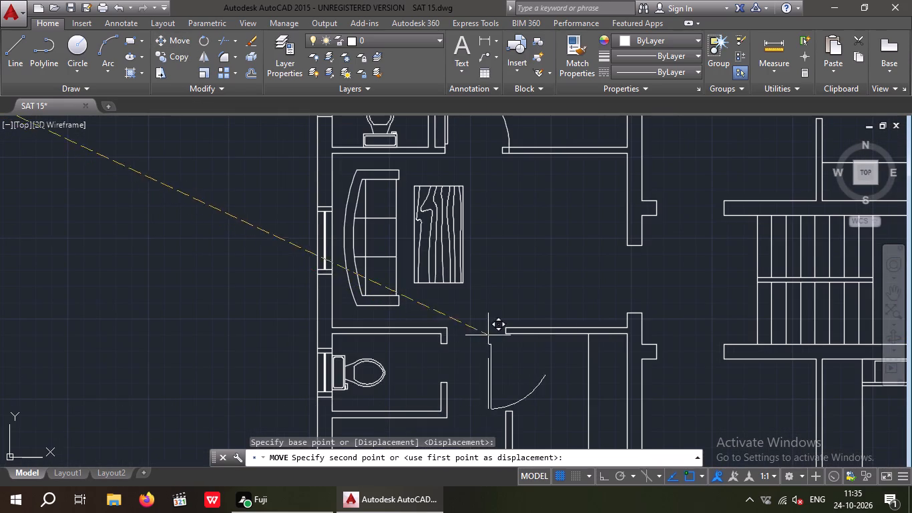
scroll(493, 314, down, 2)
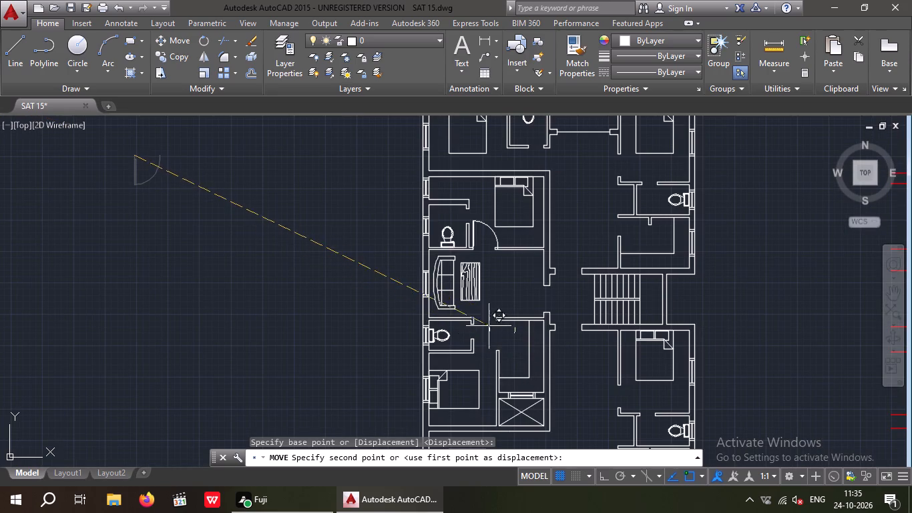
scroll(461, 367, up, 2)
scroll(501, 341, down, 1)
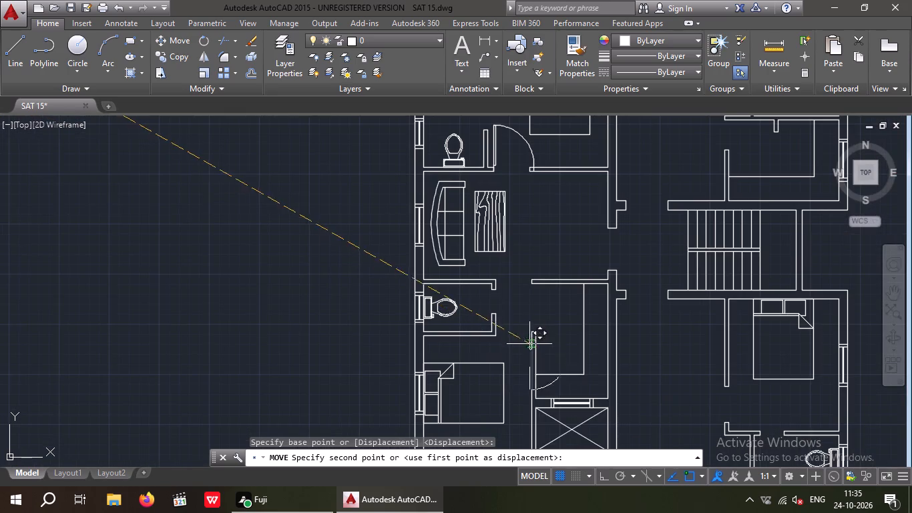
middle_drag(496, 338, 409, 279)
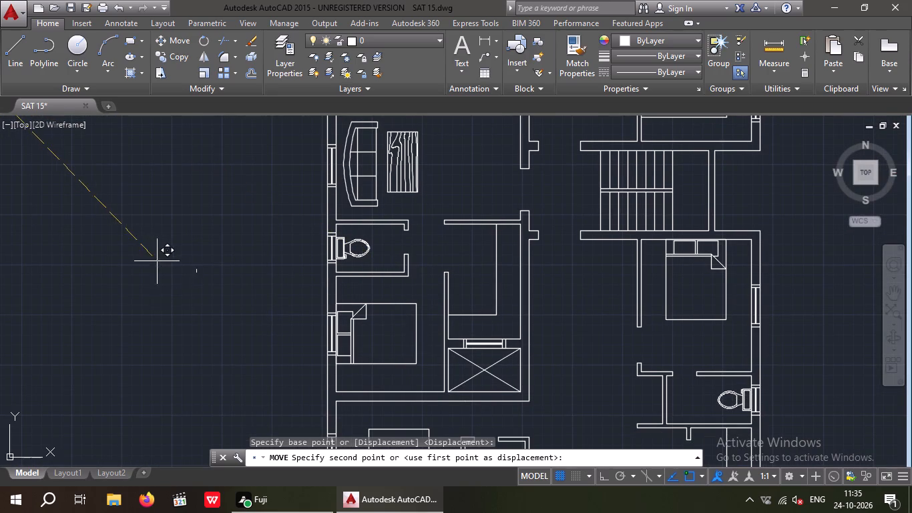
click(160, 262)
Flip the moved door horizontally so that its hinge is on the east side.
click(162, 283)
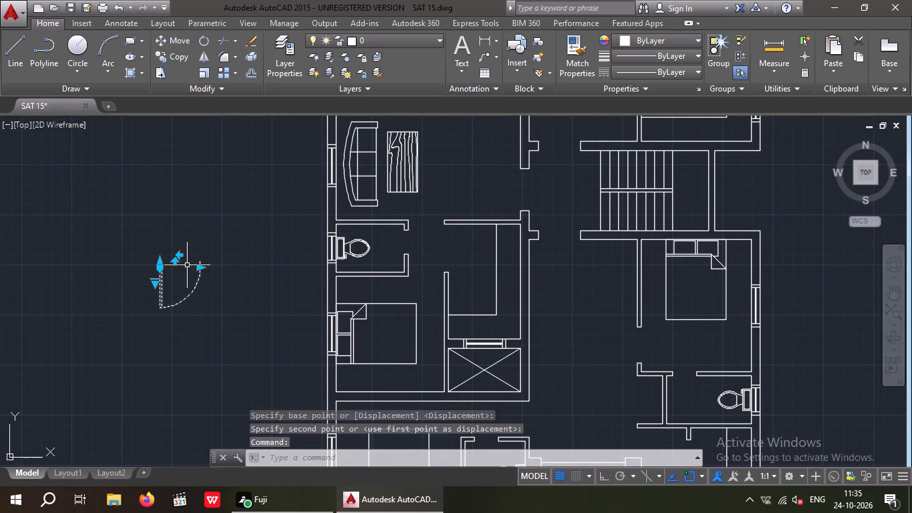
scroll(173, 265, up, 2)
click(187, 238)
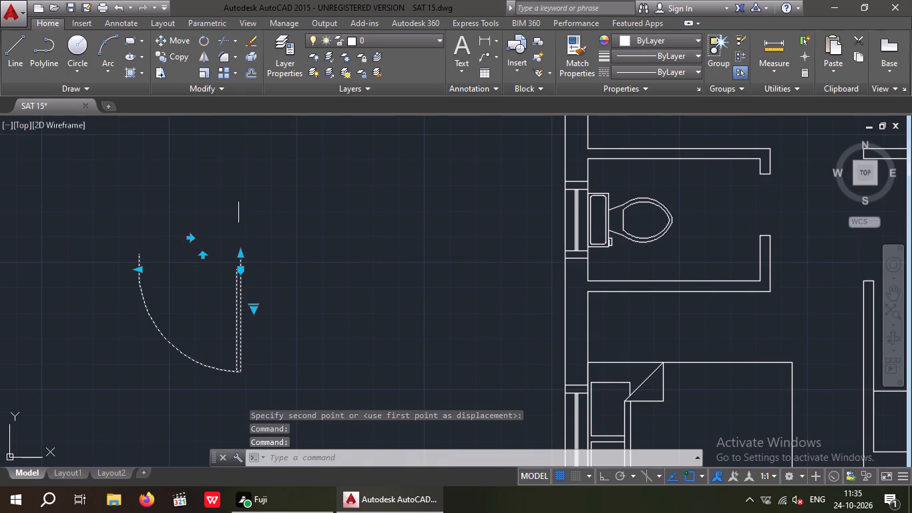
Move the flipped door by its hinge corner onto the east jamb of the bedroom doorway south of the sofa room.
scroll(242, 188, down, 2)
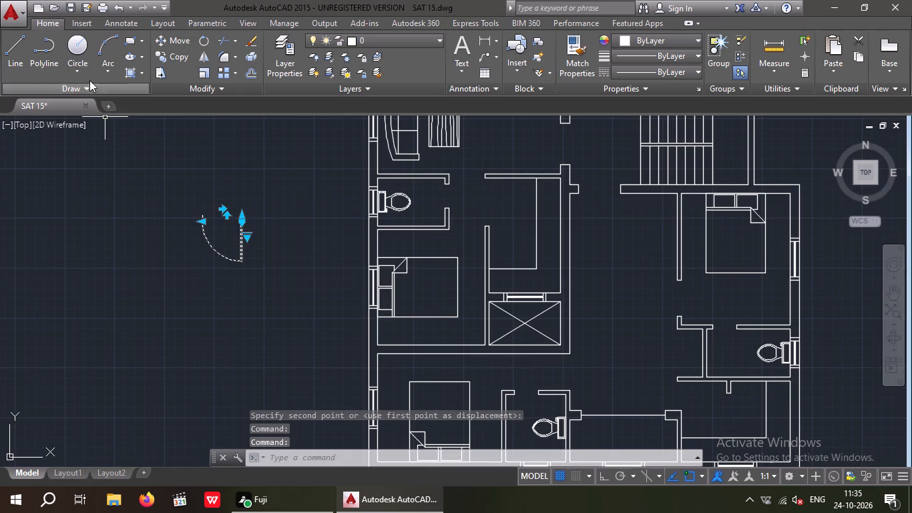
click(172, 45)
scroll(250, 222, up, 2)
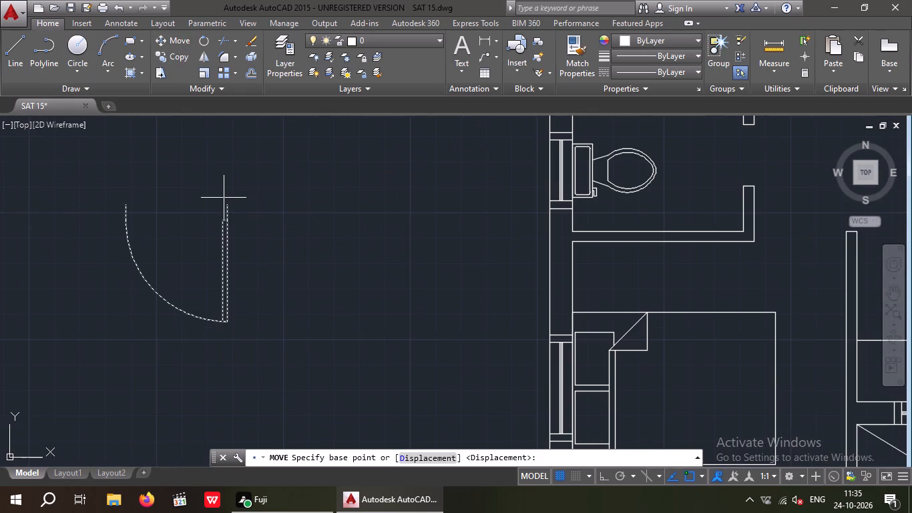
click(226, 200)
scroll(586, 234, down, 2)
middle_drag(690, 241, 481, 259)
scroll(504, 259, up, 1)
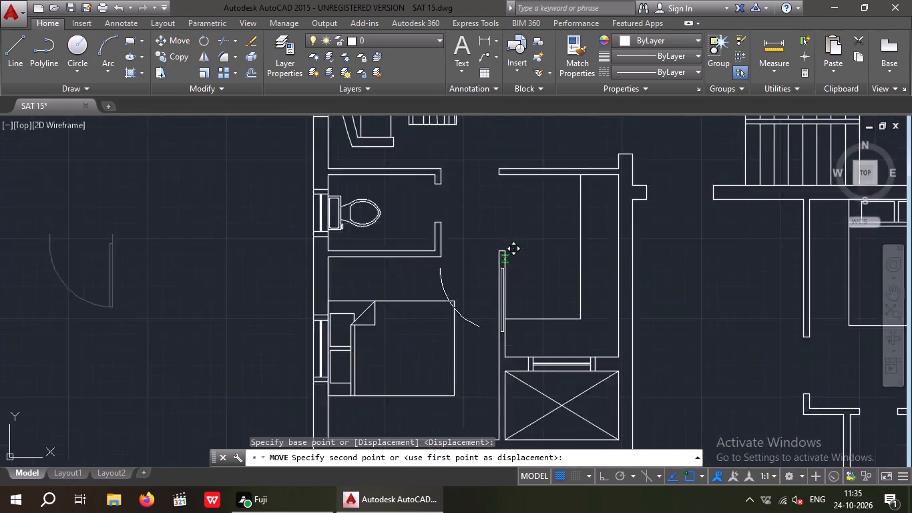
scroll(503, 259, up, 2)
click(488, 240)
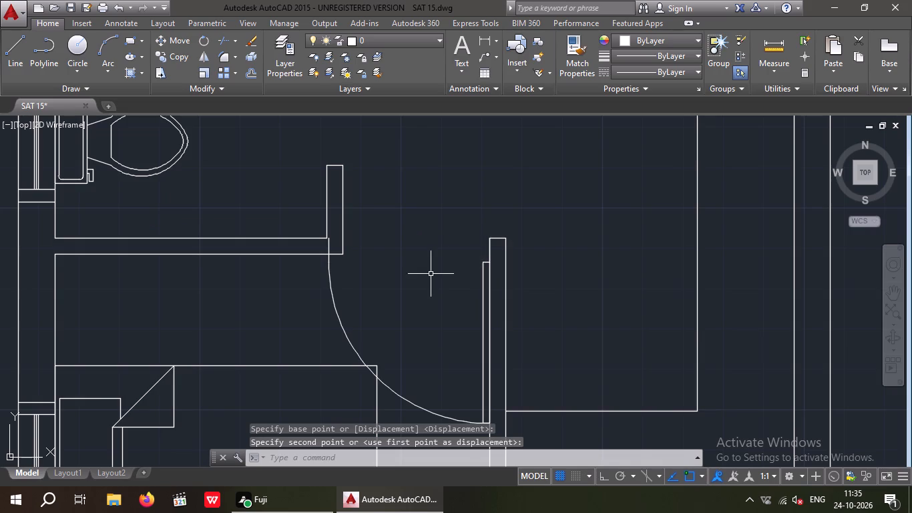
Narrow the placed bedroom door so that its swing ends at the corner of the adjacent toilet wall.
scroll(435, 260, down, 1)
key(Escape)
drag(390, 280, 355, 299)
click(348, 301)
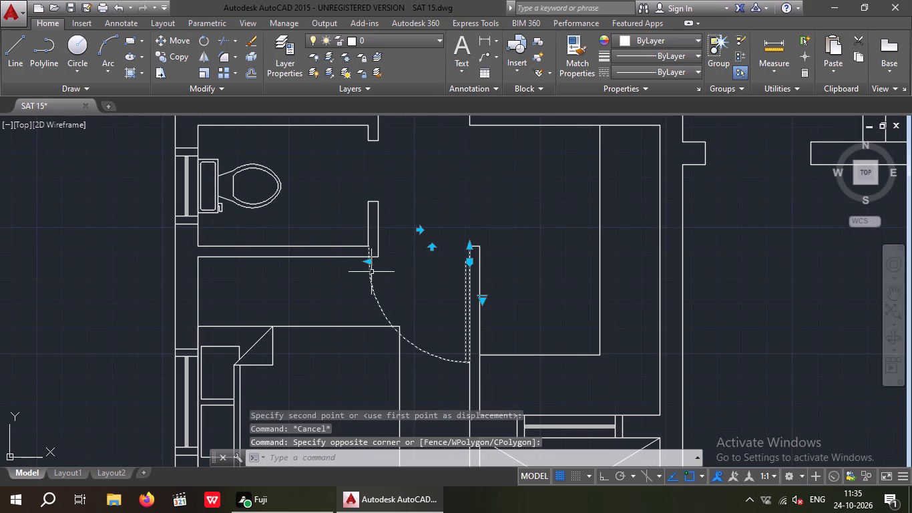
scroll(371, 267, up, 1)
click(369, 259)
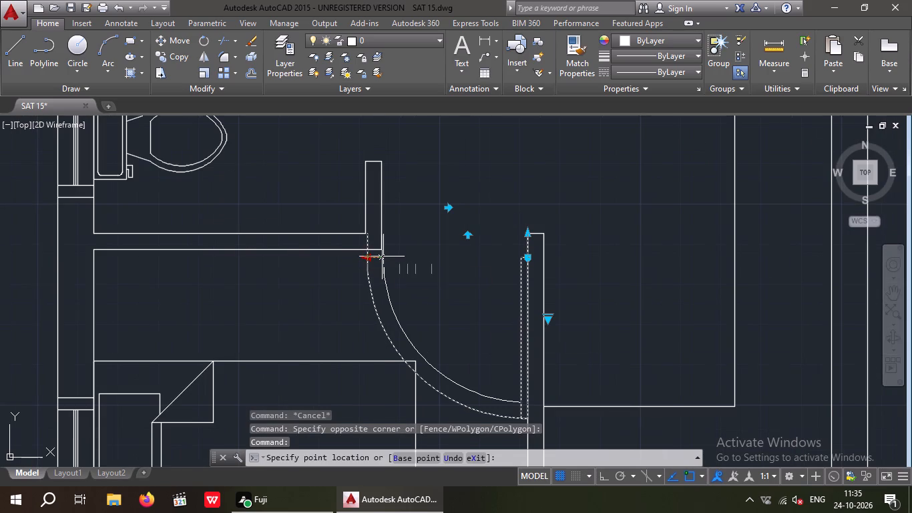
click(382, 256)
scroll(400, 251, down, 2)
key(Escape)
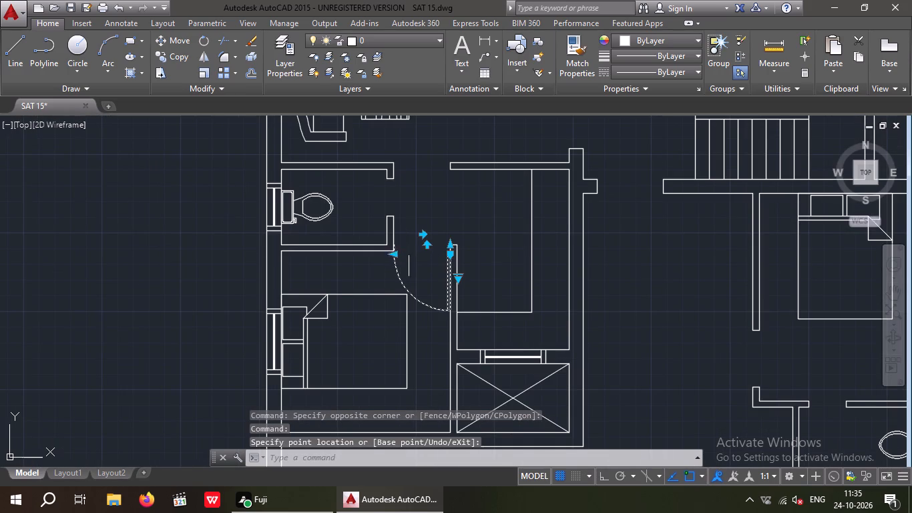
Narrow the door of the bedroom north of the sofa room so that its swing ends at the east jamb.
scroll(408, 250, down, 1)
middle_drag(403, 261, 372, 323)
middle_drag(393, 179, 369, 295)
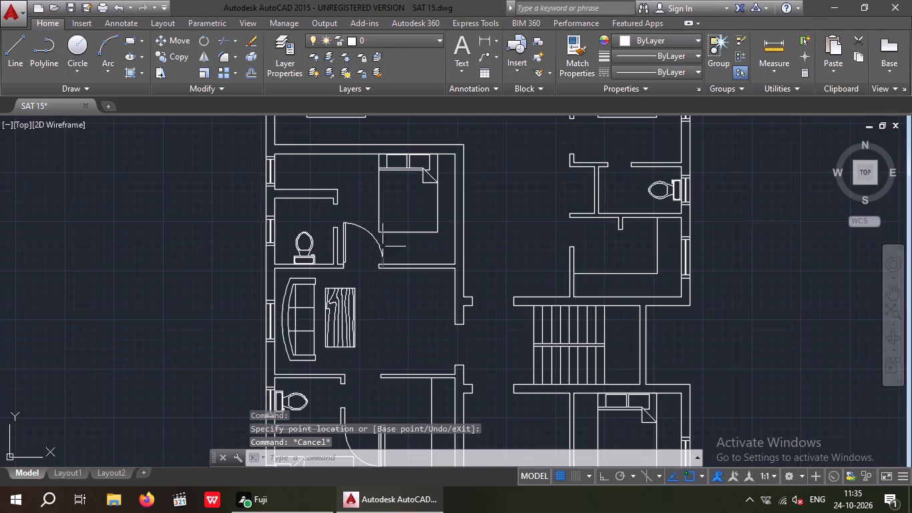
scroll(378, 240, up, 2)
drag(392, 248, 357, 277)
click(356, 275)
scroll(385, 291, up, 2)
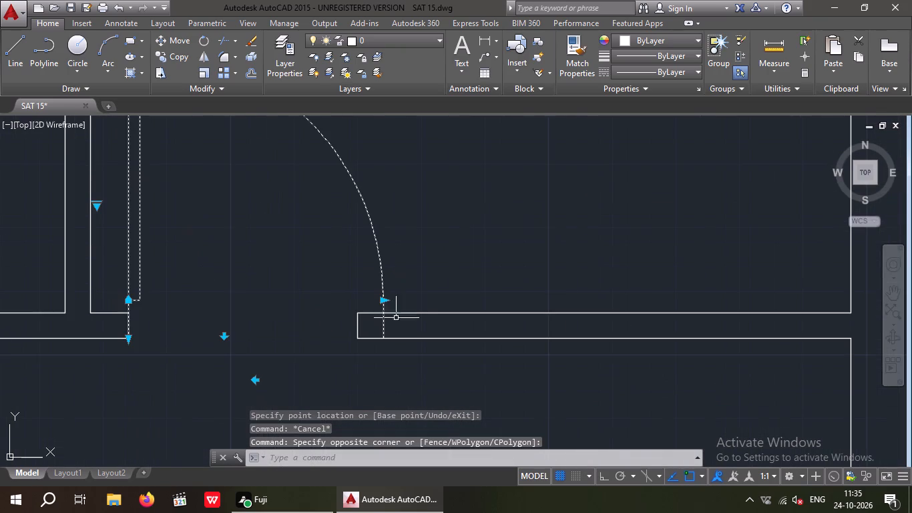
scroll(381, 306, up, 3)
click(382, 290)
scroll(368, 291, down, 2)
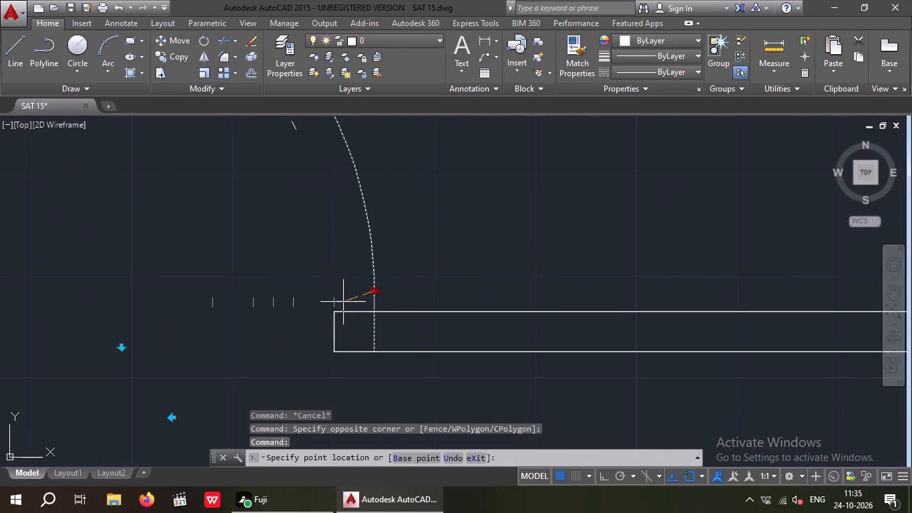
click(337, 301)
key(Escape)
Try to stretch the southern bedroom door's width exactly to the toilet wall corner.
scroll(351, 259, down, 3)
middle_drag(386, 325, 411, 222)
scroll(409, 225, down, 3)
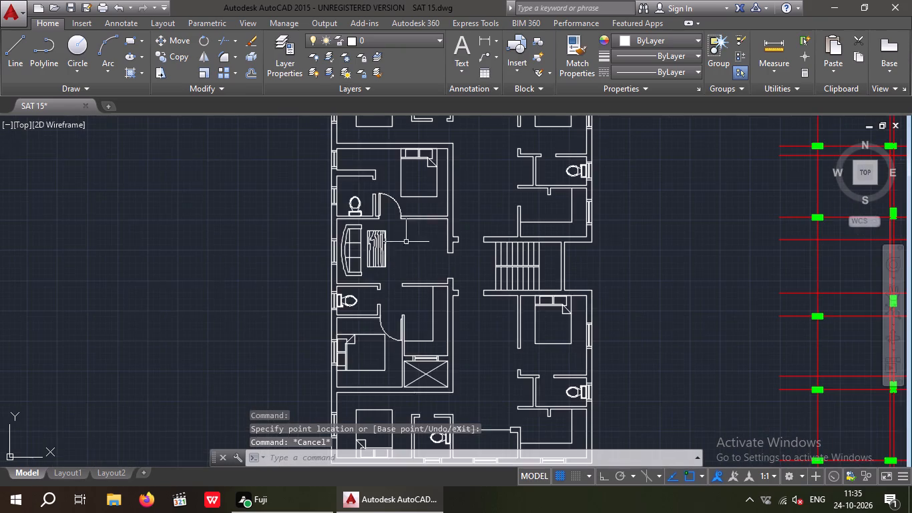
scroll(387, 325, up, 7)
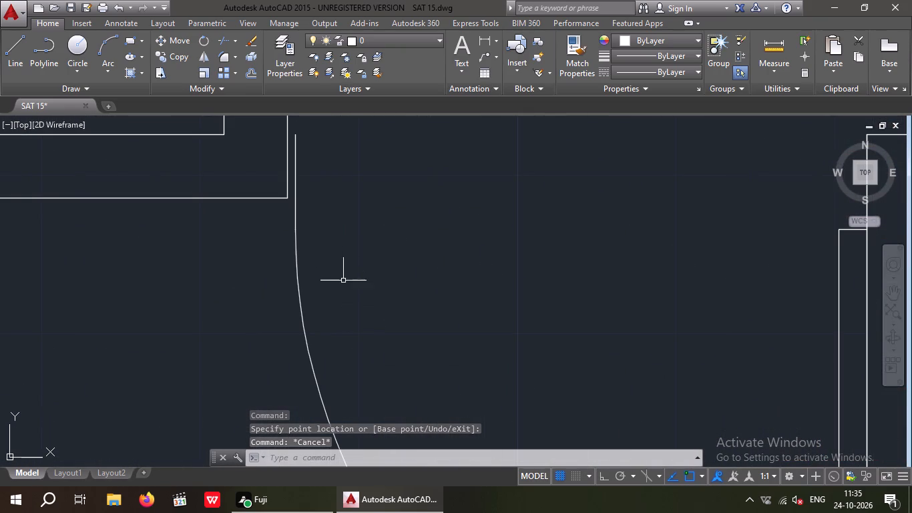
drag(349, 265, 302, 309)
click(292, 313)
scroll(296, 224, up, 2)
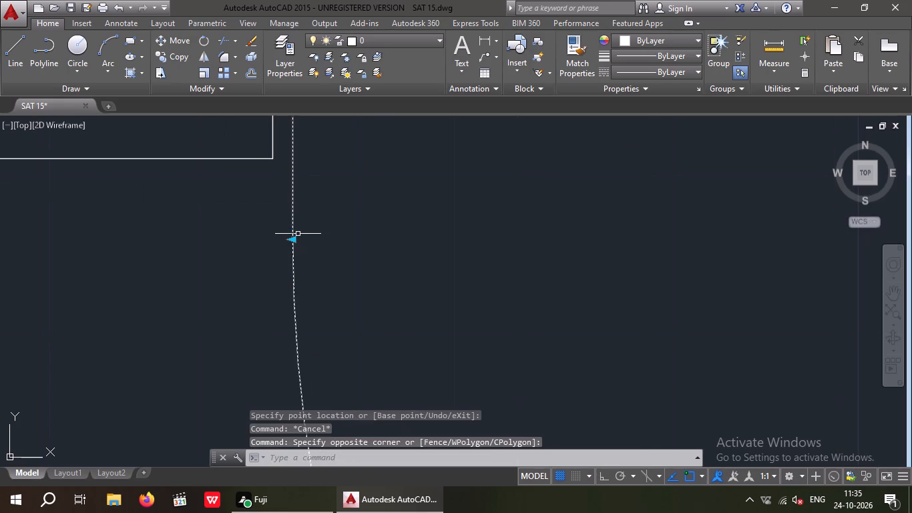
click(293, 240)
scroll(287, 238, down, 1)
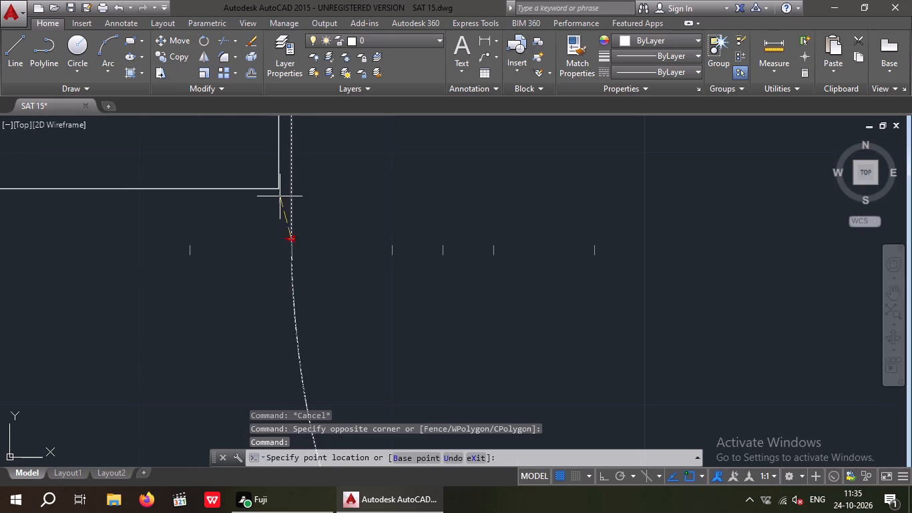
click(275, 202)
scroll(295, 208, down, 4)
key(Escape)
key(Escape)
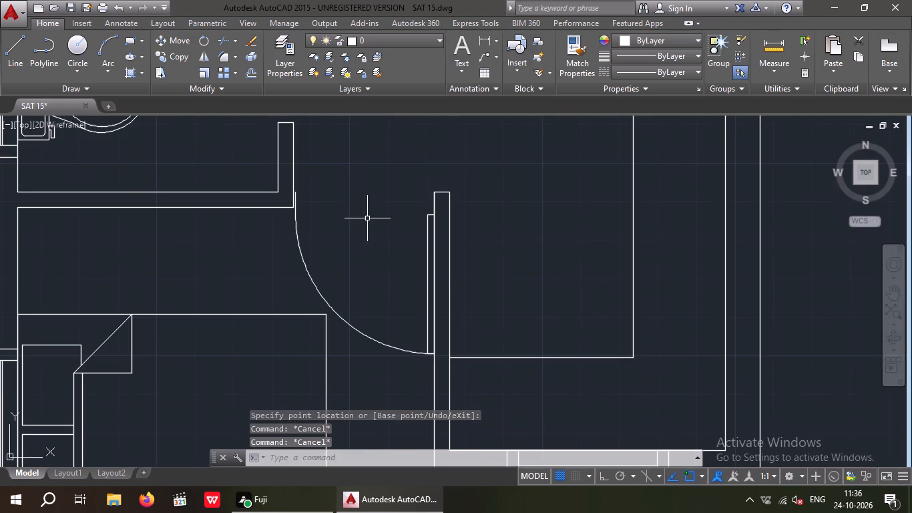
Survey the whole floor plan for doorways that still need doors.
scroll(367, 218, down, 2)
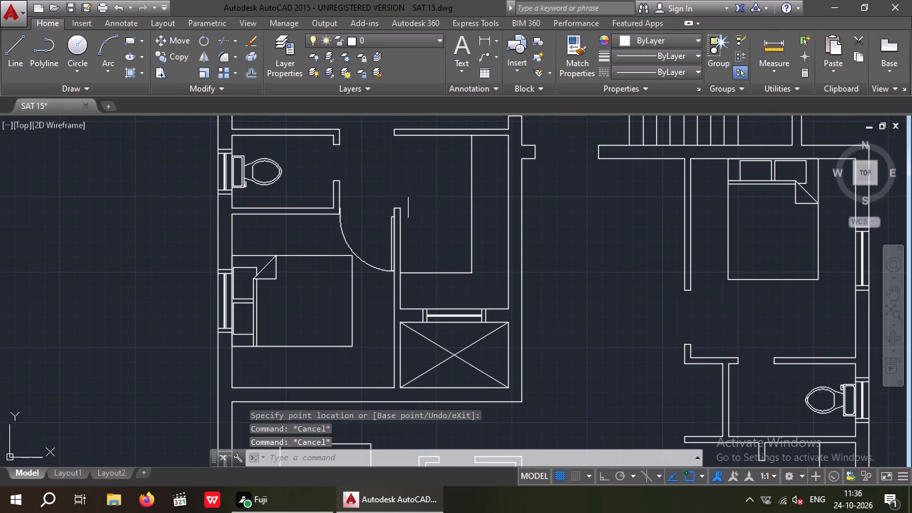
middle_drag(388, 222, 315, 315)
scroll(290, 274, down, 2)
middle_click(291, 275)
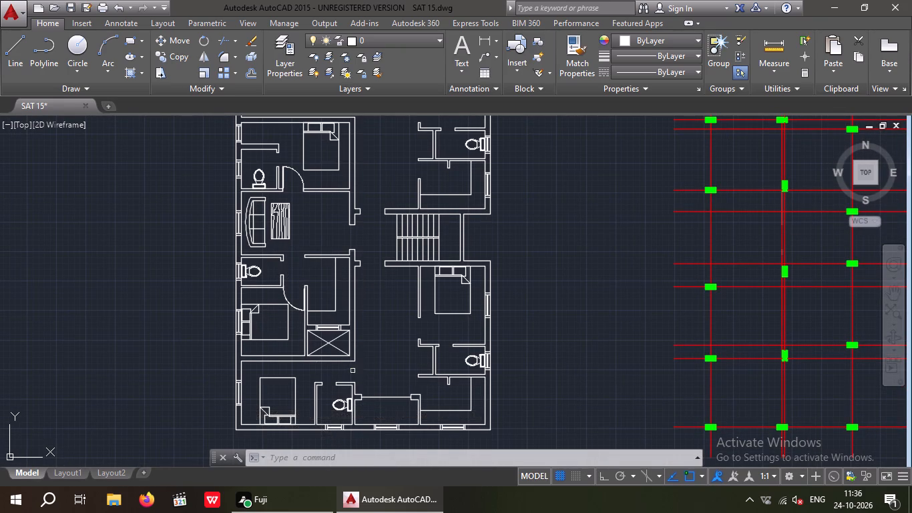
middle_drag(349, 366, 336, 341)
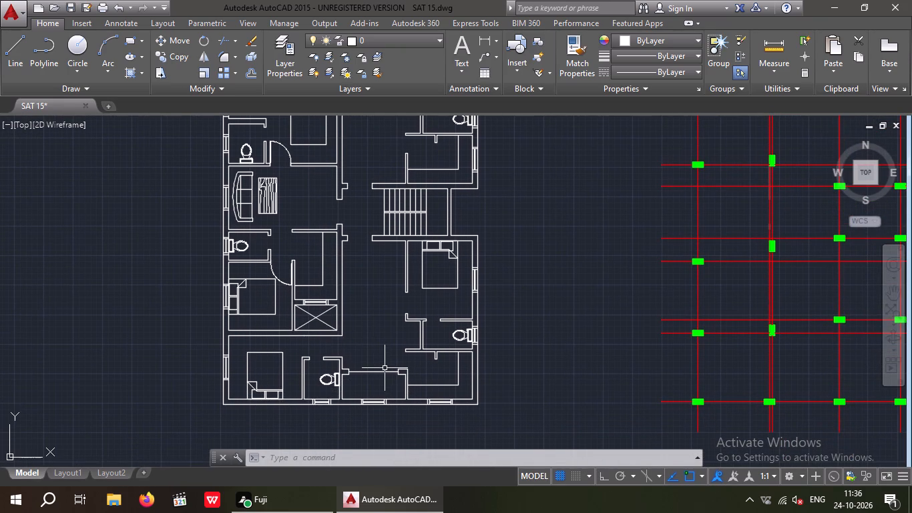
middle_drag(407, 352, 353, 360)
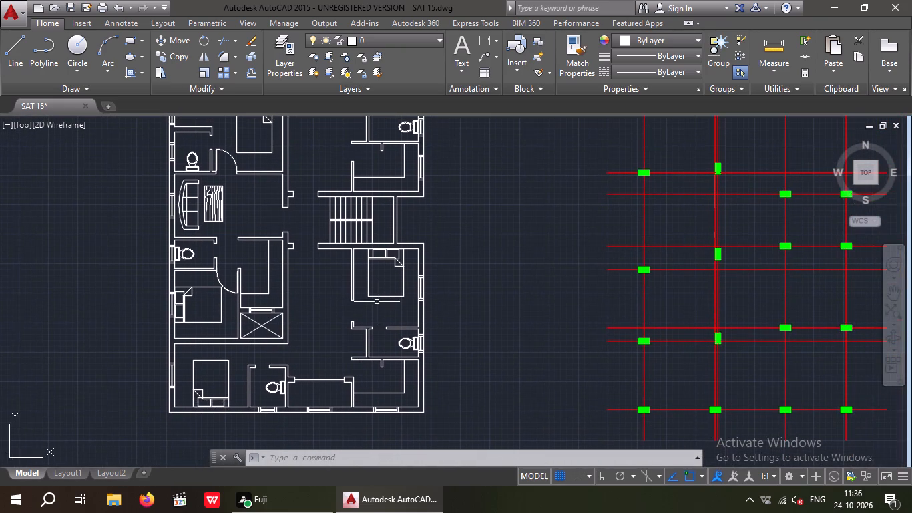
middle_drag(376, 302, 318, 351)
middle_drag(308, 351, 306, 429)
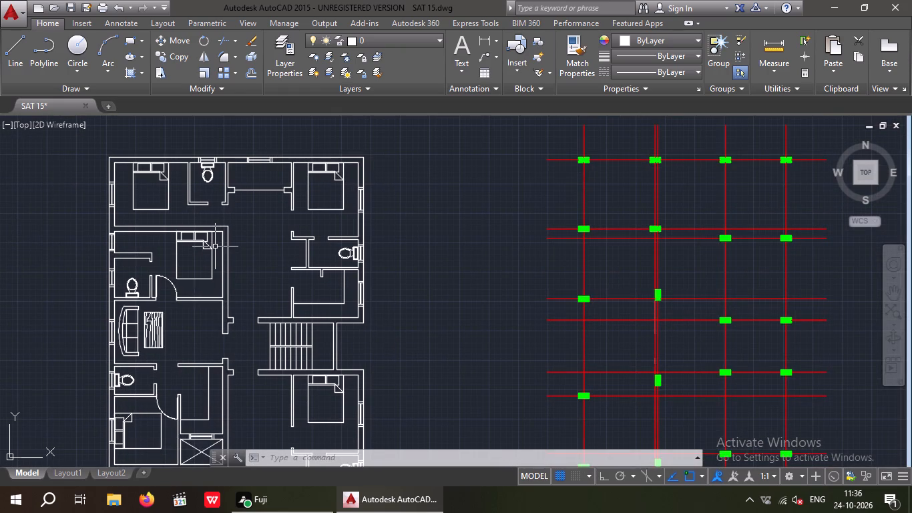
middle_drag(216, 247, 296, 259)
middle_drag(349, 238, 347, 249)
scroll(347, 249, down, 1)
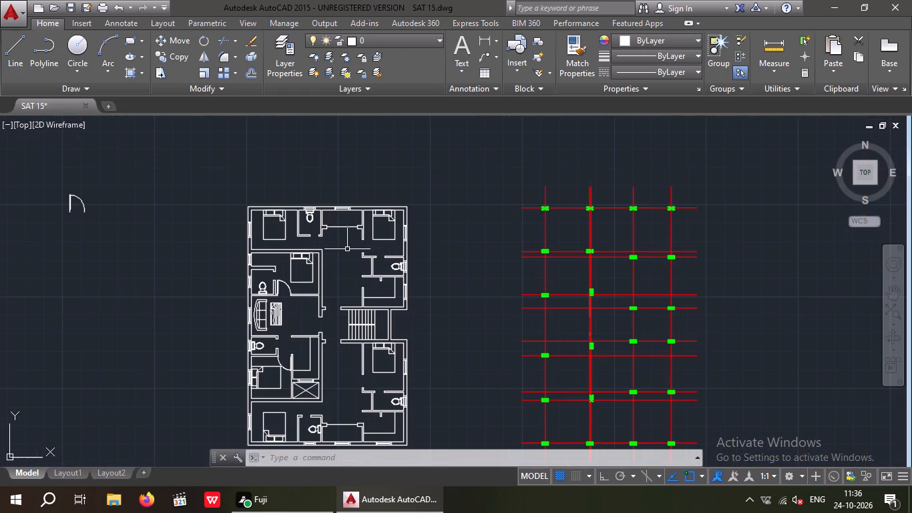
Flip the original door block west of the floor plan horizontally so that its hinge is on the east side.
scroll(67, 202, up, 2)
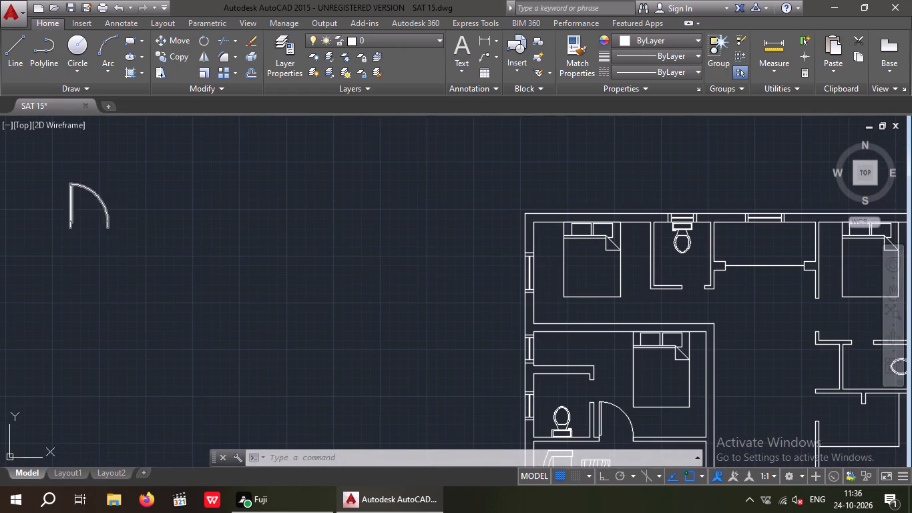
drag(141, 179, 64, 246)
click(58, 248)
scroll(89, 228, up, 3)
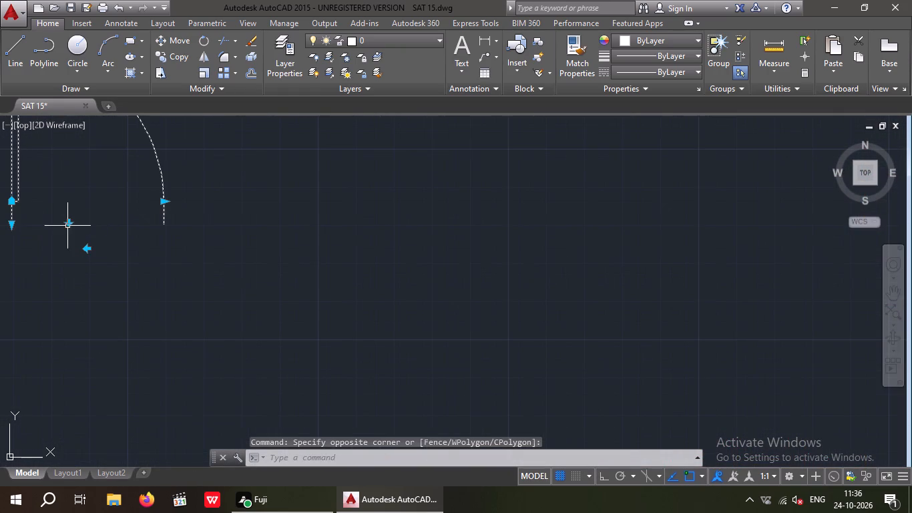
click(88, 250)
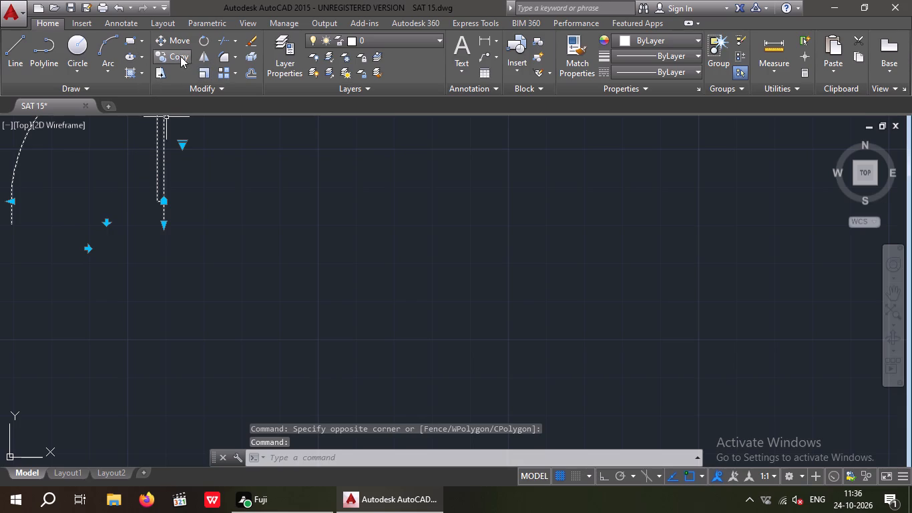
Copy the flipped door by its hinge corner to the east jamb of the northernmost toilet's doorway.
click(180, 55)
scroll(160, 250, up, 2)
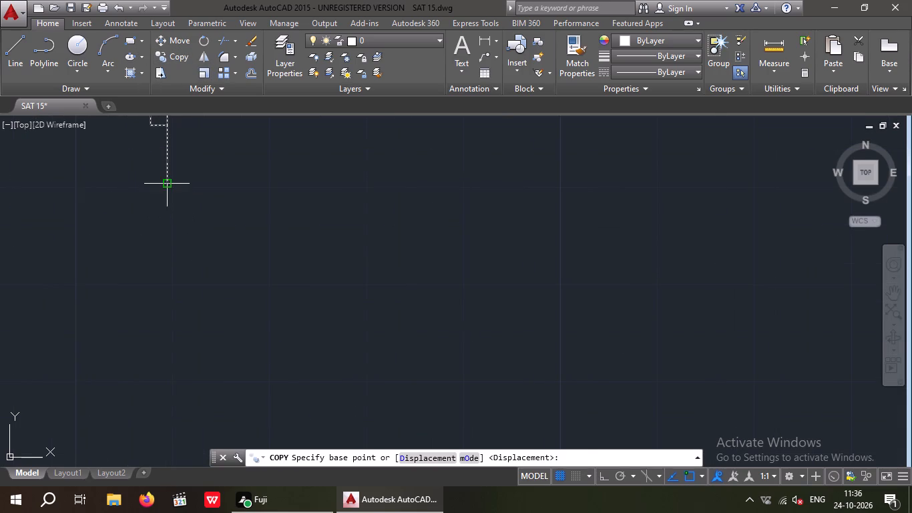
drag(166, 185, 170, 202)
scroll(188, 223, down, 4)
middle_drag(343, 294, 0, 347)
scroll(208, 305, down, 2)
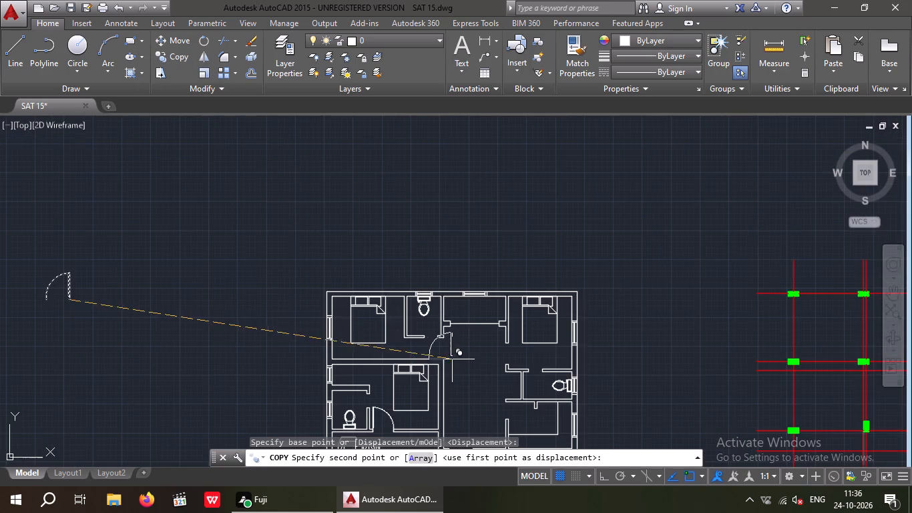
middle_drag(405, 351, 220, 312)
scroll(252, 291, up, 6)
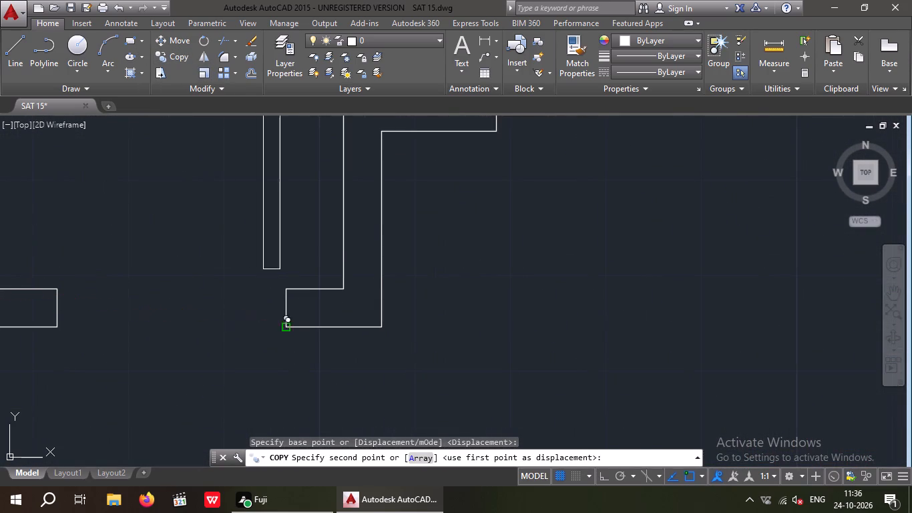
click(287, 325)
Look over the rest of the floor plan for further doorways for the copied door and end the copying.
scroll(282, 301, down, 3)
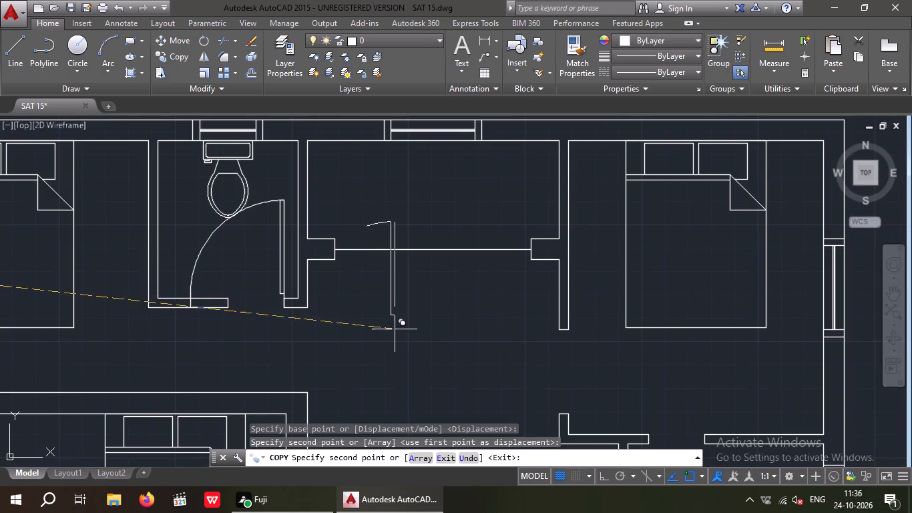
middle_drag(361, 328, 237, 295)
scroll(294, 282, down, 3)
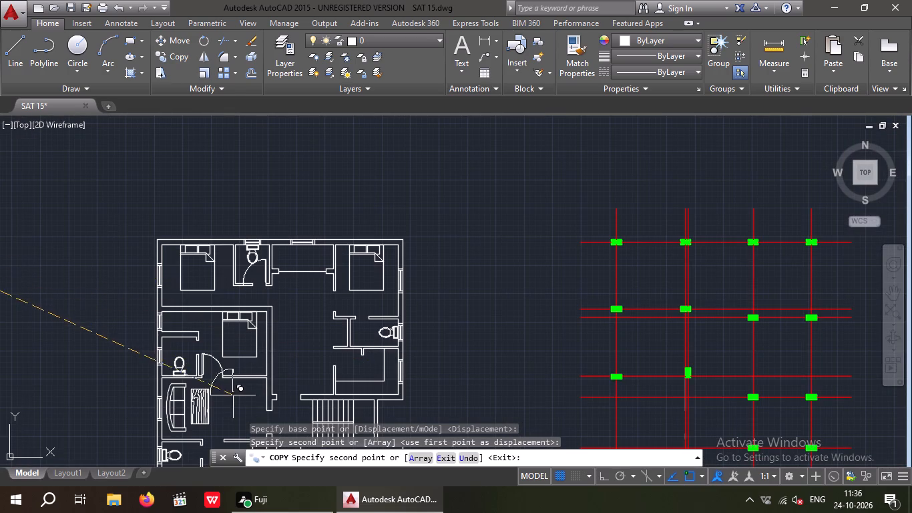
middle_drag(307, 341, 306, 268)
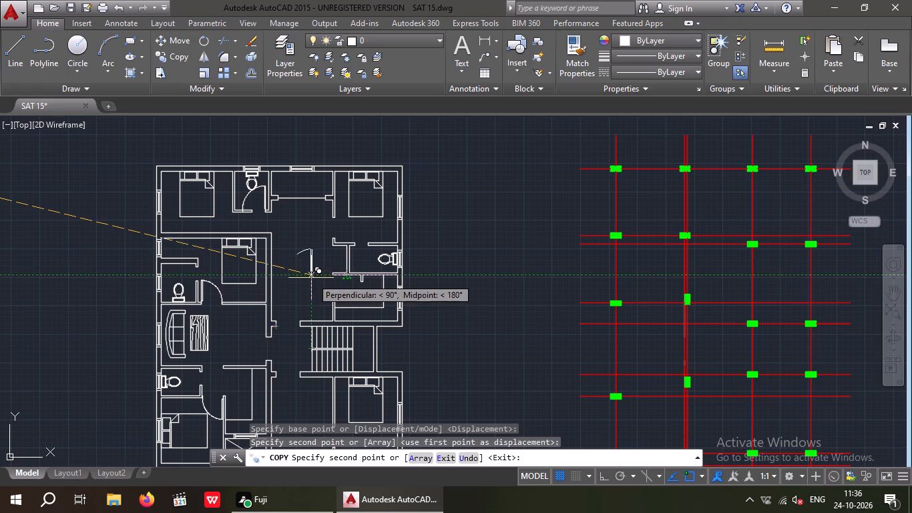
middle_drag(315, 253, 316, 154)
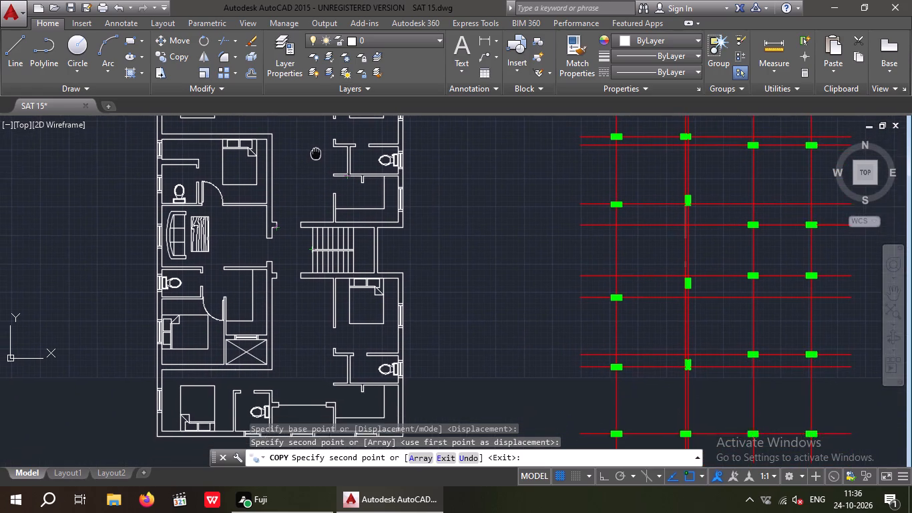
middle_drag(316, 154, 320, 124)
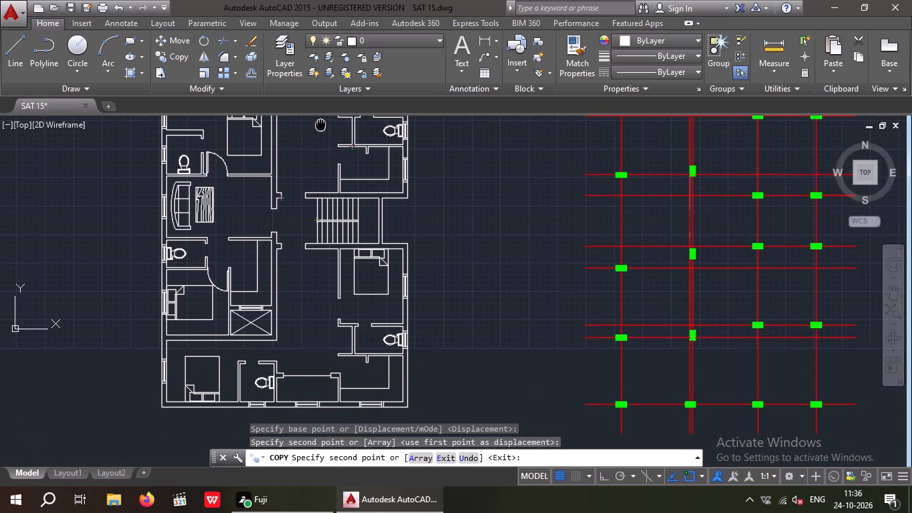
middle_drag(320, 124, 300, 236)
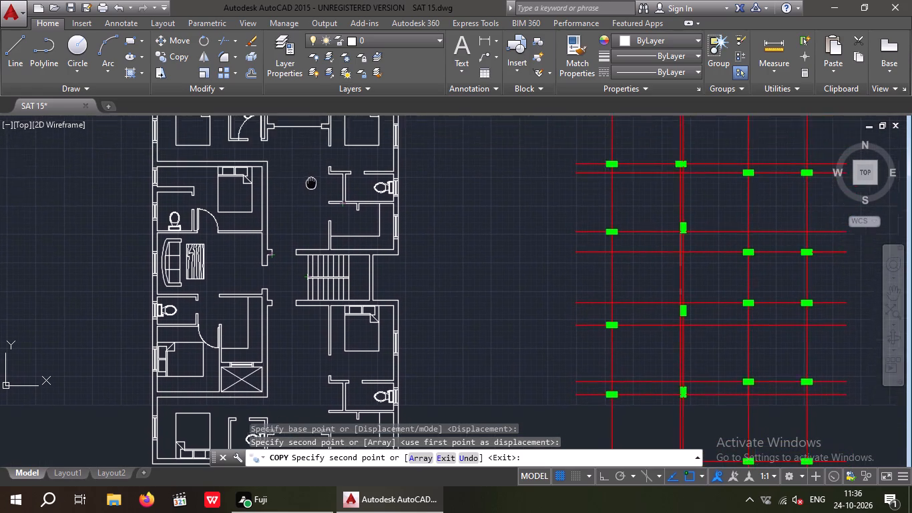
middle_drag(300, 236, 290, 270)
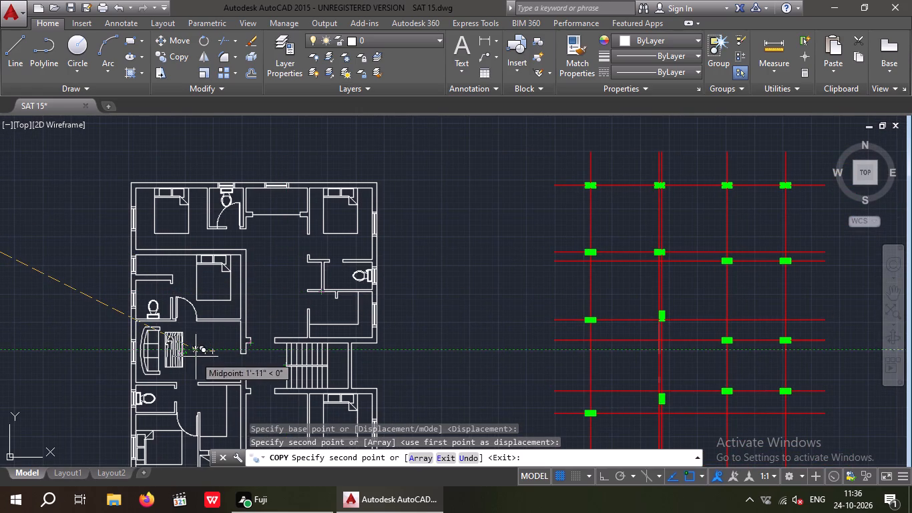
key(Escape)
key(Escape)
Resize the door in the northernmost toilet's doorway so that its free end meets the west jamb.
scroll(221, 212, up, 5)
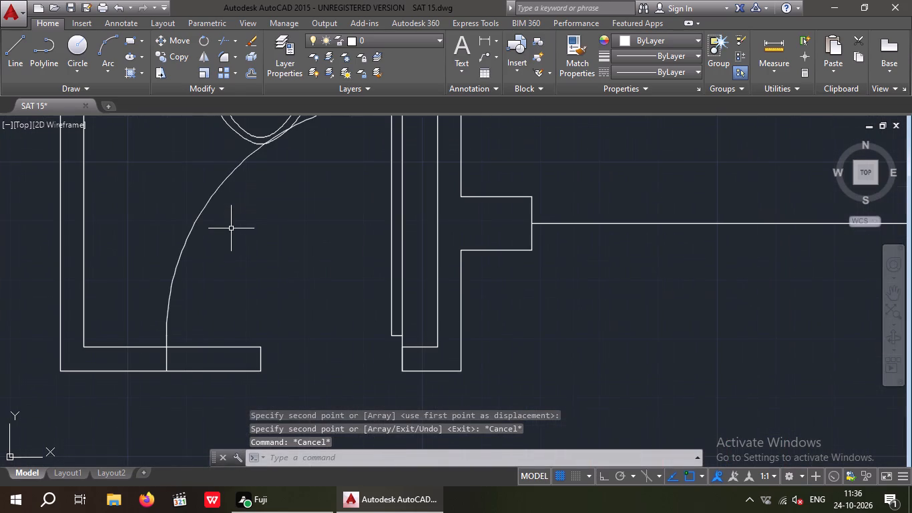
drag(248, 247, 194, 261)
click(153, 239)
scroll(164, 346, up, 2)
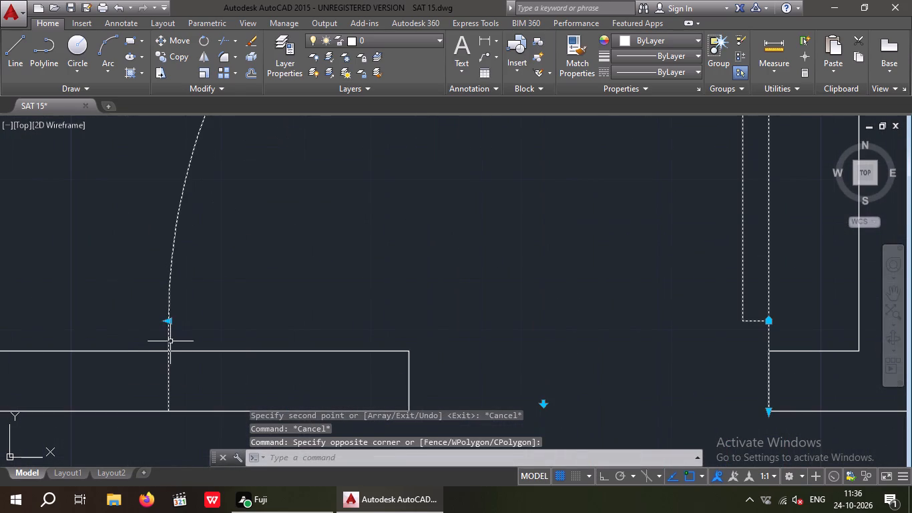
click(166, 322)
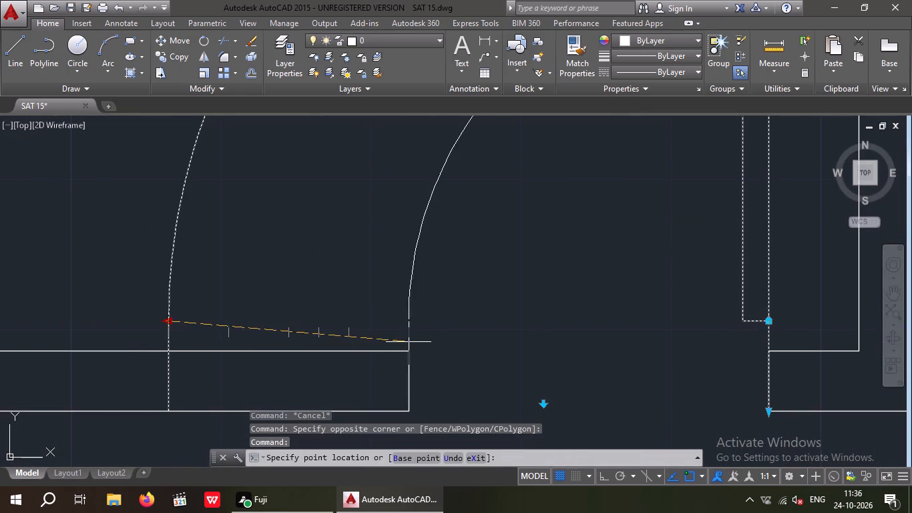
click(409, 342)
scroll(410, 290, down, 4)
key(Escape)
scroll(416, 254, down, 3)
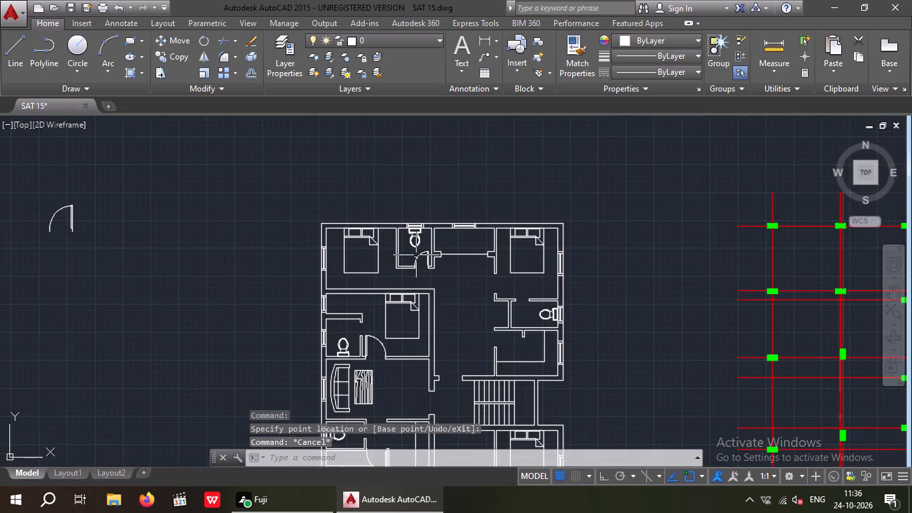
Flip the original door block west of the floor plan horizontally and vertically, putting its hinge on the west and its swing to the south.
middle_drag(447, 280, 423, 199)
middle_drag(216, 247, 317, 252)
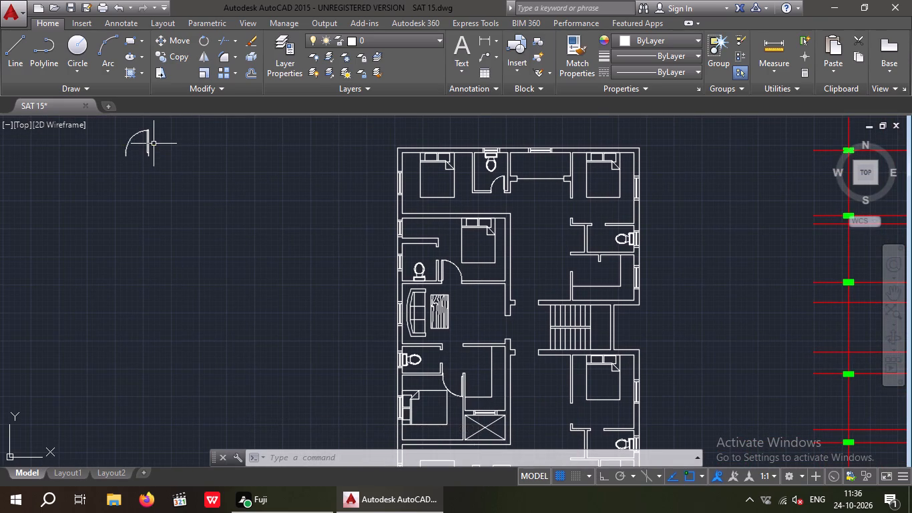
click(147, 145)
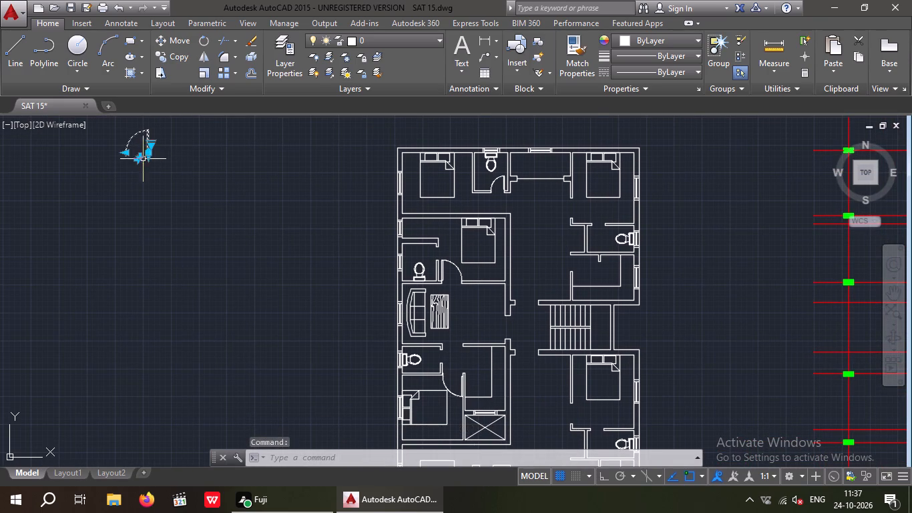
scroll(133, 155, up, 2)
click(142, 164)
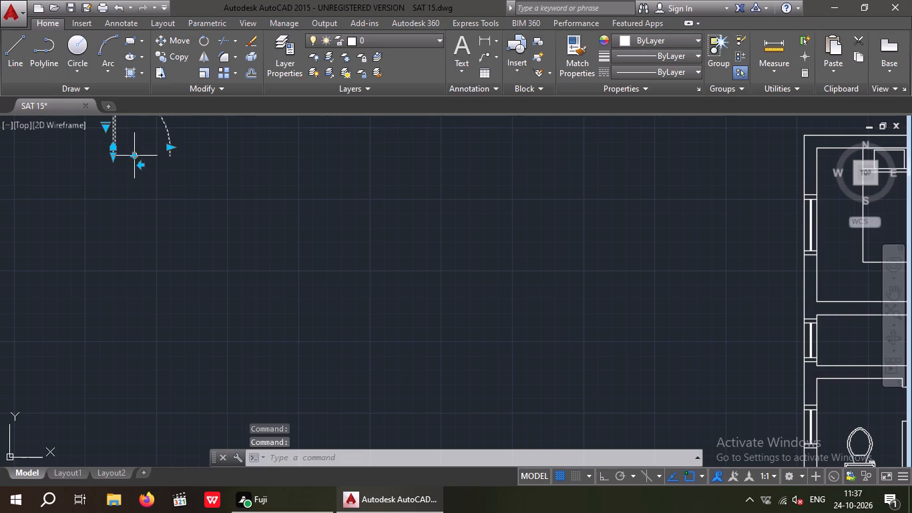
click(136, 154)
Copy the flipped door by its hinge corner to the west jamb of the toilet doorway south of the northeast bedroom.
click(180, 55)
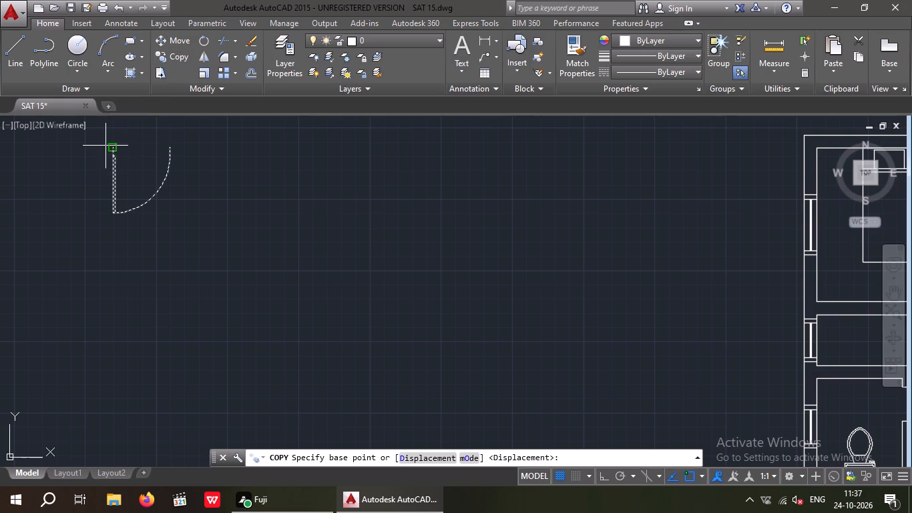
scroll(104, 142, up, 3)
click(134, 165)
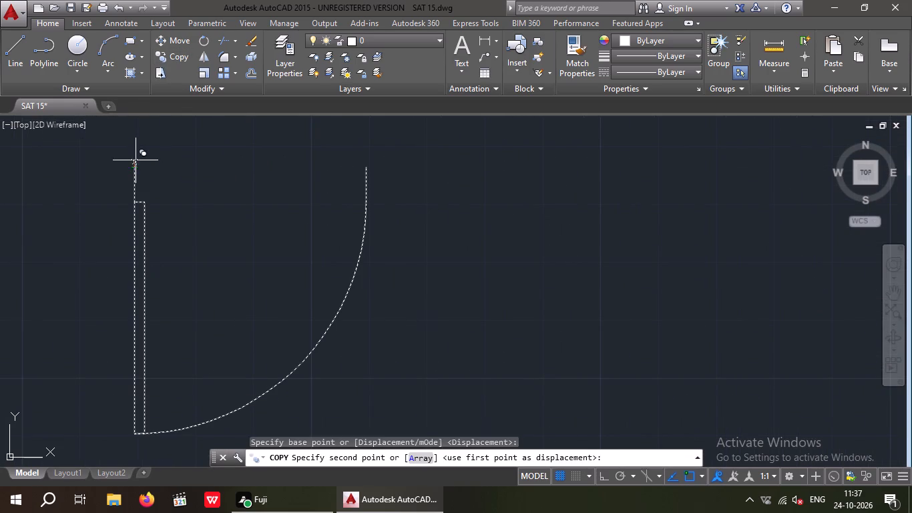
scroll(154, 138, down, 4)
middle_drag(300, 185, 75, 223)
scroll(188, 185, down, 1)
scroll(489, 263, up, 3)
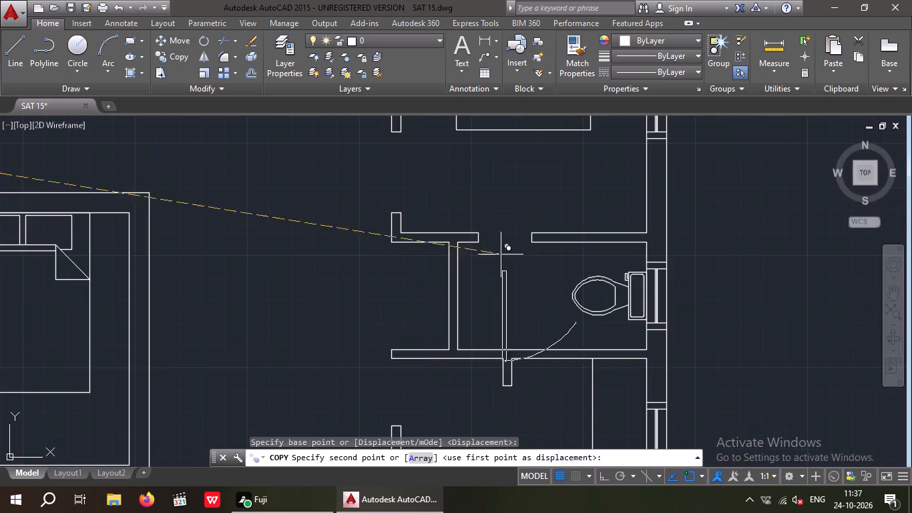
scroll(488, 229, up, 2)
click(462, 240)
key(Escape)
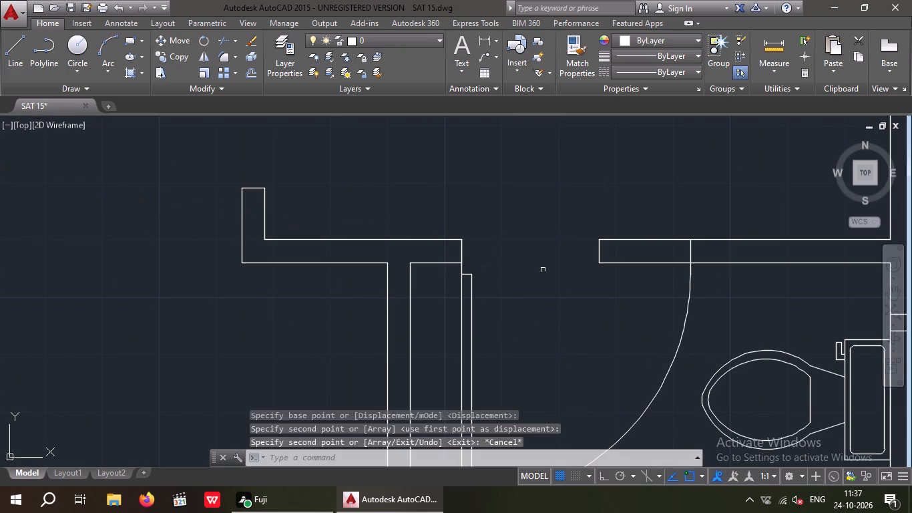
Resize the door in the northeast bedroom's toilet doorway so that its free end meets the east jamb.
drag(699, 289, 663, 313)
click(660, 309)
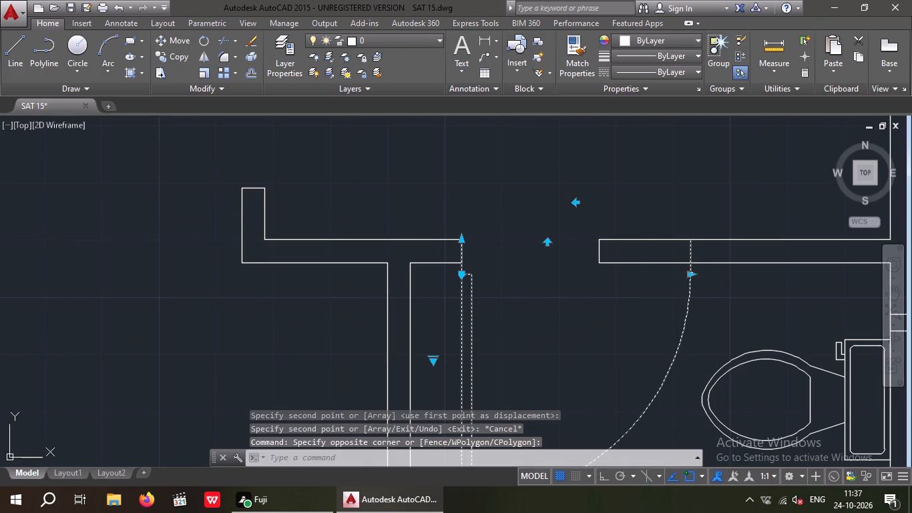
drag(690, 275, 678, 277)
click(598, 275)
key(Escape)
scroll(546, 266, down, 2)
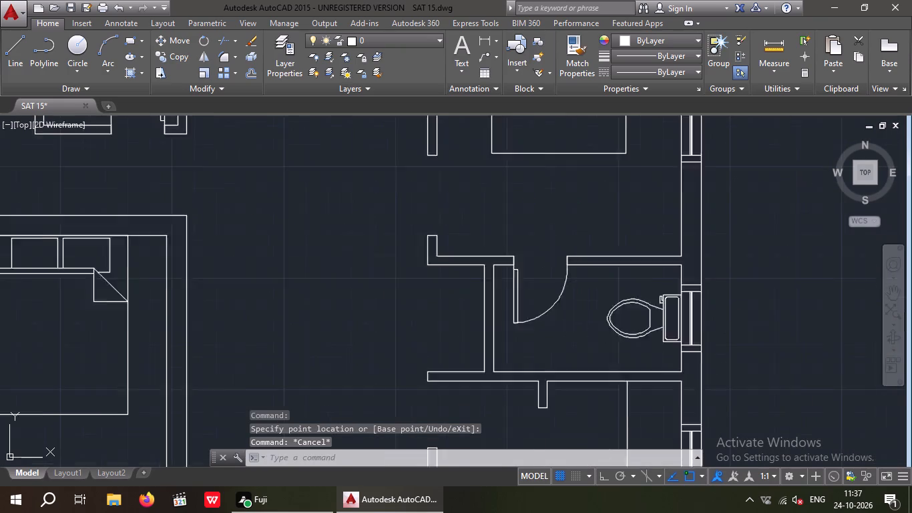
Copy the resized toilet door by its hinge corner to the west jamb of the matching east-side toilet doorway south of the staircase.
scroll(546, 267, down, 1)
middle_drag(543, 297, 503, 196)
scroll(505, 230, down, 1)
middle_drag(501, 301, 501, 263)
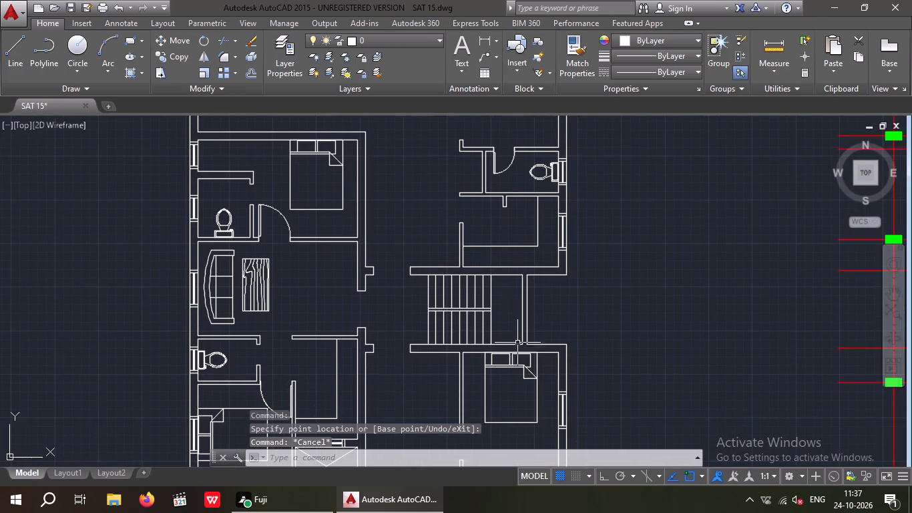
scroll(515, 344, down, 1)
middle_drag(505, 323, 495, 272)
middle_drag(472, 379, 459, 423)
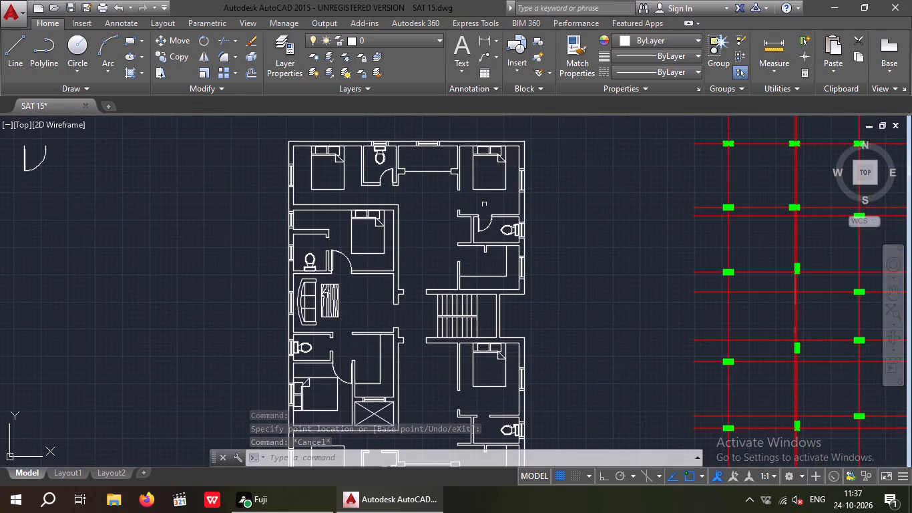
scroll(486, 204, up, 4)
drag(493, 356, 460, 333)
drag(453, 319, 449, 327)
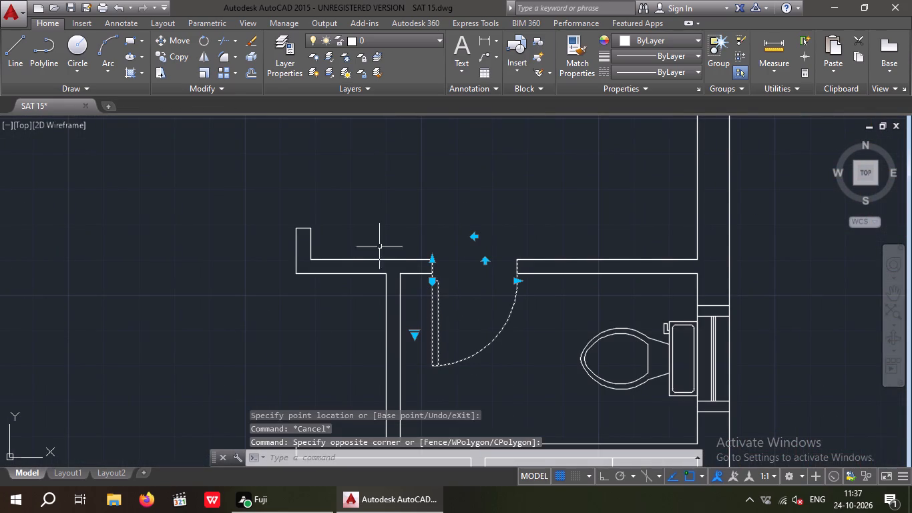
click(176, 57)
scroll(427, 271, up, 2)
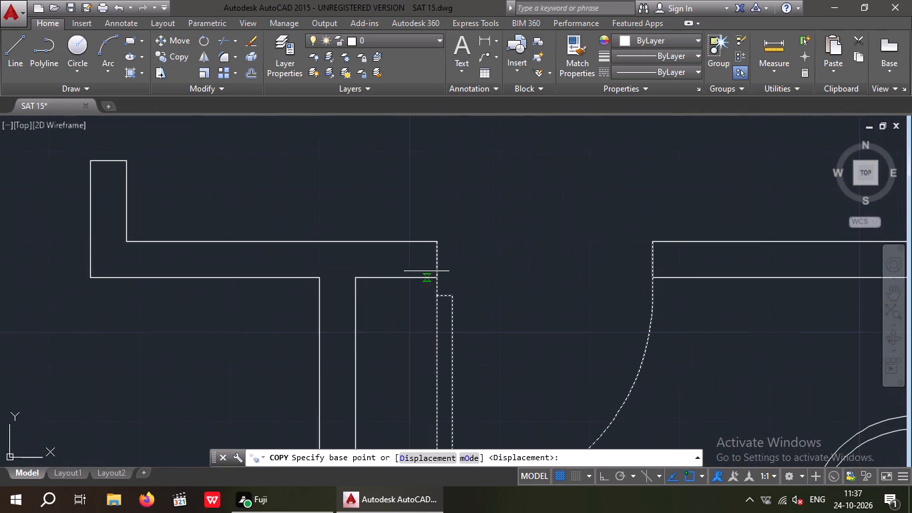
click(436, 241)
scroll(430, 184, down, 5)
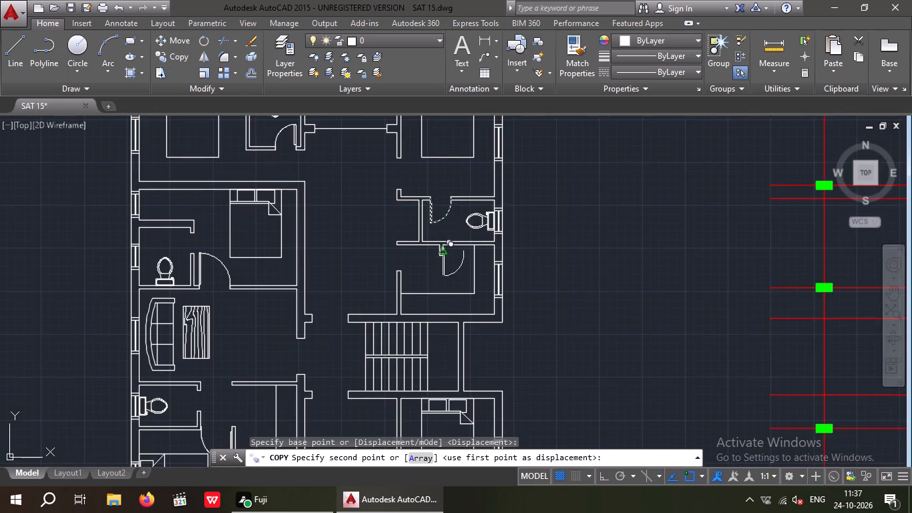
middle_drag(440, 254, 416, 120)
scroll(410, 118, down, 2)
scroll(417, 223, up, 4)
scroll(365, 238, up, 2)
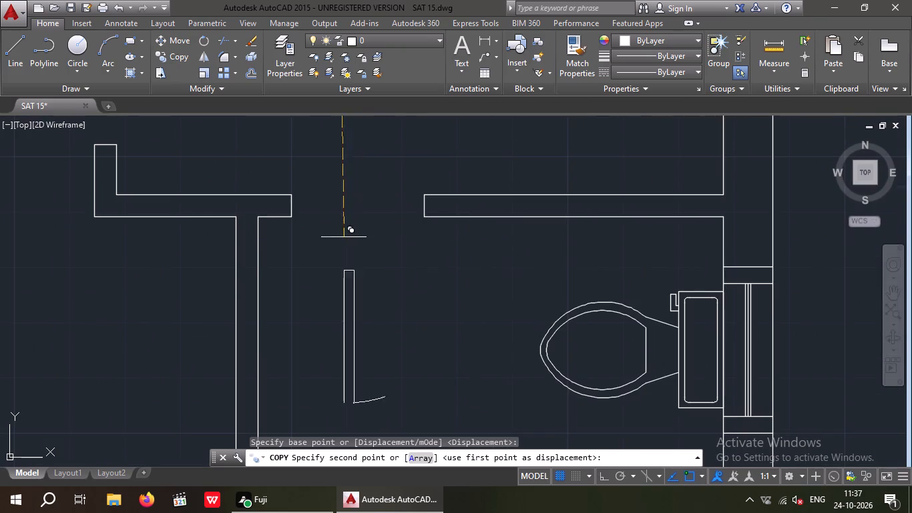
scroll(294, 204, up, 2)
click(285, 177)
key(Escape)
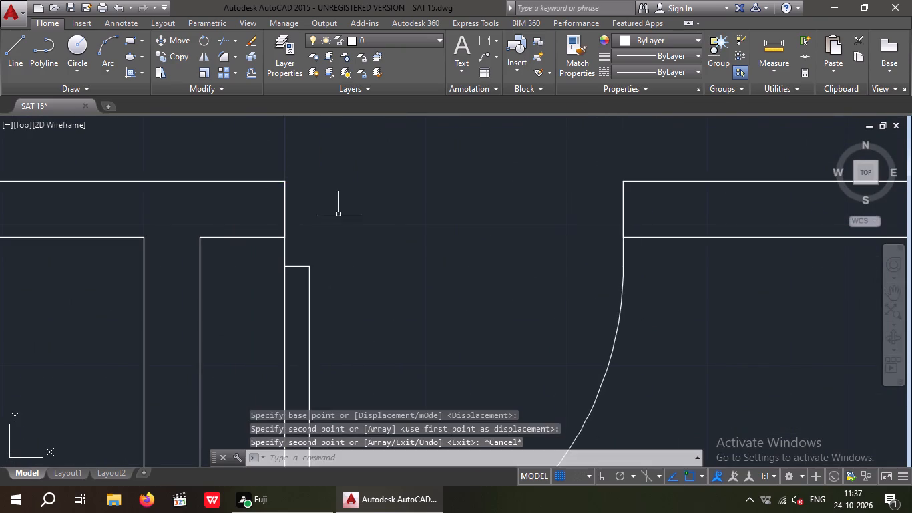
scroll(355, 208, down, 3)
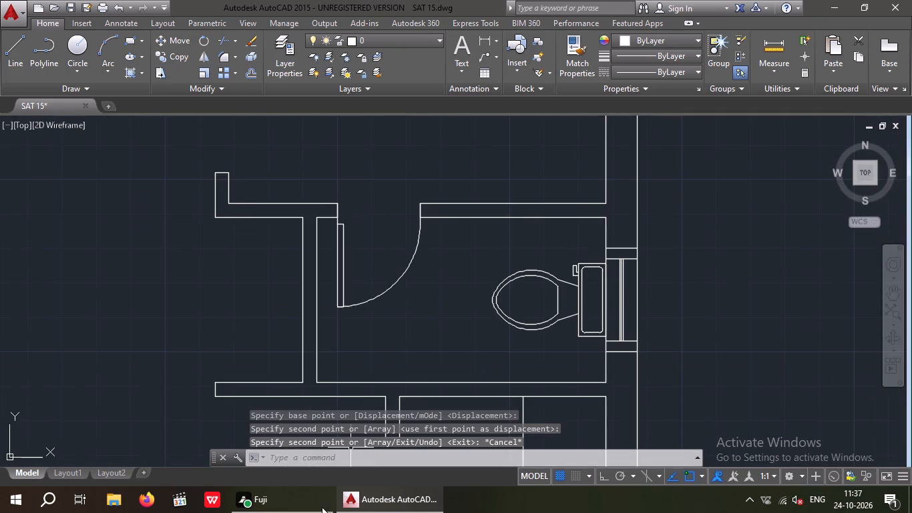
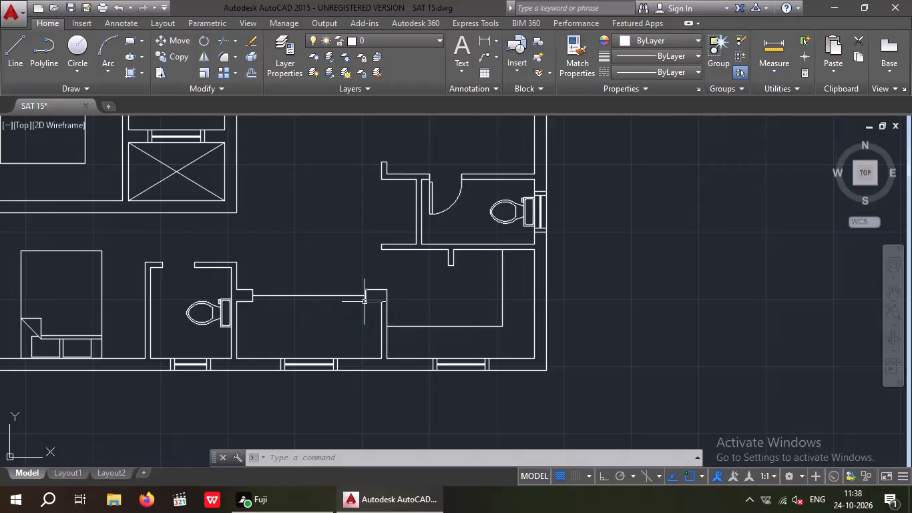
Copy the east-side toilet door south of the staircase by its hinge corner to the west jamb of the southwest bedroom's toilet doorway.
scroll(442, 178, up, 2)
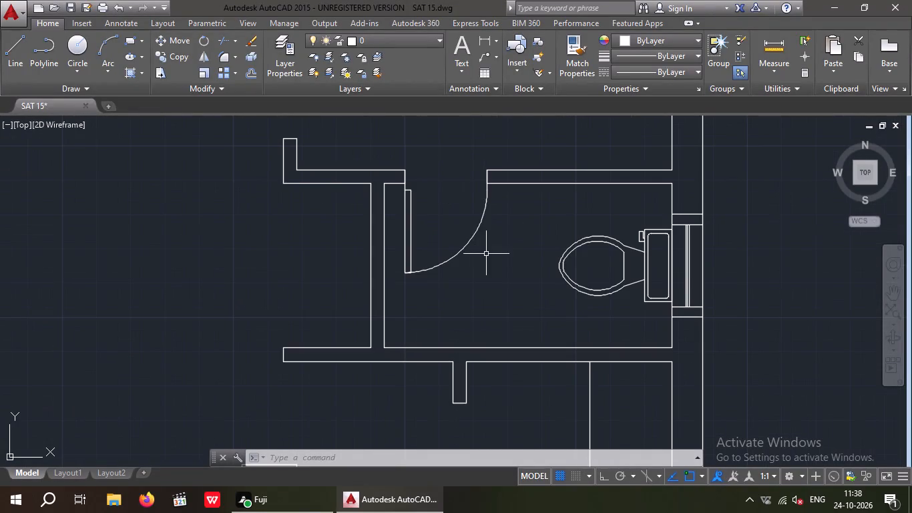
drag(488, 261, 441, 206)
click(439, 197)
click(177, 53)
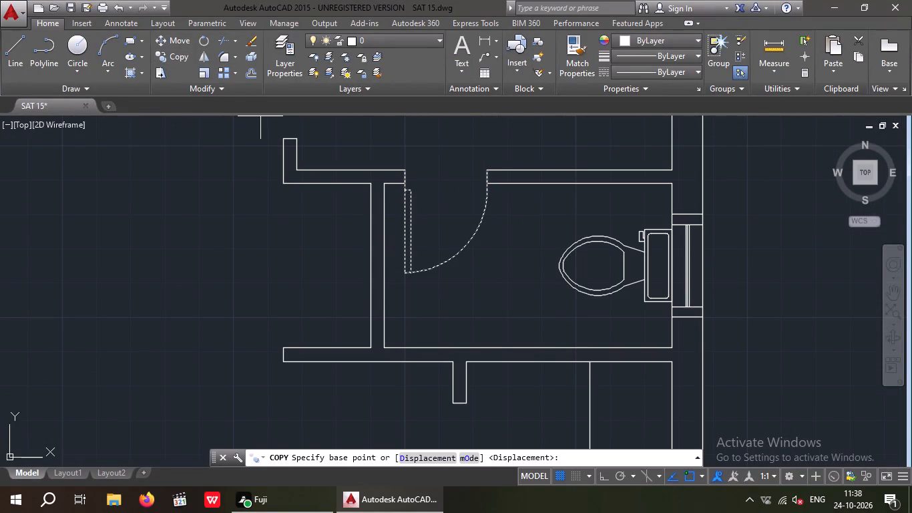
scroll(391, 177, up, 2)
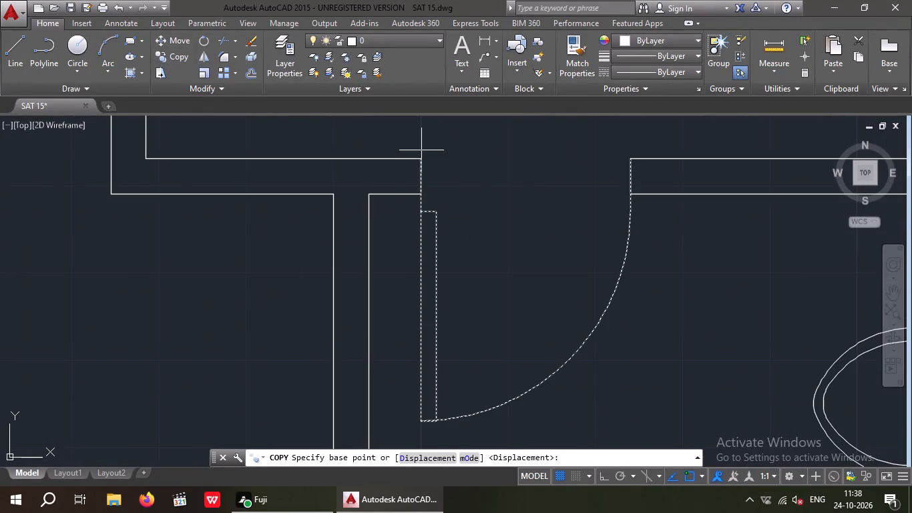
click(423, 157)
scroll(420, 160, down, 3)
middle_drag(198, 285, 477, 204)
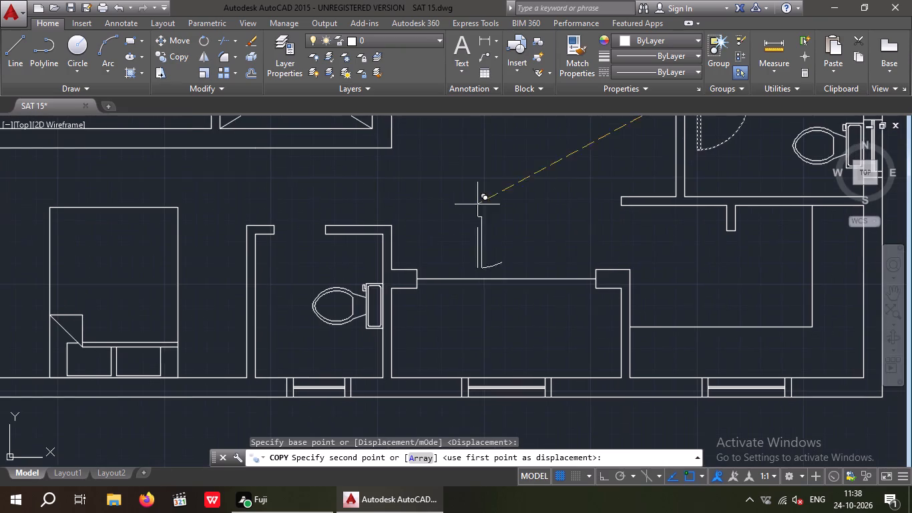
scroll(268, 227, up, 5)
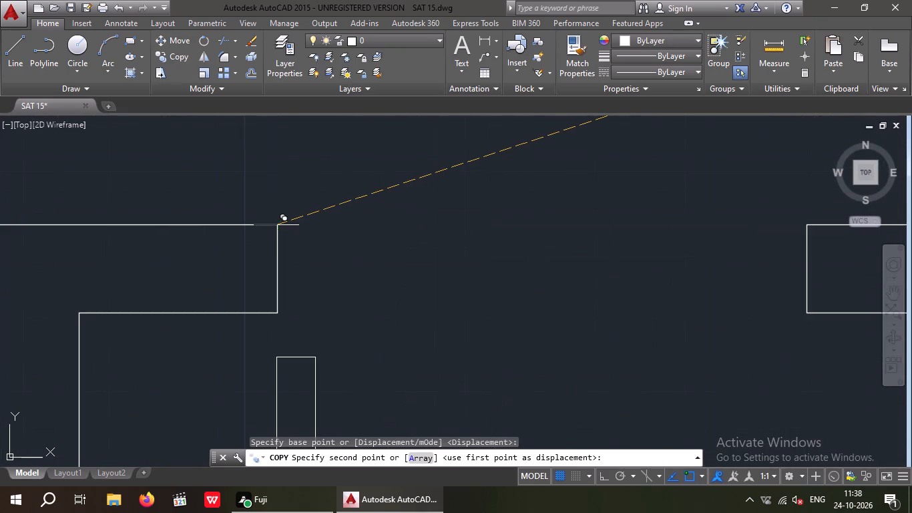
click(274, 223)
scroll(290, 220, down, 3)
key(Escape)
Copy the original door block west of the floor plan into the empty space between it and the plan.
scroll(407, 174, down, 3)
middle_drag(400, 214, 391, 256)
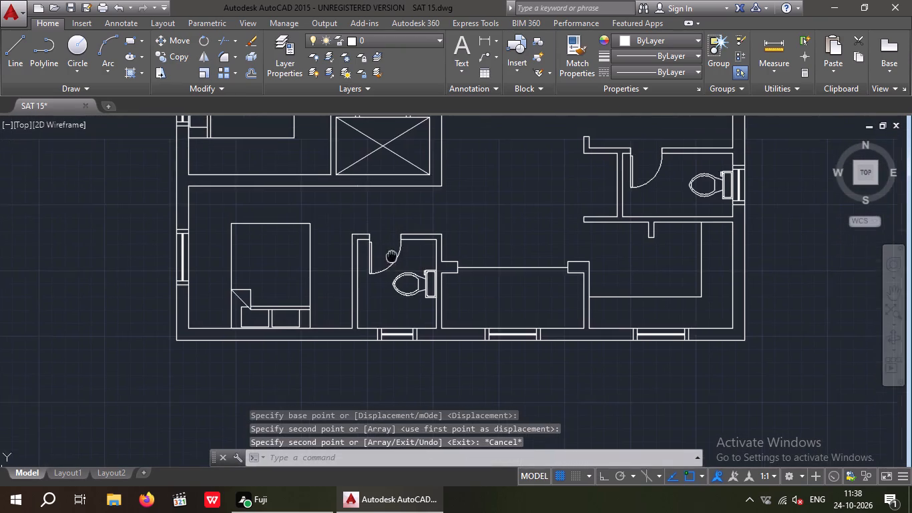
middle_drag(391, 256, 391, 258)
scroll(394, 245, down, 2)
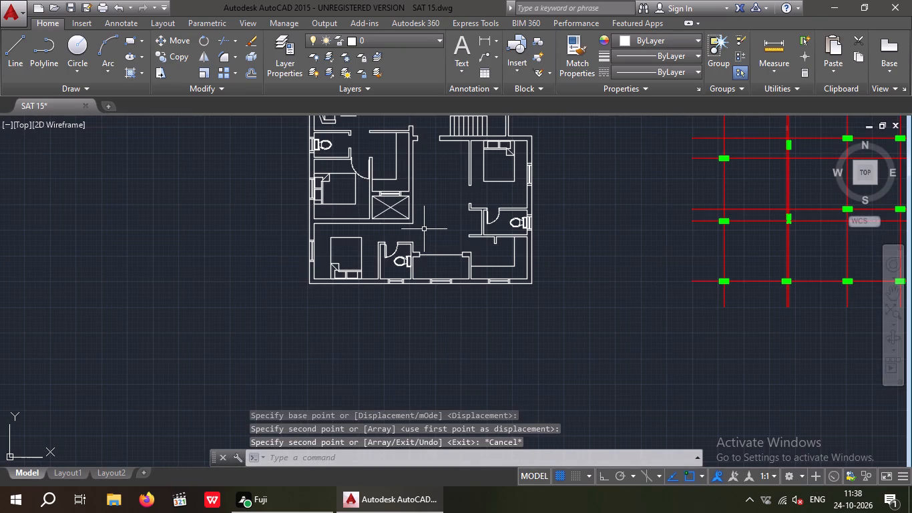
middle_drag(421, 240, 386, 309)
middle_drag(386, 283, 375, 338)
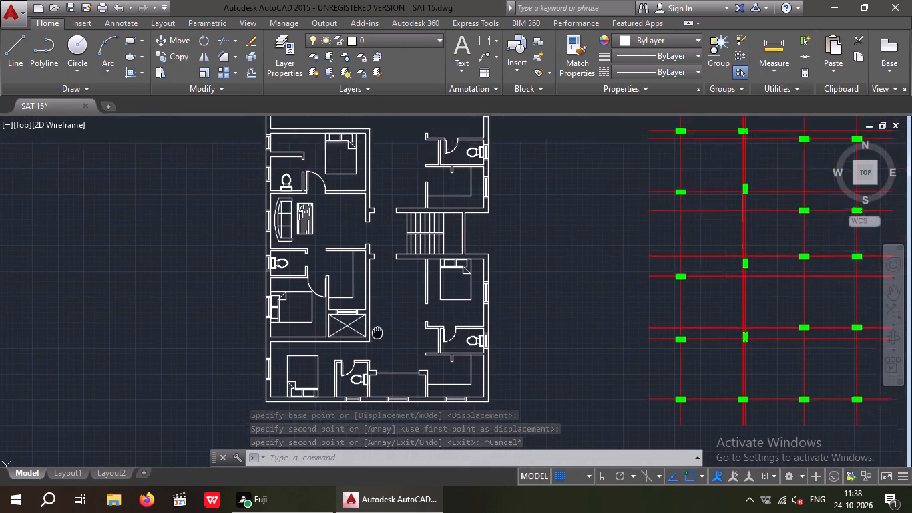
middle_drag(375, 338, 367, 364)
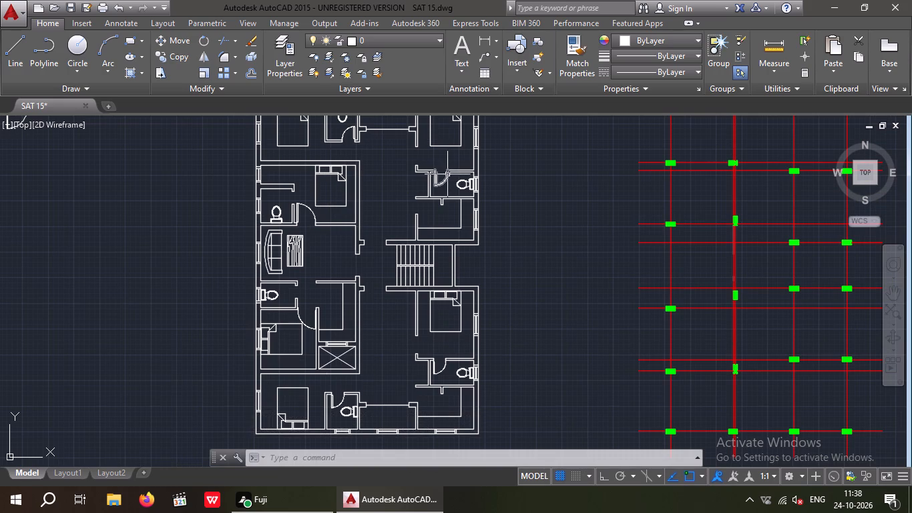
middle_drag(318, 284, 333, 325)
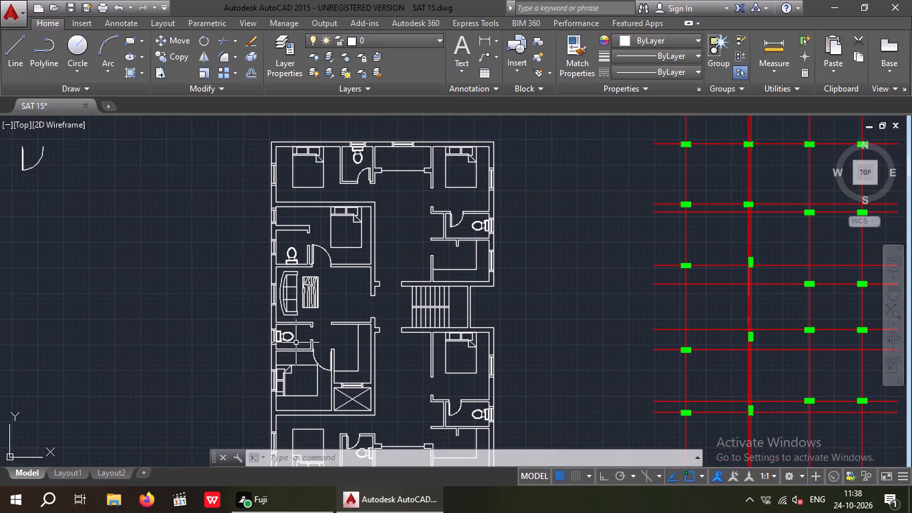
middle_drag(252, 264, 293, 283)
middle_drag(182, 236, 276, 275)
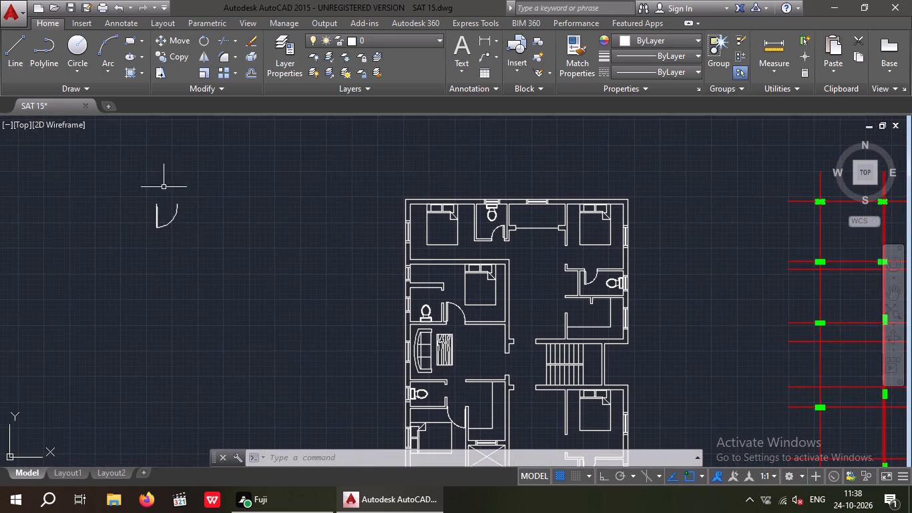
scroll(167, 182, up, 1)
drag(246, 229, 180, 266)
click(79, 249)
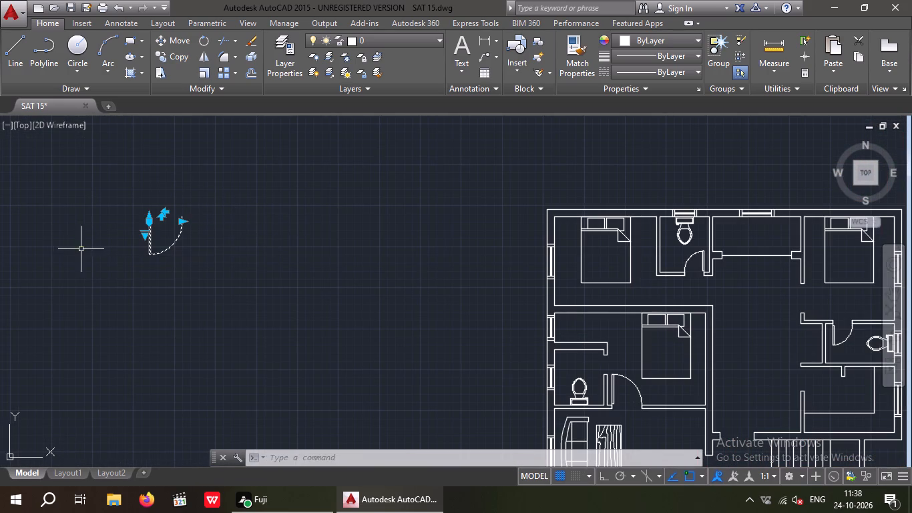
click(186, 55)
drag(150, 217, 171, 219)
click(323, 222)
key(Escape)
key(Escape)
Rotate the spare door copy 90° clockwise about its free-end corner with Ortho on, so its leaf points west.
drag(393, 190, 322, 291)
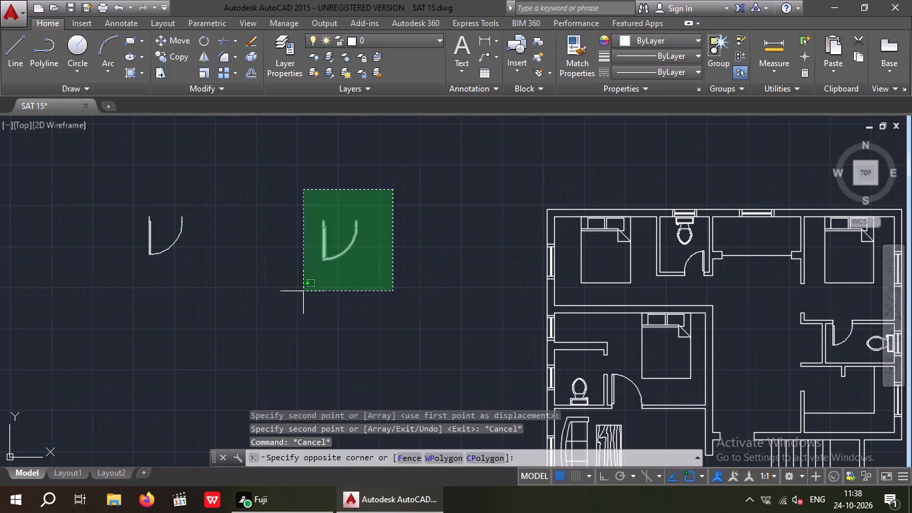
click(290, 289)
click(603, 480)
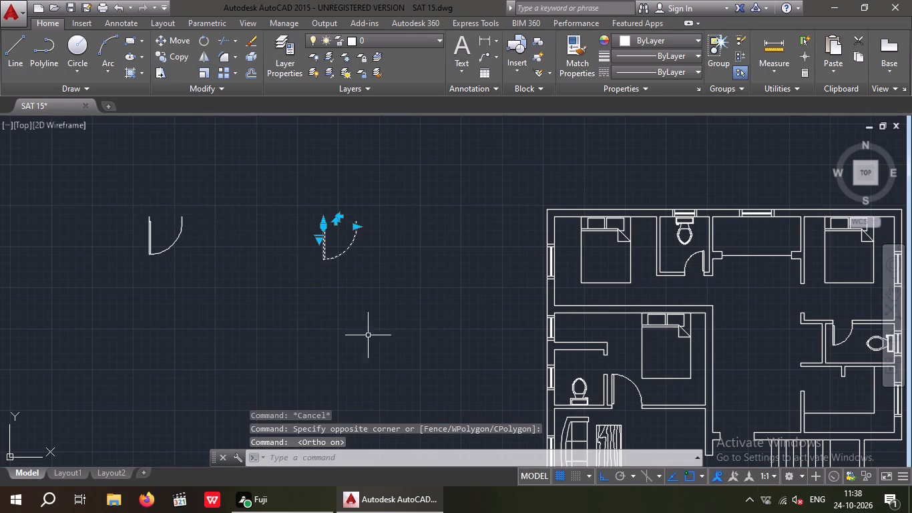
click(200, 35)
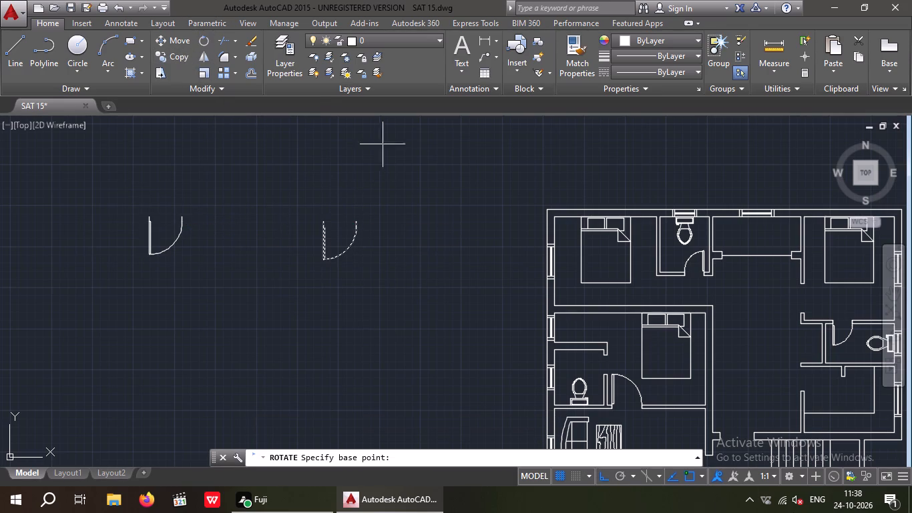
click(355, 218)
click(350, 301)
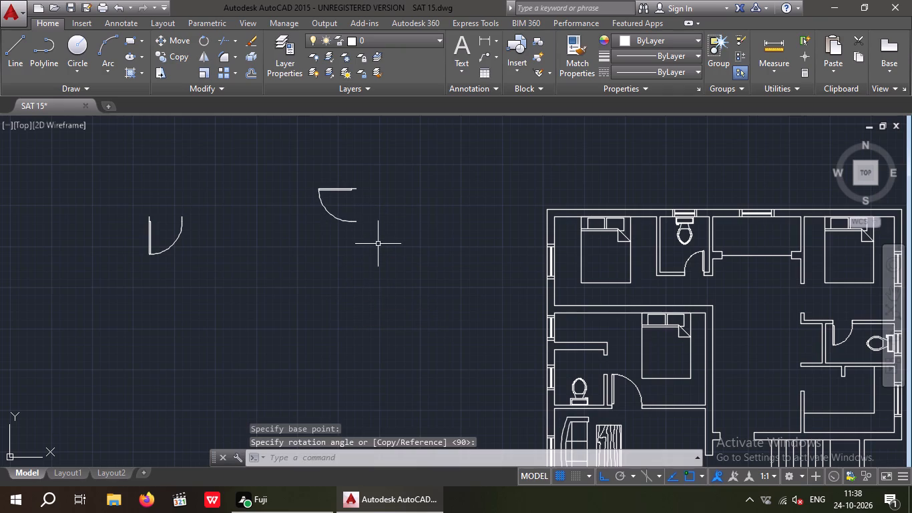
key(Escape)
Copy the rotated door by its hinge corner to the north jamb of the west-side toilet doorway north of the living room, with Ortho off.
drag(361, 249, 316, 256)
click(281, 159)
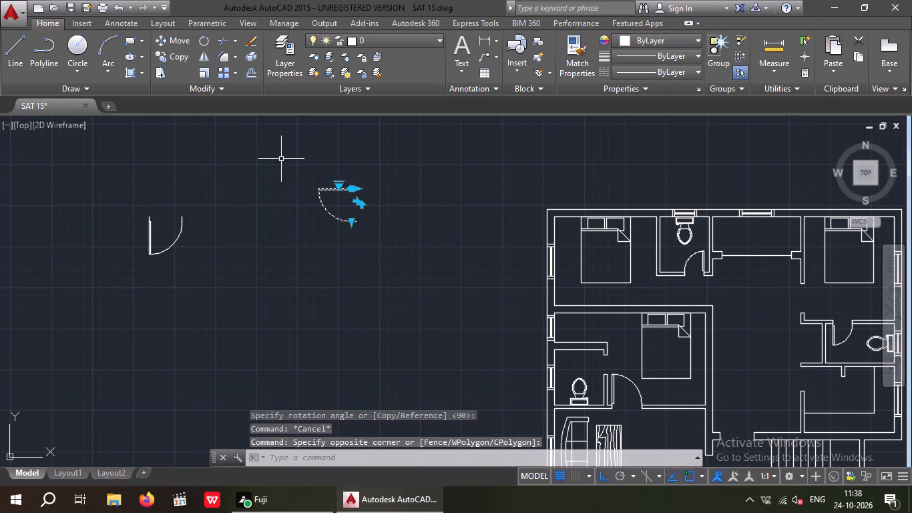
click(173, 55)
scroll(365, 179, up, 3)
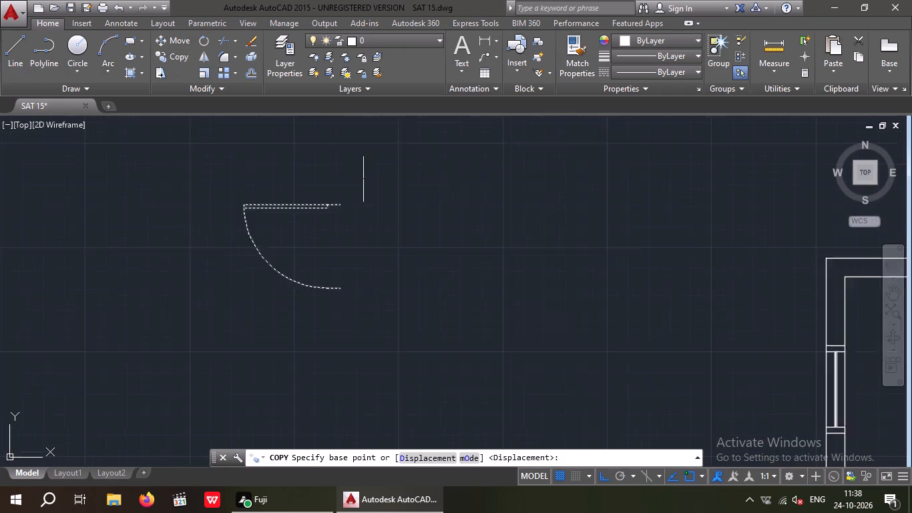
click(326, 221)
scroll(341, 207, down, 3)
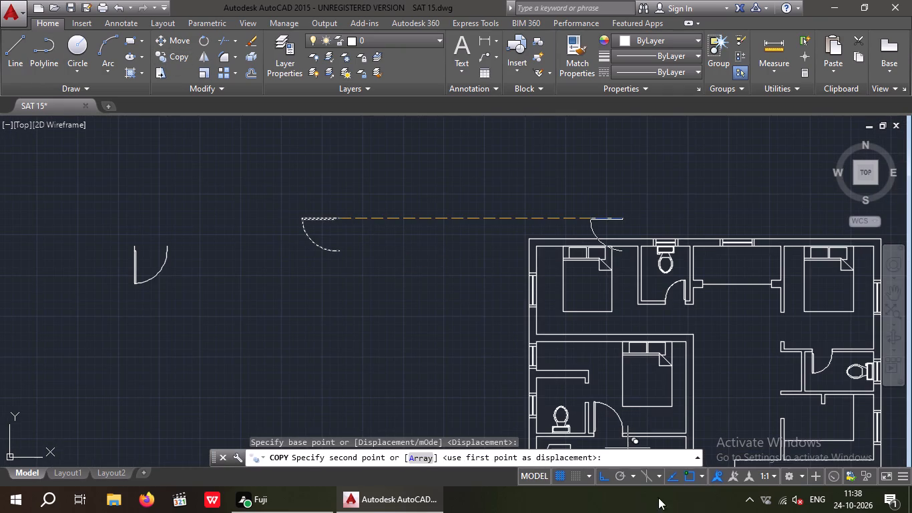
click(604, 478)
scroll(584, 361, up, 4)
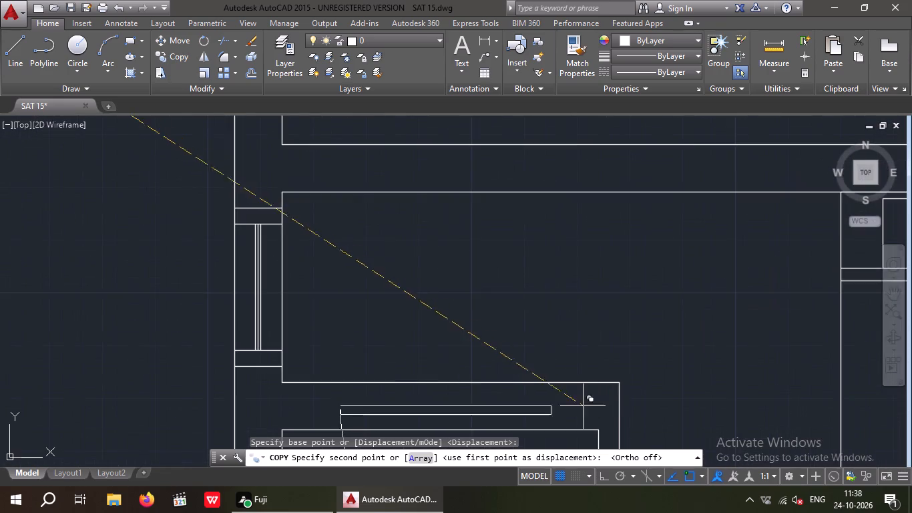
middle_drag(583, 395, 541, 199)
scroll(592, 269, up, 3)
click(535, 232)
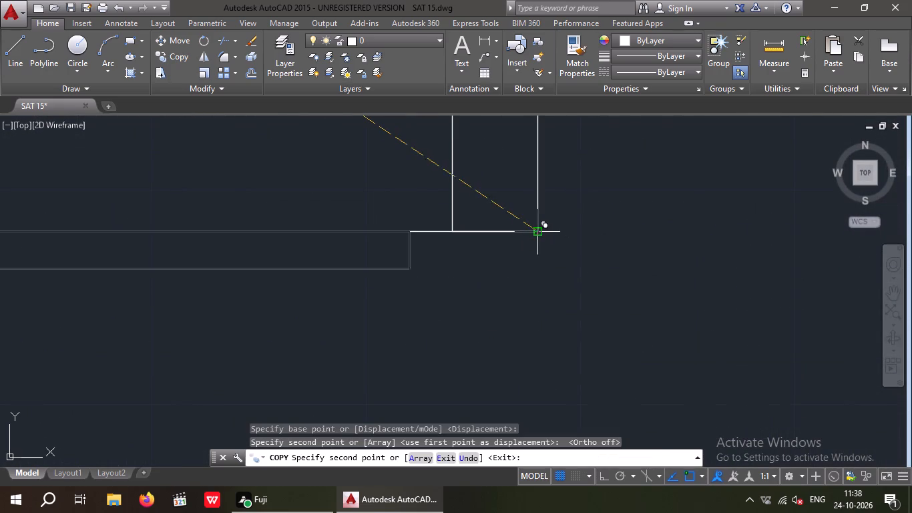
Place another copy of the rotated door at the north jamb of the west-side toilet doorway south of the living room.
scroll(549, 199, down, 5)
middle_drag(547, 263, 504, 172)
scroll(495, 170, down, 3)
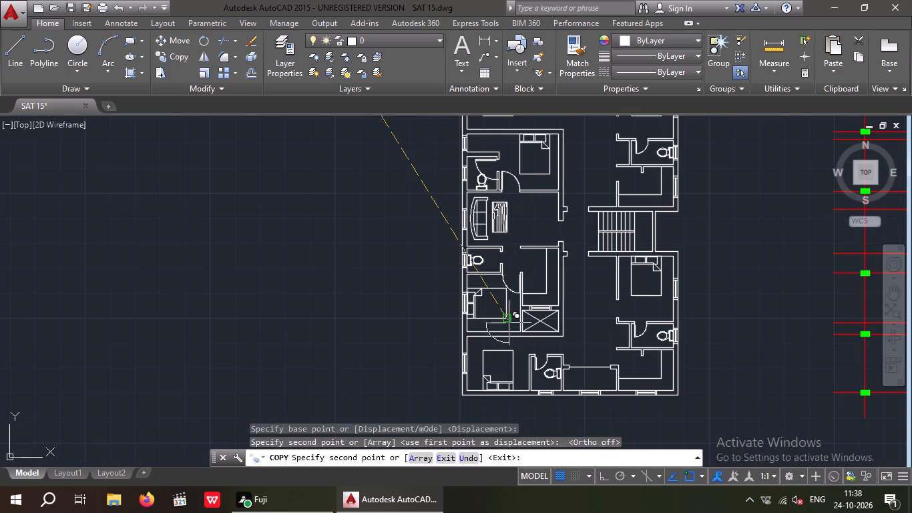
scroll(498, 252, up, 7)
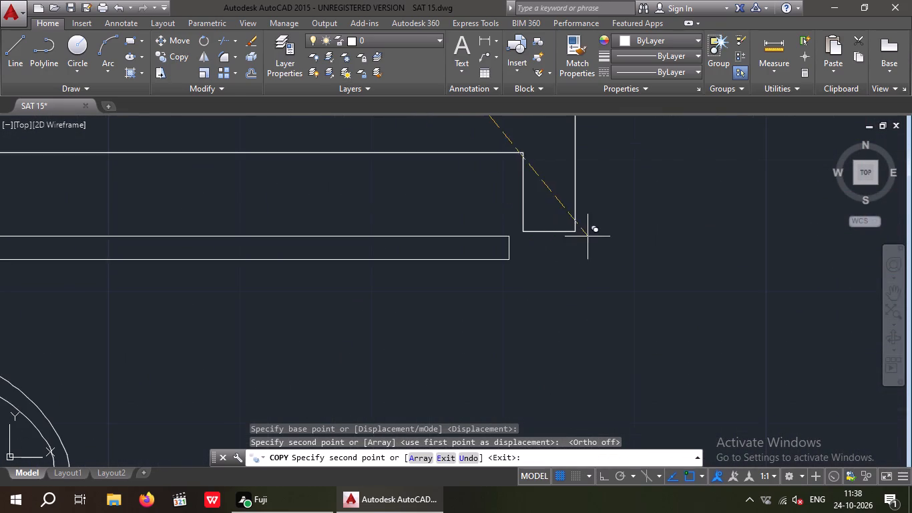
click(576, 230)
key(Escape)
Resize the door in the toilet south of the living room so that its free end meets the south jamb.
scroll(534, 220, down, 3)
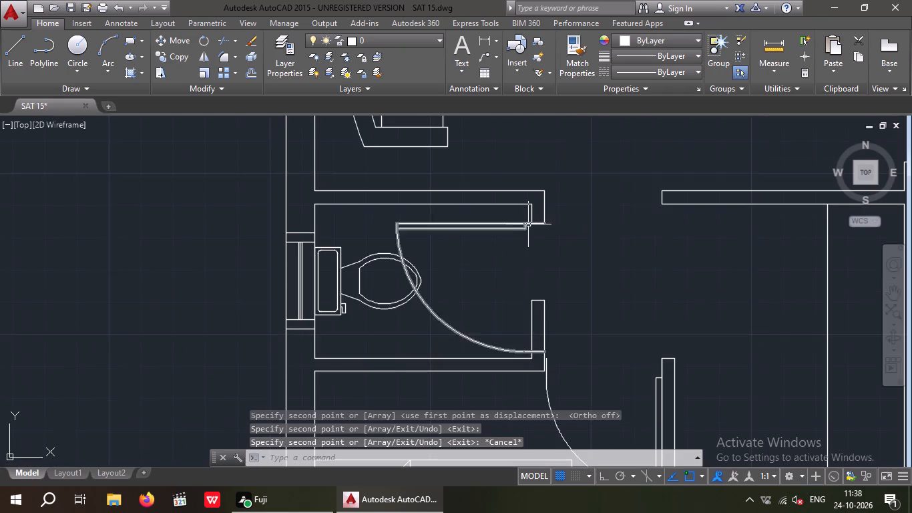
scroll(489, 307, up, 1)
drag(446, 367, 437, 361)
click(433, 327)
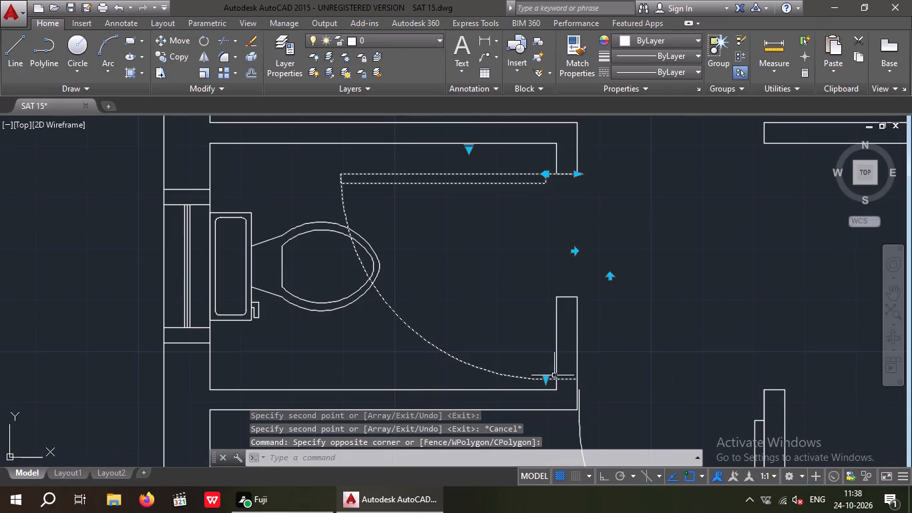
scroll(559, 384, up, 2)
click(526, 373)
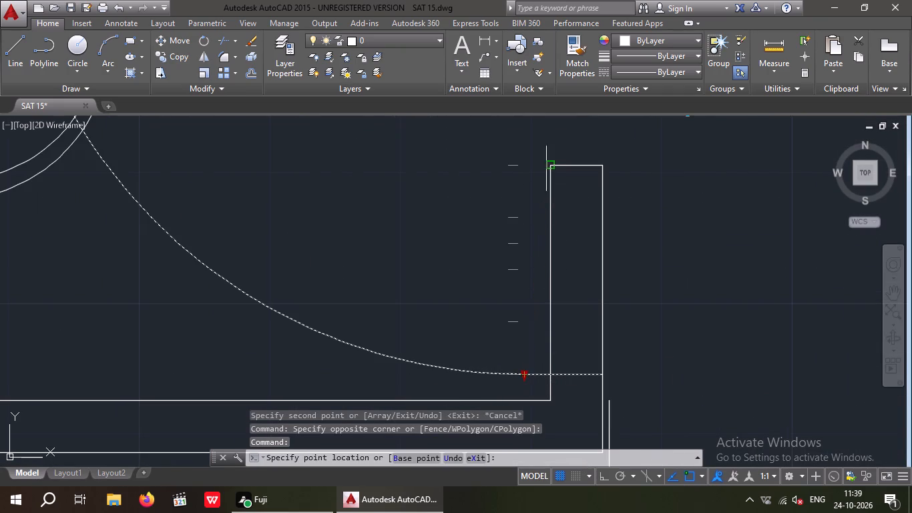
click(547, 164)
scroll(539, 186, down, 3)
key(Escape)
Resize the door in the west-side toilet north of the living room so that its free end meets the south jamb.
scroll(506, 216, down, 1)
middle_drag(493, 244, 443, 391)
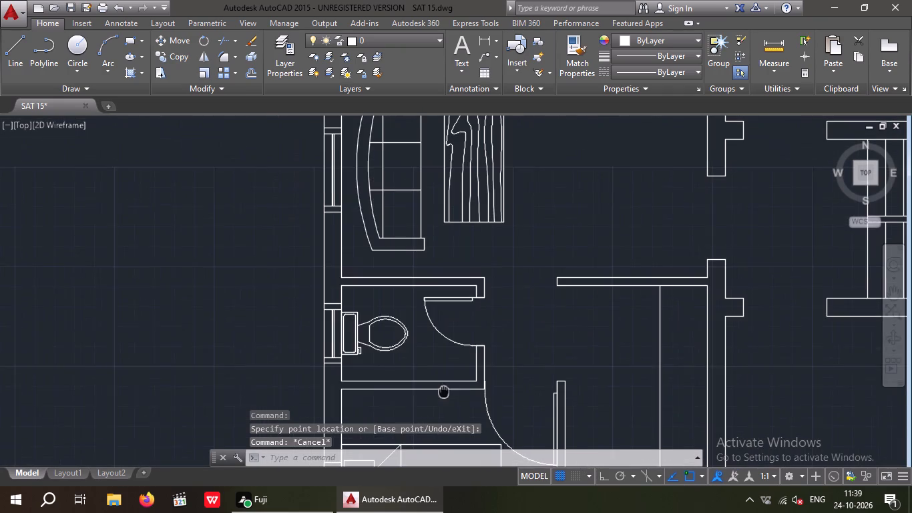
middle_drag(481, 238, 464, 344)
scroll(478, 281, down, 1)
scroll(433, 163, up, 3)
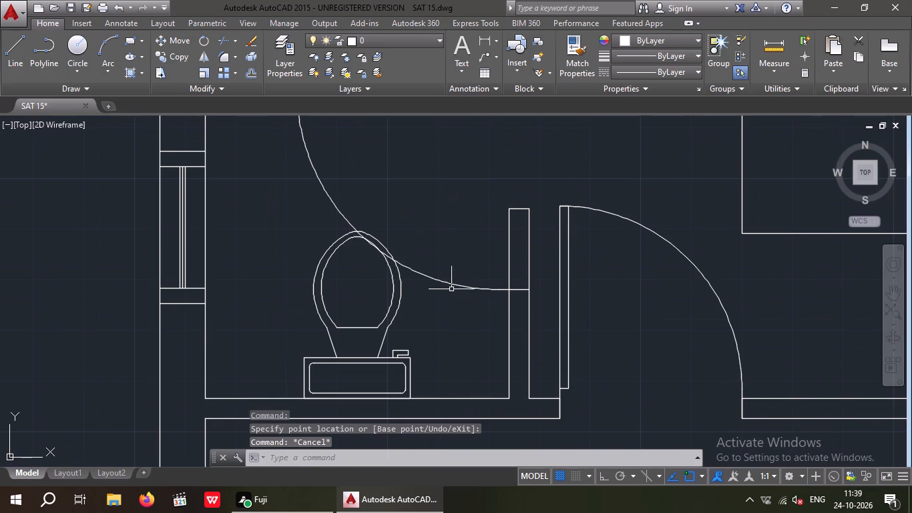
drag(456, 315, 443, 280)
click(439, 264)
drag(497, 291, 497, 281)
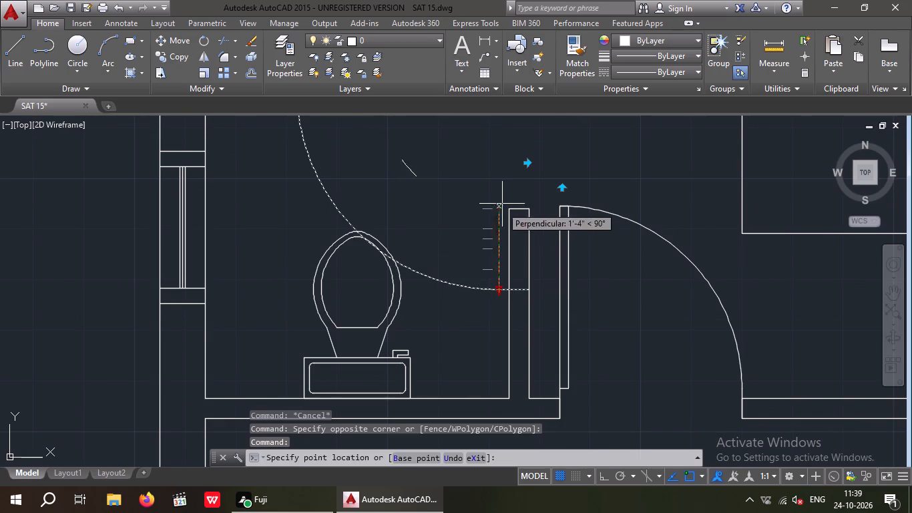
click(503, 200)
key(Escape)
Flip the rotated spare door west of the floor plan, putting its hinge on the south and its swing to the north.
scroll(472, 232, down, 3)
middle_drag(463, 251, 428, 307)
scroll(456, 235, down, 1)
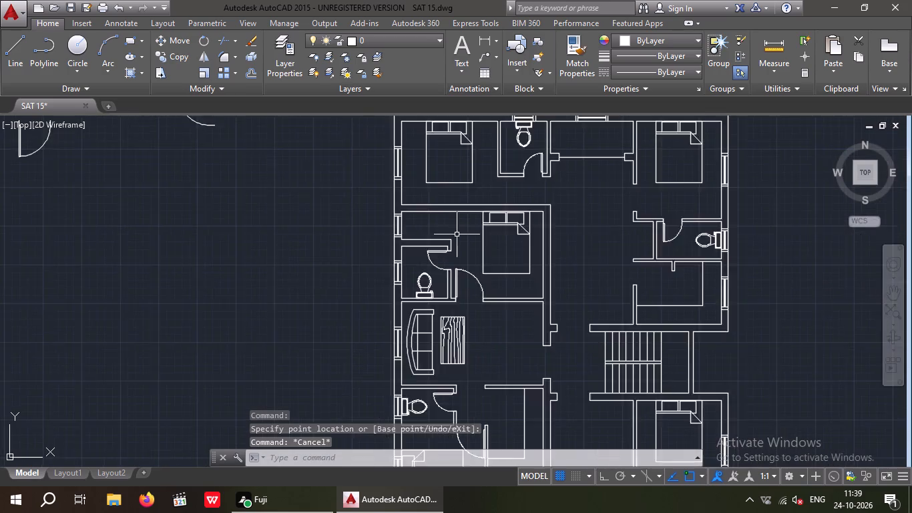
scroll(457, 234, down, 1)
middle_drag(457, 236, 333, 241)
middle_drag(428, 225, 509, 216)
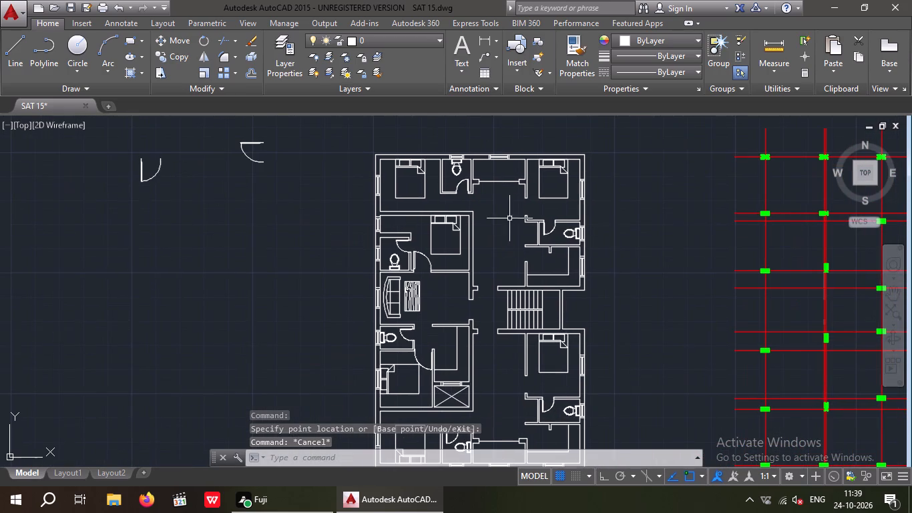
middle_drag(324, 211, 351, 209)
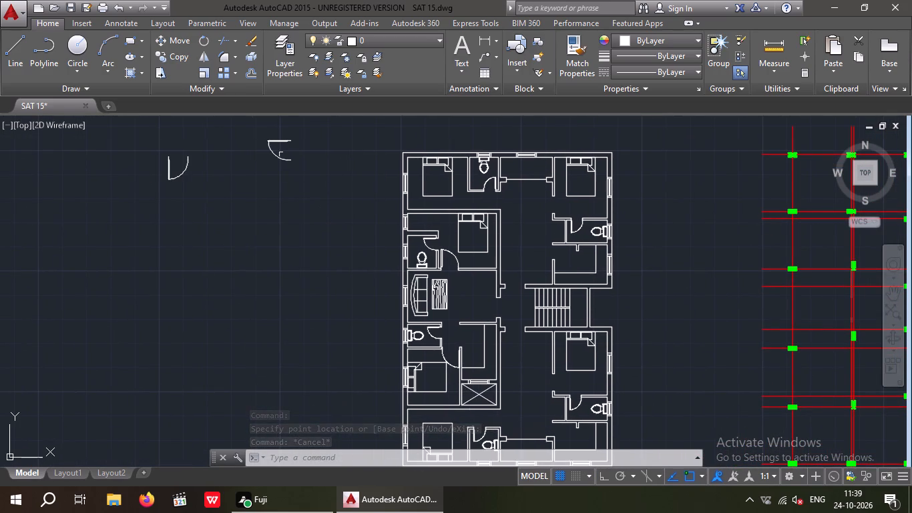
click(282, 140)
scroll(293, 168, up, 3)
middle_drag(292, 158, 293, 170)
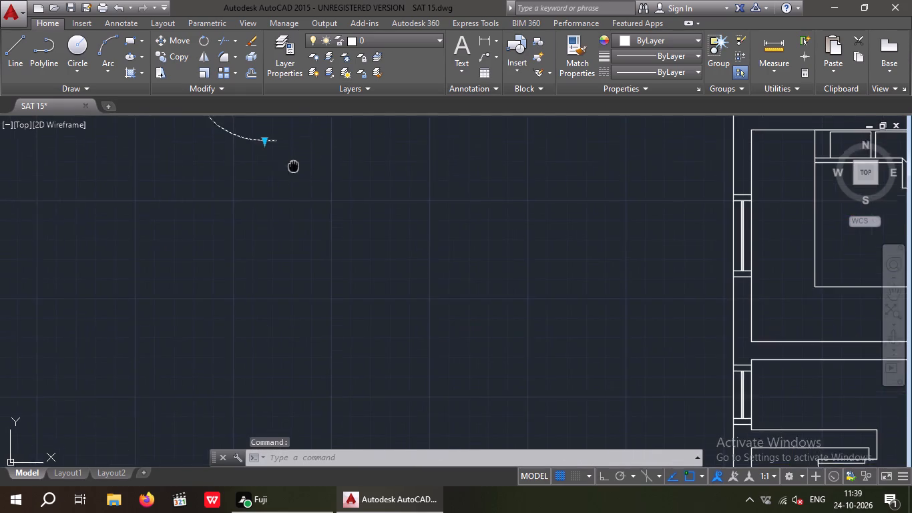
middle_drag(293, 170, 287, 288)
click(283, 224)
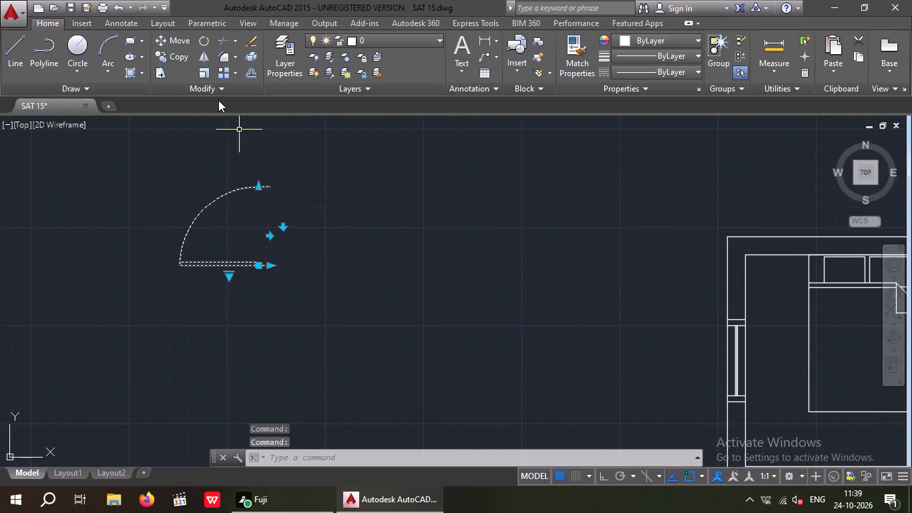
Copy the flipped spare door into the northwest bedroom, just above its south wall and west of the toilet.
click(178, 57)
click(270, 265)
scroll(286, 238, down, 3)
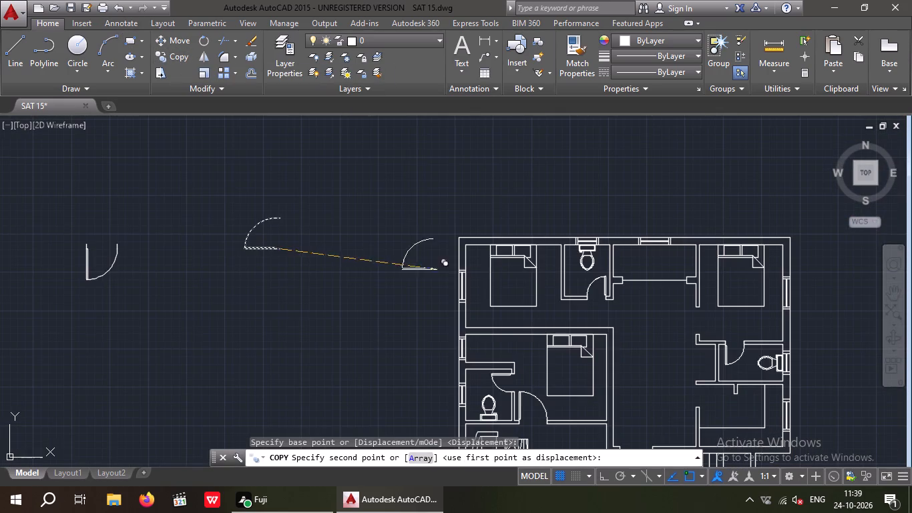
scroll(594, 307, up, 3)
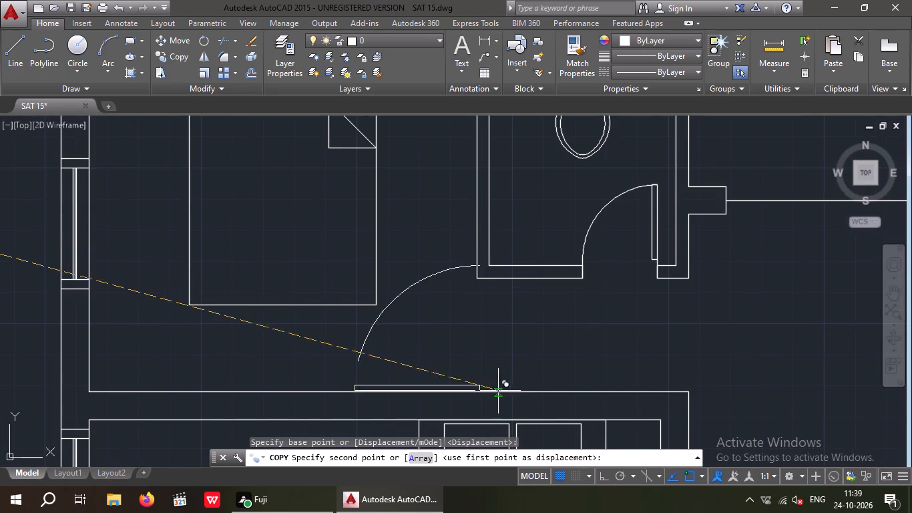
scroll(487, 395, up, 2)
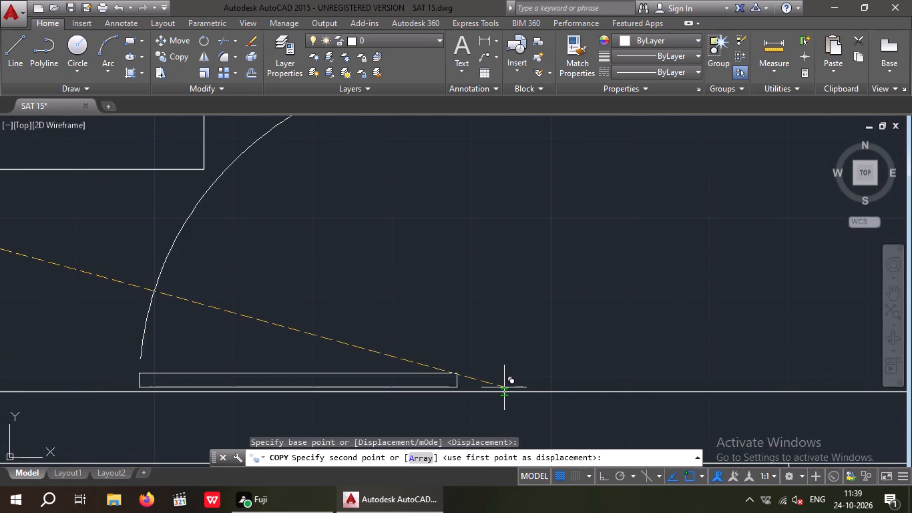
middle_drag(485, 319, 465, 366)
scroll(463, 337, down, 2)
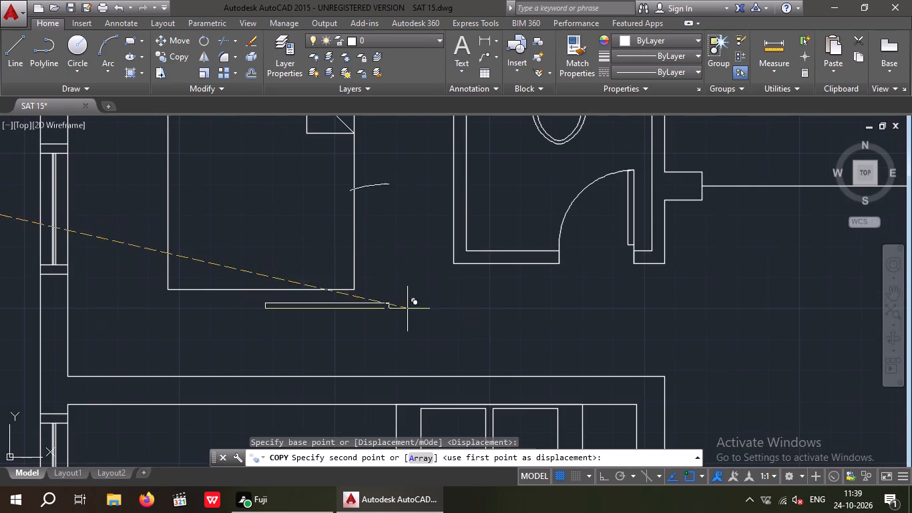
click(423, 343)
key(Escape)
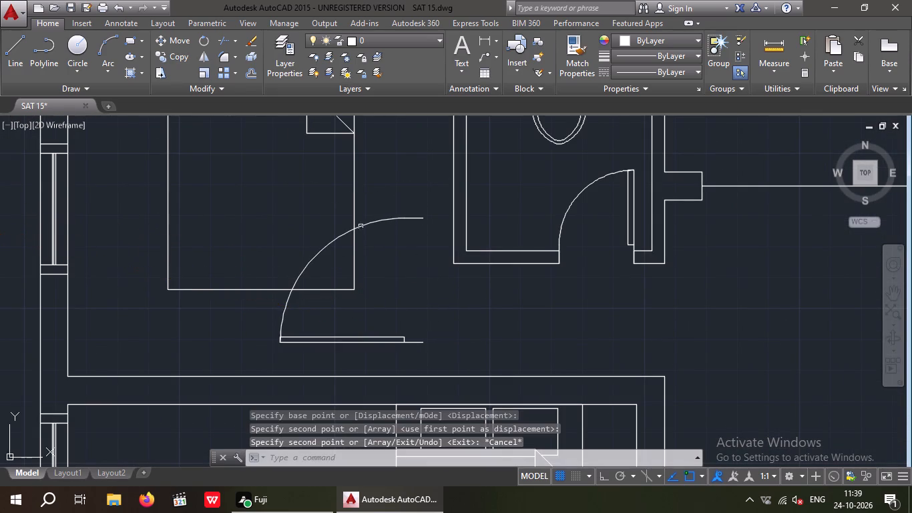
With Ortho on, draw a vertical guide line across the northwest bedroom's south wall, aligned with the inner face of the toilet's west wall.
click(14, 43)
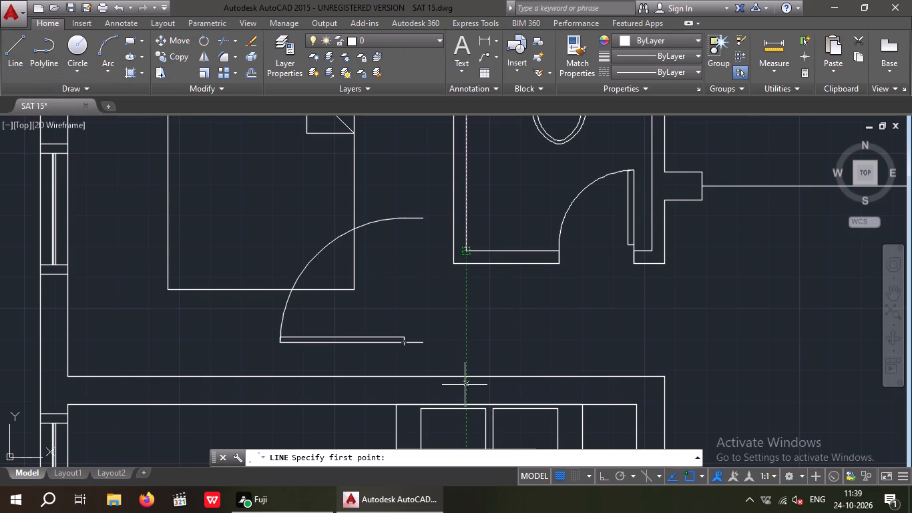
drag(465, 401, 465, 383)
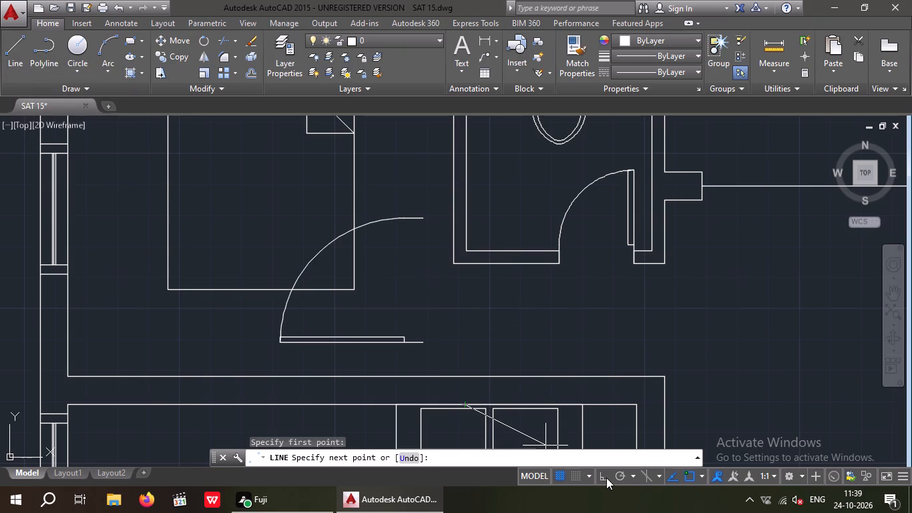
drag(606, 478, 588, 444)
click(467, 291)
key(Escape)
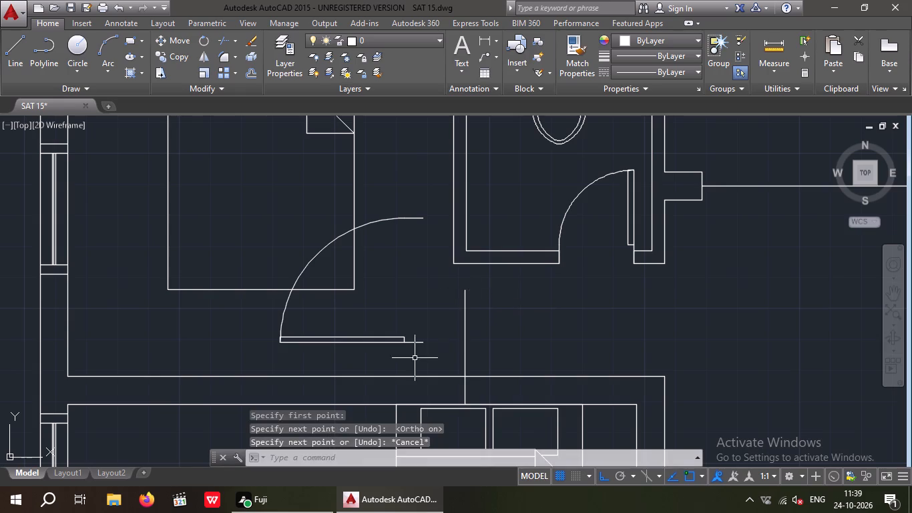
Move the copied door so its hinge-side corner sits where the guide line meets the north face of the bedroom's south wall.
drag(413, 312, 389, 361)
click(381, 361)
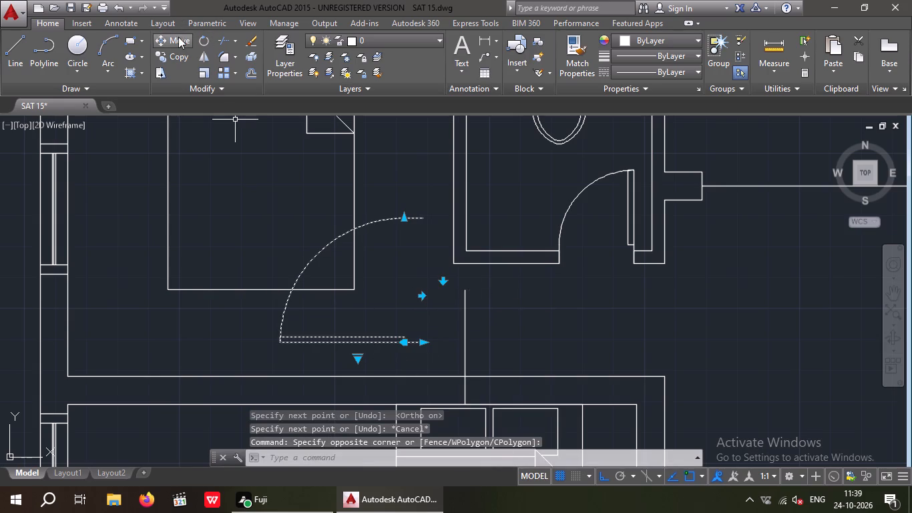
click(178, 37)
click(423, 344)
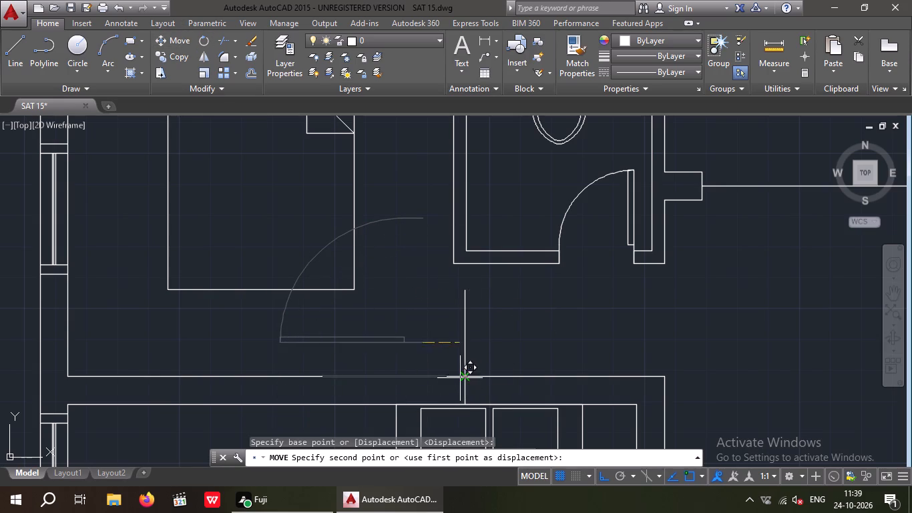
click(462, 376)
key(Escape)
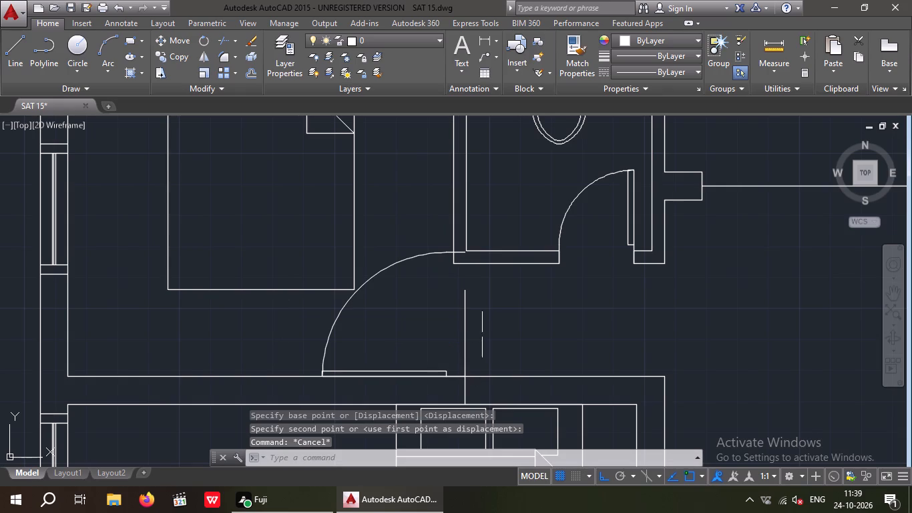
Erase the vertical guide line in the northwest bedroom doorway.
drag(491, 311, 437, 325)
click(410, 333)
key(Delete)
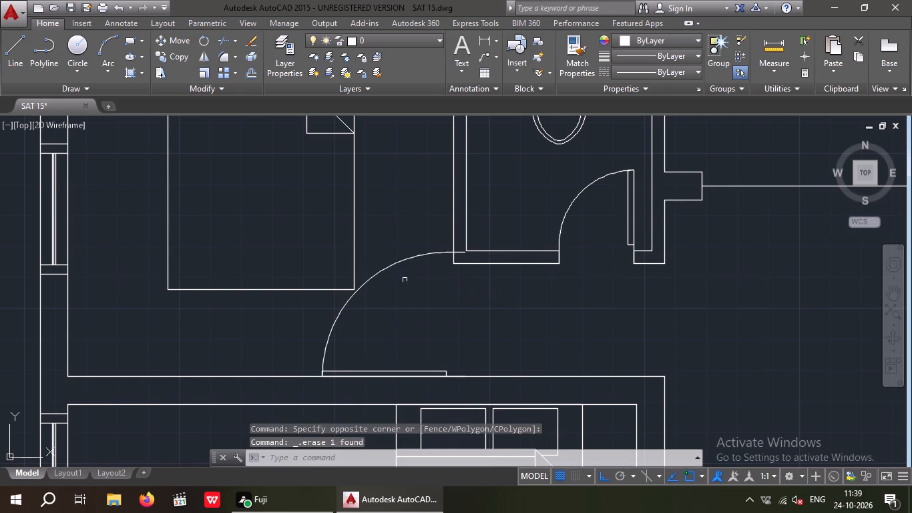
Resize the northwest bedroom door so that its free end meets the toilet's southwest outer corner.
scroll(414, 250, up, 2)
drag(431, 313, 415, 267)
click(413, 236)
scroll(497, 257, up, 2)
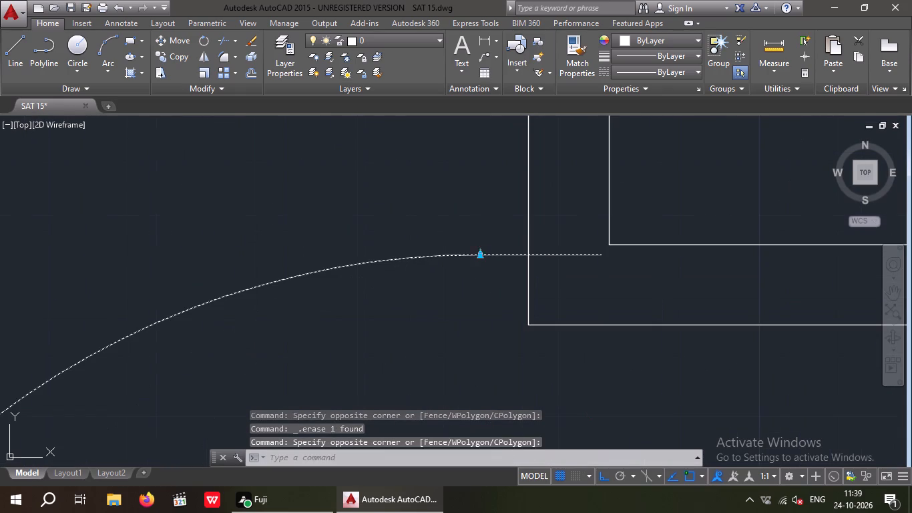
click(480, 256)
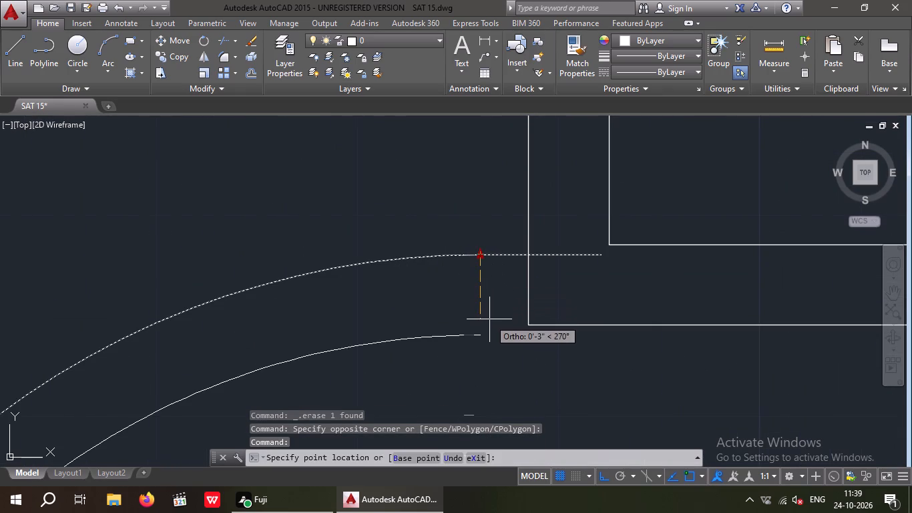
click(489, 315)
scroll(490, 252, down, 4)
key(Escape)
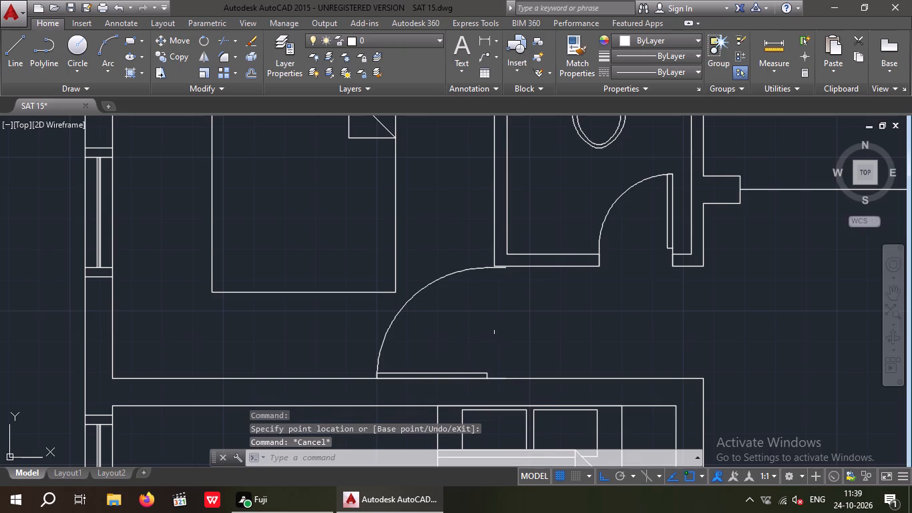
Flip the spare door west of the floor plan so that it opens to the east, keeping its hinge on the south.
scroll(505, 241, down, 2)
middle_drag(523, 289, 447, 282)
scroll(452, 283, down, 2)
middle_drag(496, 335, 475, 303)
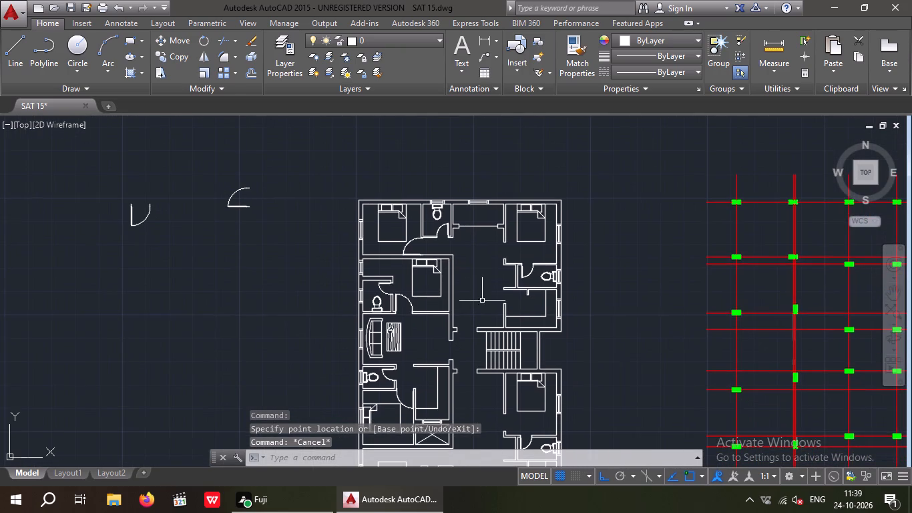
click(235, 208)
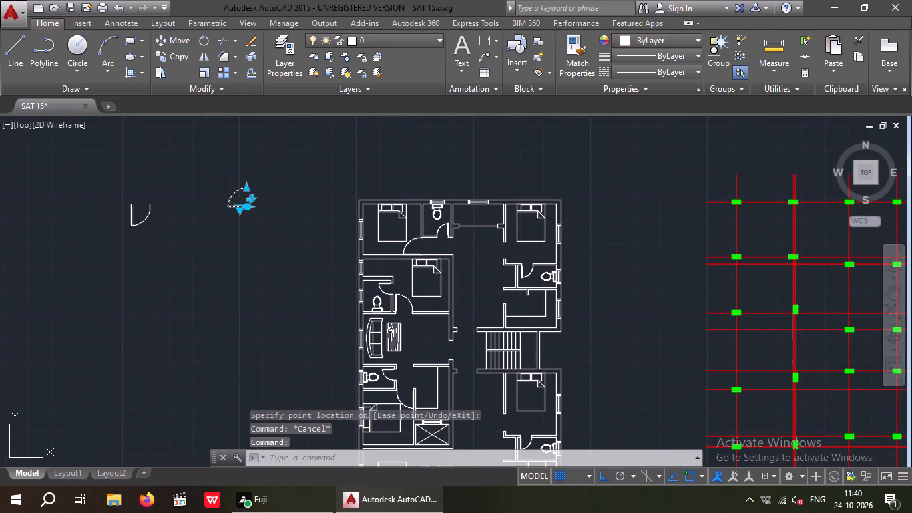
scroll(230, 198, up, 4)
click(370, 194)
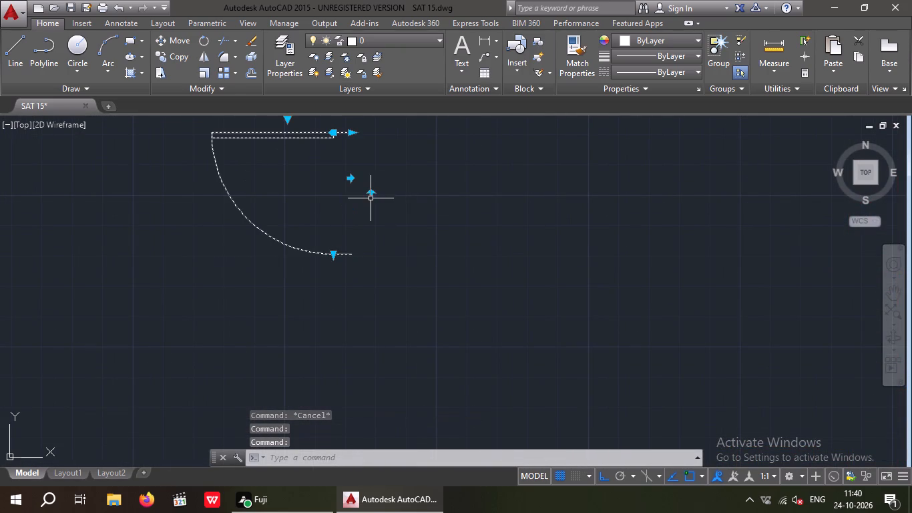
click(373, 194)
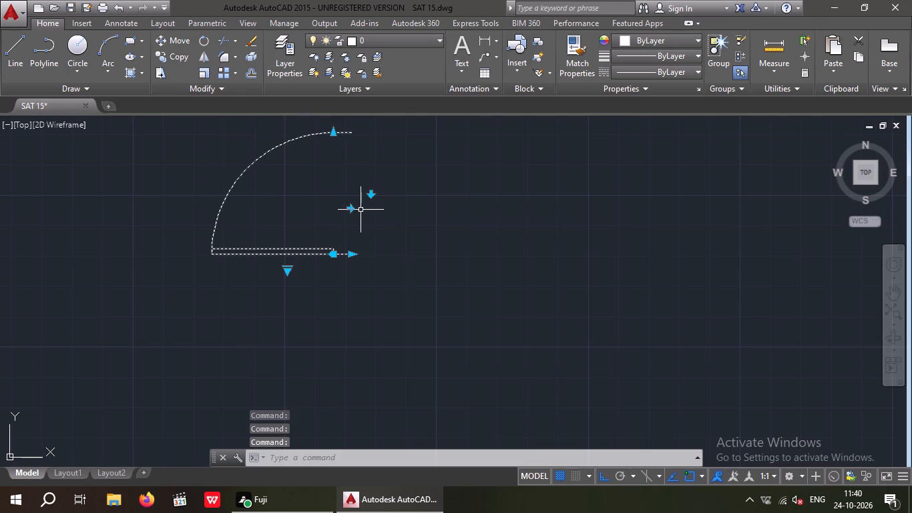
scroll(362, 210, down, 3)
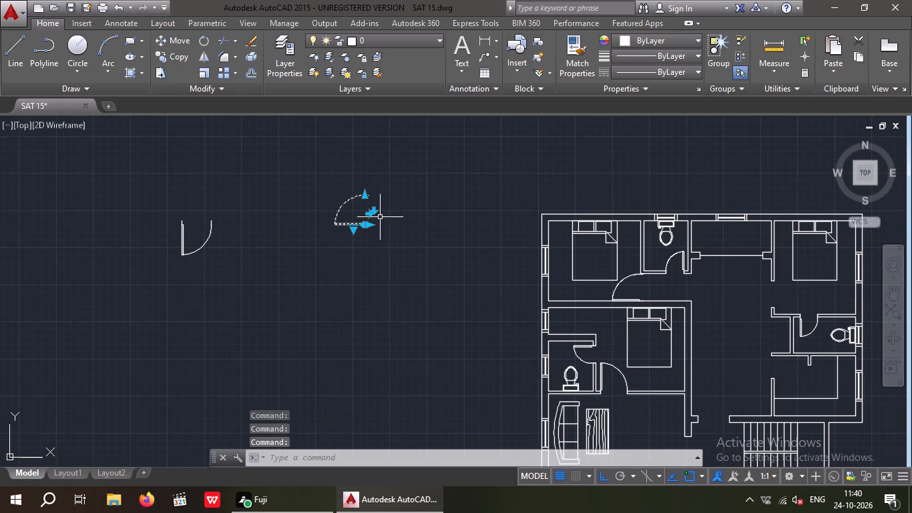
scroll(366, 213, up, 2)
click(367, 215)
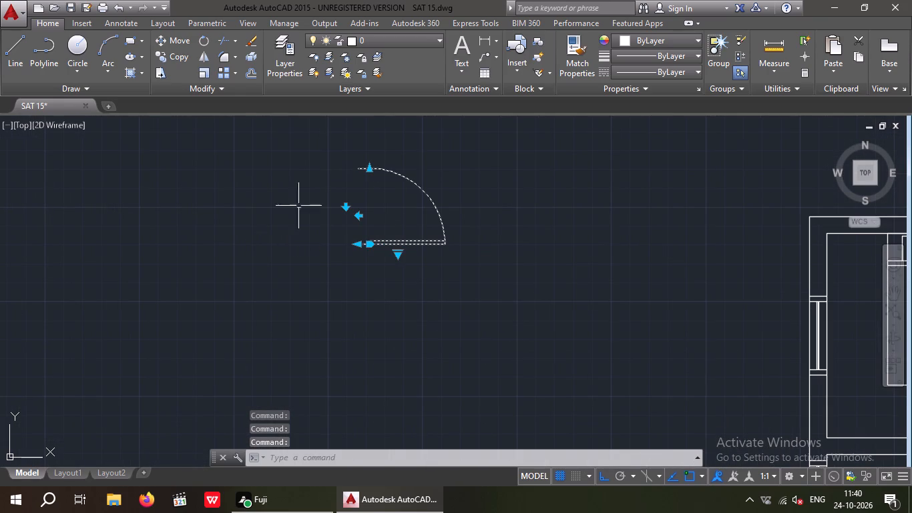
Copy the east-opening spare door to the south jamb of the northeast bedroom doorway, with Ortho off.
click(168, 55)
scroll(349, 238, up, 3)
click(382, 257)
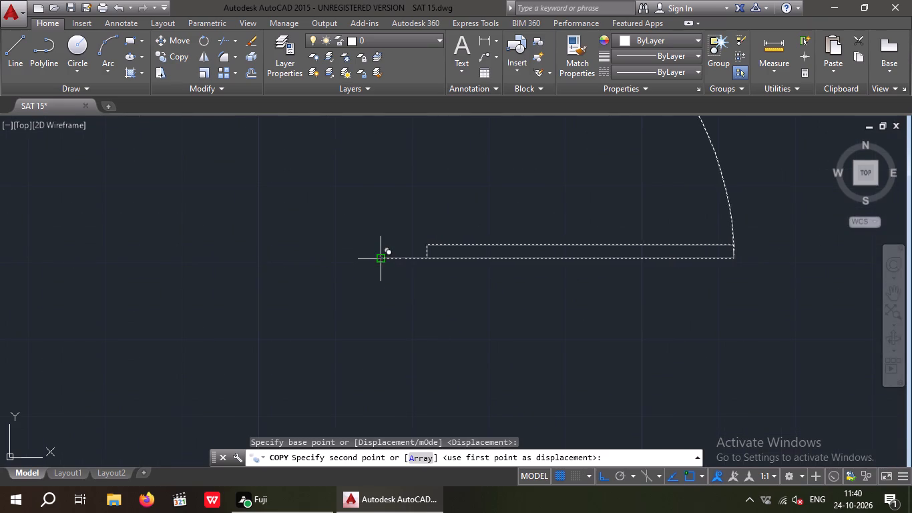
scroll(382, 230, down, 5)
middle_drag(448, 277, 90, 145)
middle_drag(639, 220, 447, 248)
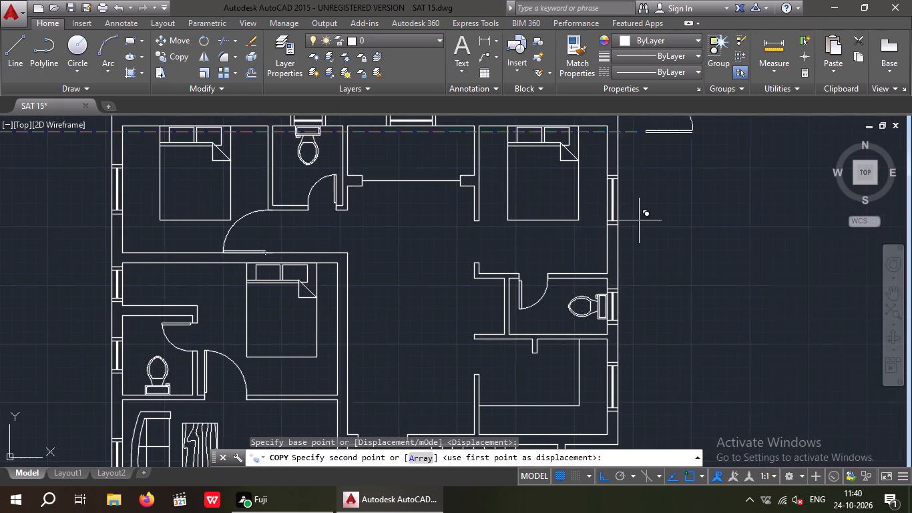
scroll(501, 252, up, 2)
drag(602, 478, 578, 443)
scroll(441, 249, up, 3)
click(398, 369)
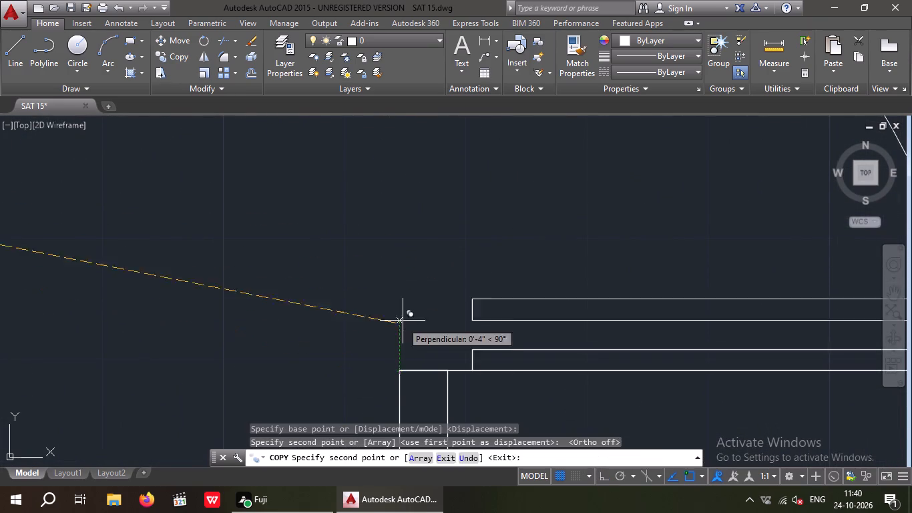
key(Escape)
Resize the northeast bedroom door so that its free end meets the north jamb.
scroll(411, 293, down, 4)
scroll(448, 237, up, 2)
drag(443, 191, 425, 269)
click(422, 274)
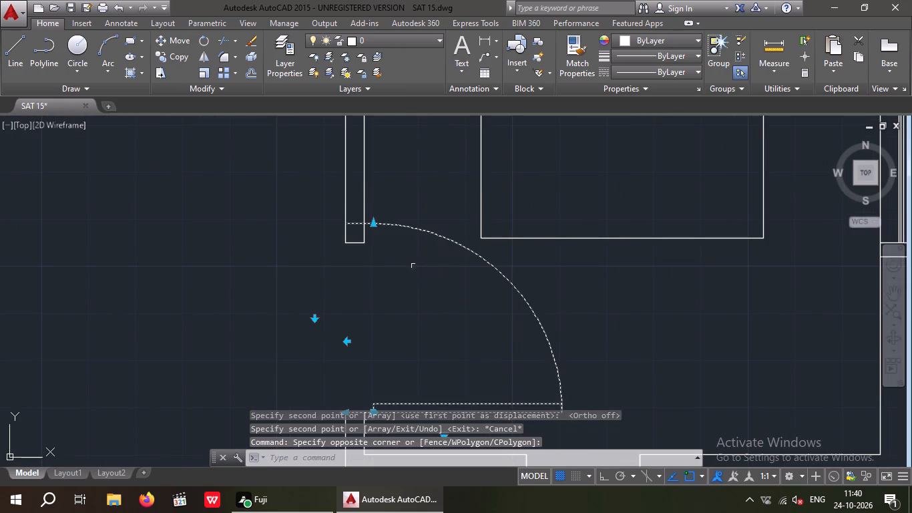
scroll(374, 223, up, 4)
click(362, 223)
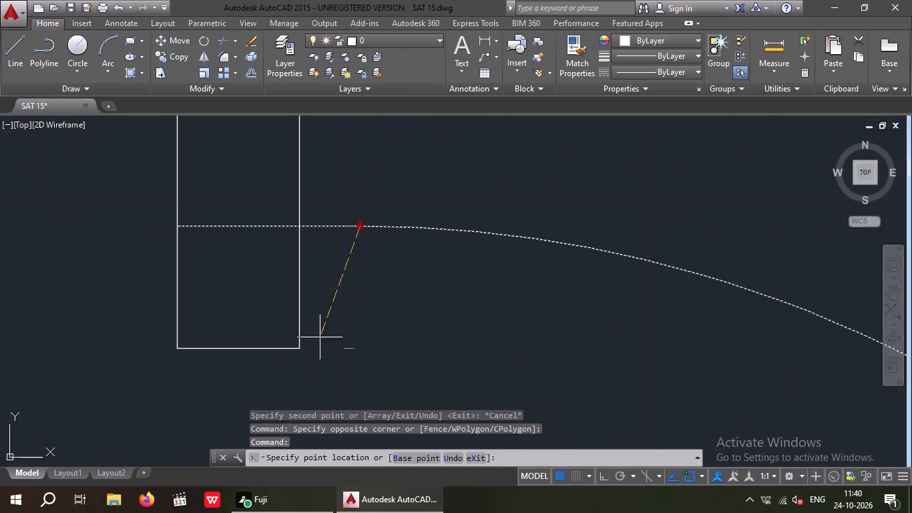
click(309, 344)
key(Escape)
Look over the floor plan from north to south for doorways that still need a door.
scroll(387, 236, down, 7)
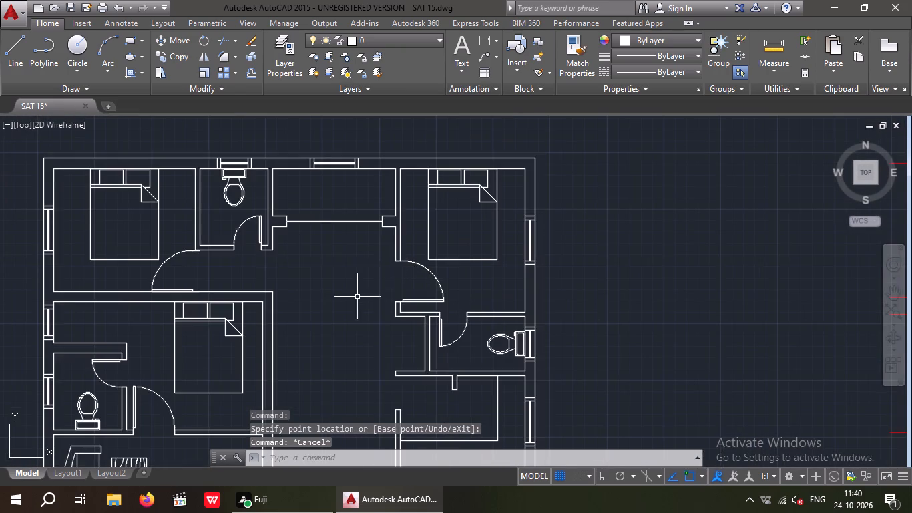
middle_drag(361, 295, 447, 244)
middle_drag(395, 281, 405, 254)
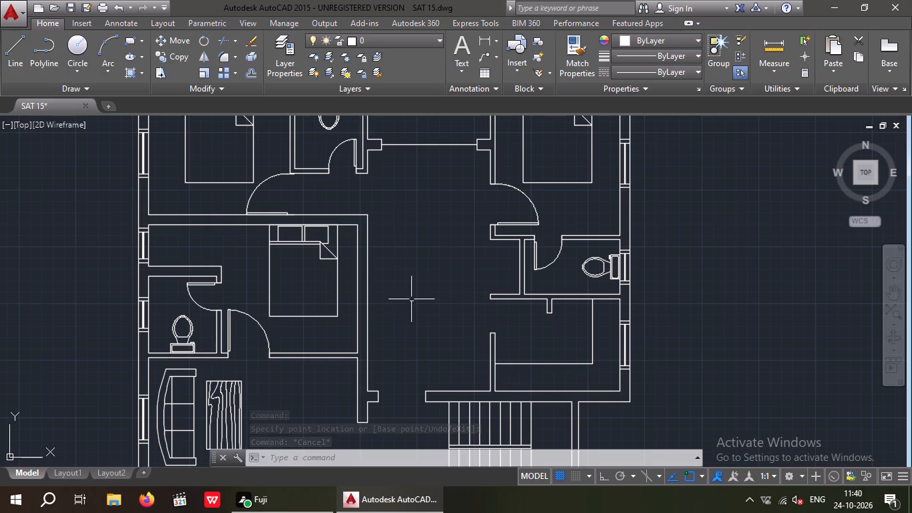
middle_drag(396, 294, 395, 230)
scroll(395, 244, down, 1)
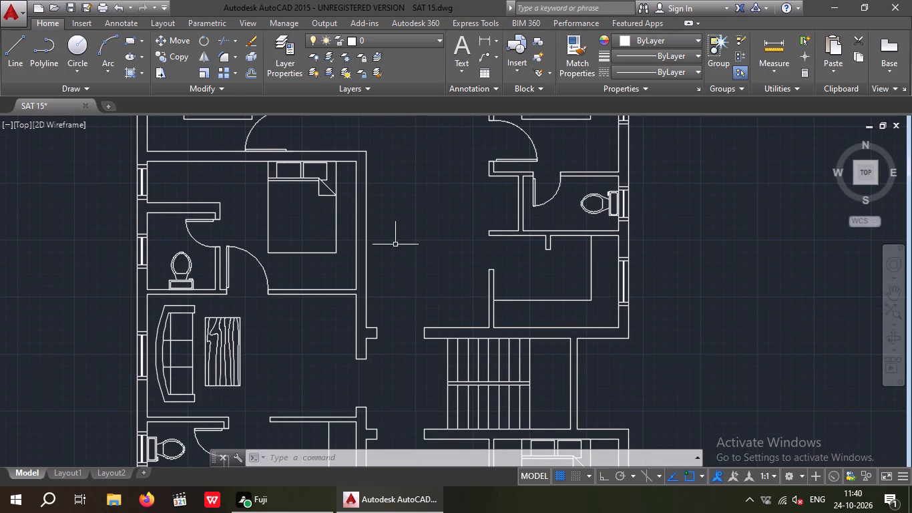
middle_drag(397, 250, 393, 187)
middle_drag(367, 261, 367, 265)
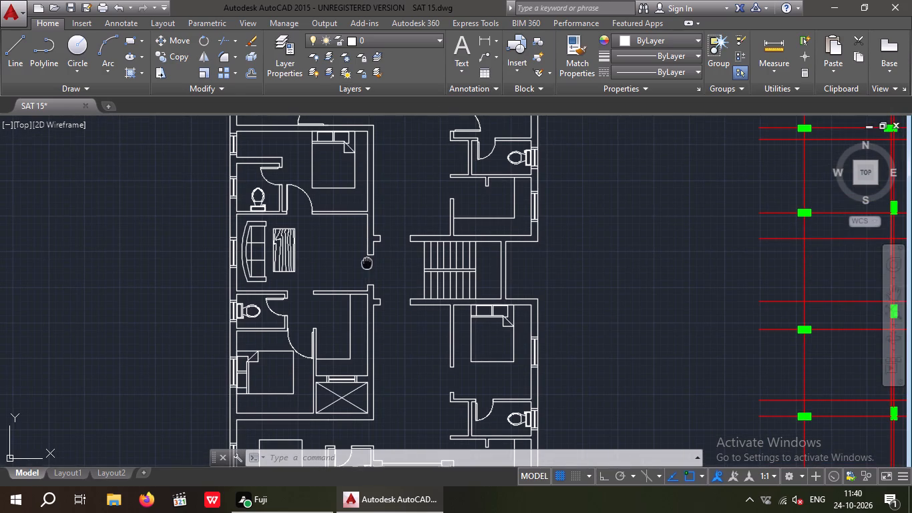
middle_drag(367, 265, 367, 277)
middle_drag(306, 313, 313, 280)
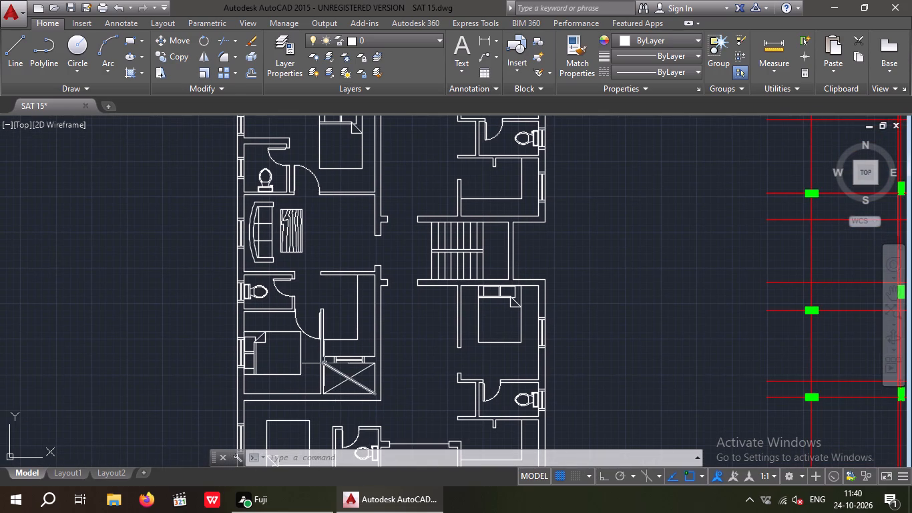
middle_drag(364, 323, 341, 383)
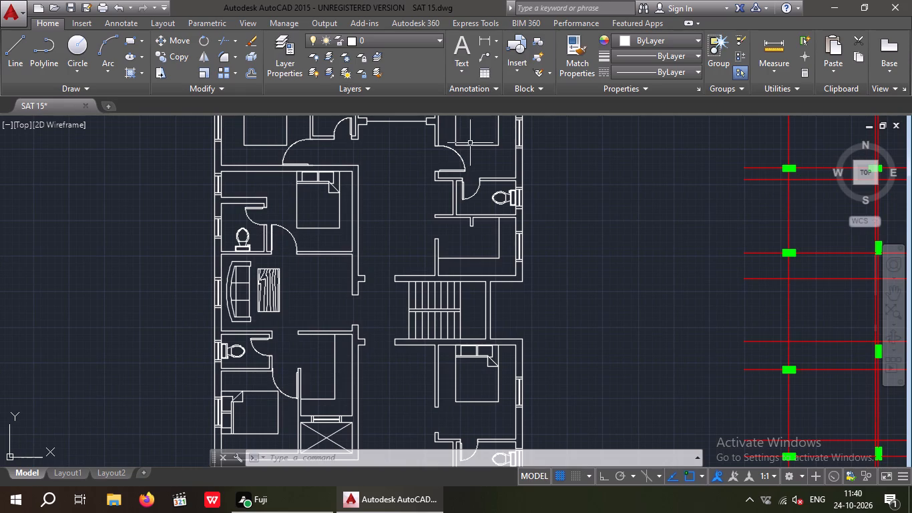
middle_drag(441, 301, 431, 174)
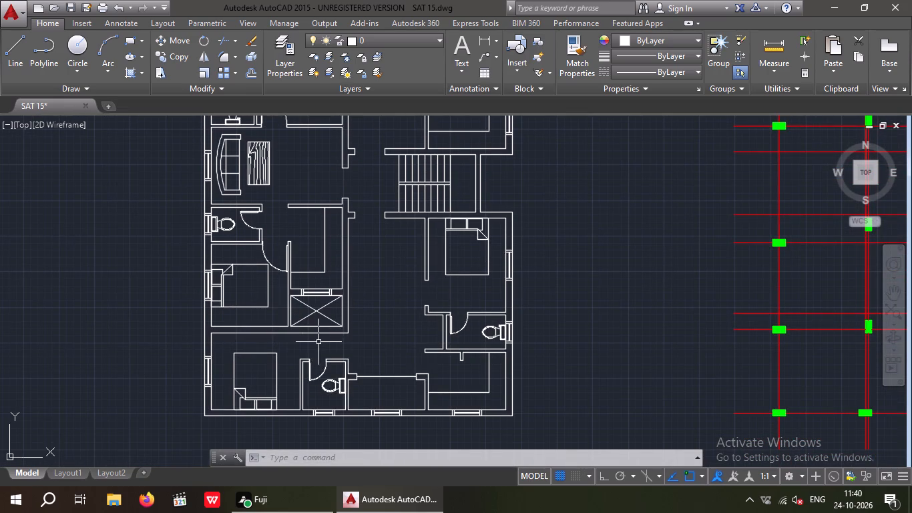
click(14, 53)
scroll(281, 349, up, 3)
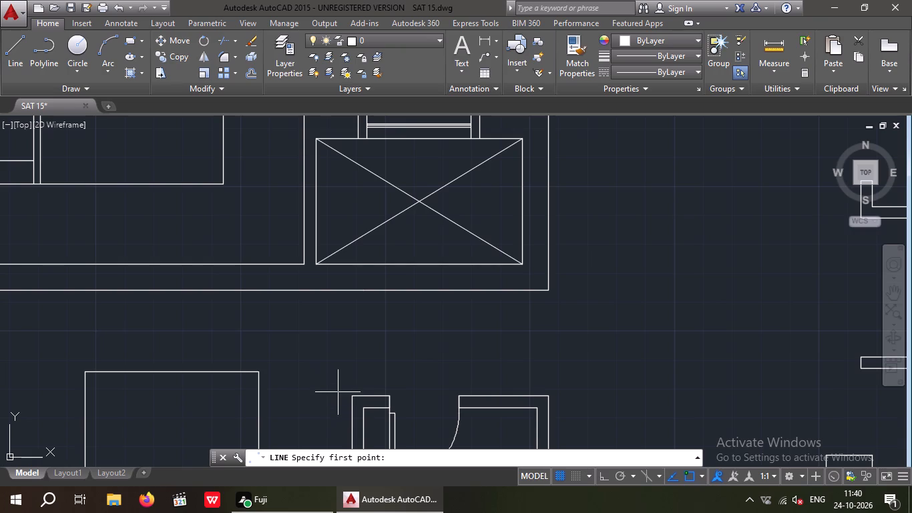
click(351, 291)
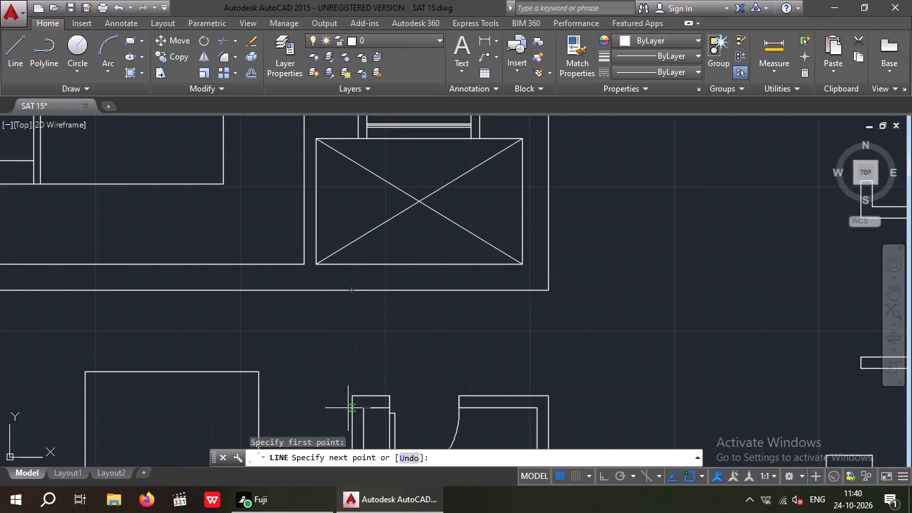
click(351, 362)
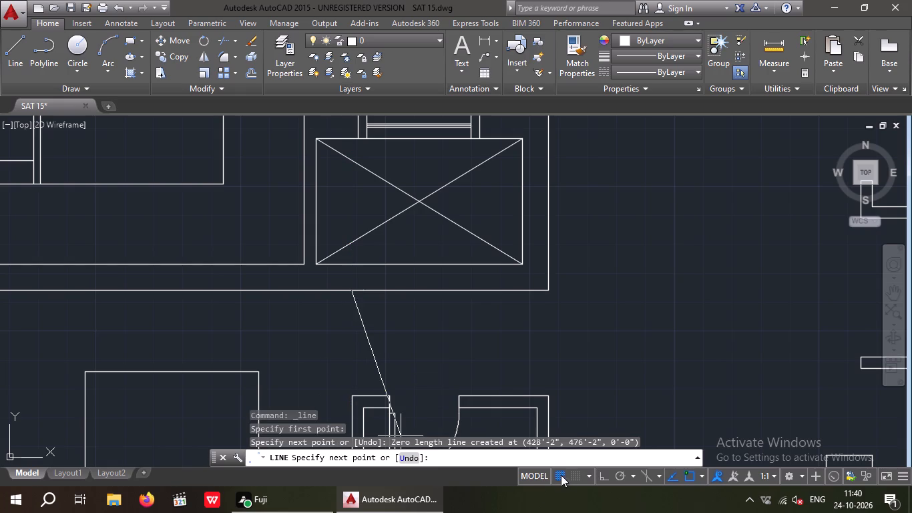
With Ortho on, draw a vertical guide line from the southwest bedroom's north wall down toward the bathroom's northwest corner.
drag(606, 475, 586, 470)
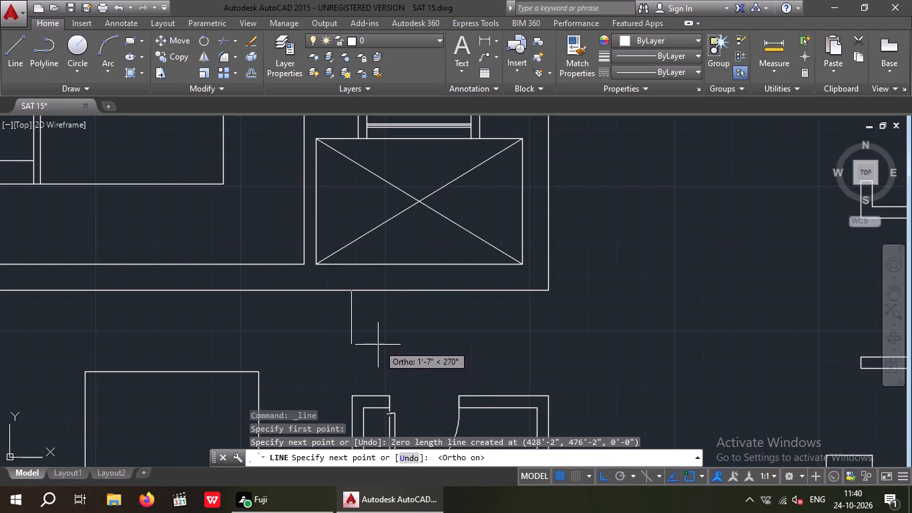
key(Escape)
key(space)
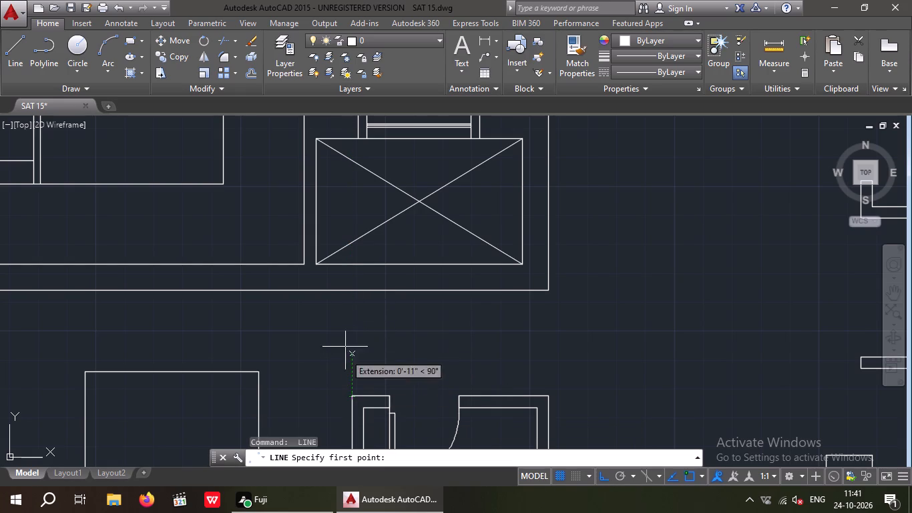
click(354, 291)
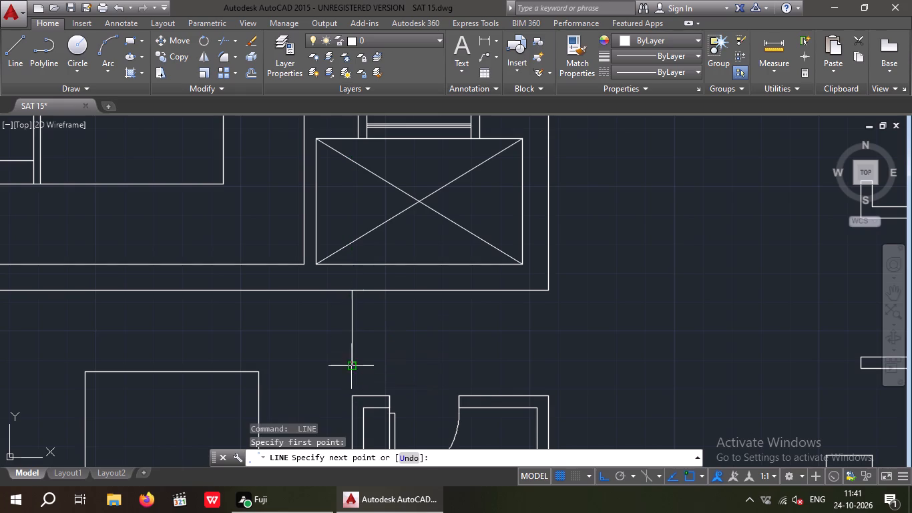
click(351, 366)
key(Escape)
Flip the nearer spare door west of the floor plan so that it opens to the west with its hinge on the north.
scroll(446, 327, down, 2)
middle_drag(485, 332, 383, 302)
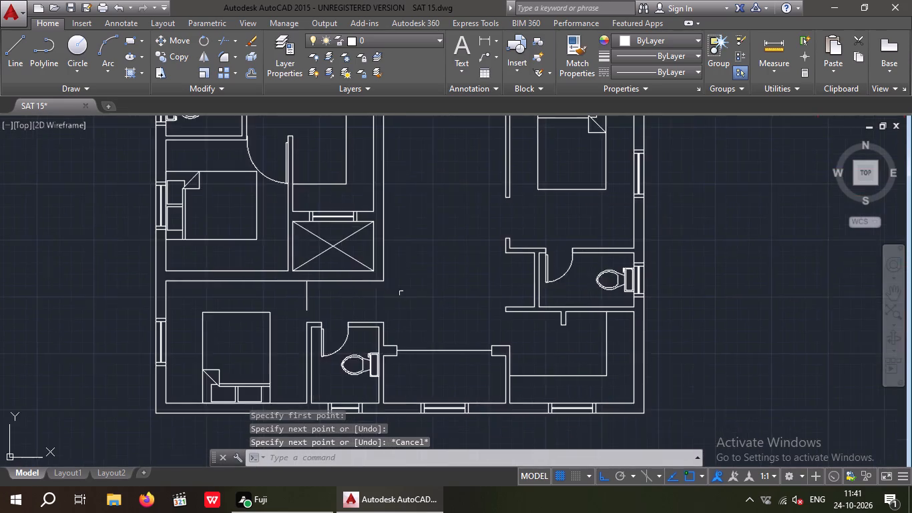
scroll(402, 293, down, 3)
middle_drag(405, 306, 423, 360)
click(303, 204)
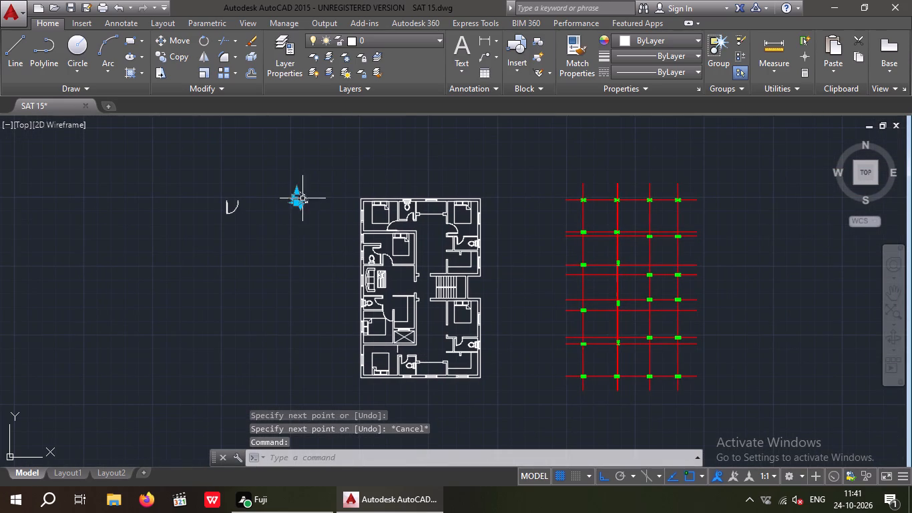
scroll(290, 192, up, 3)
click(296, 210)
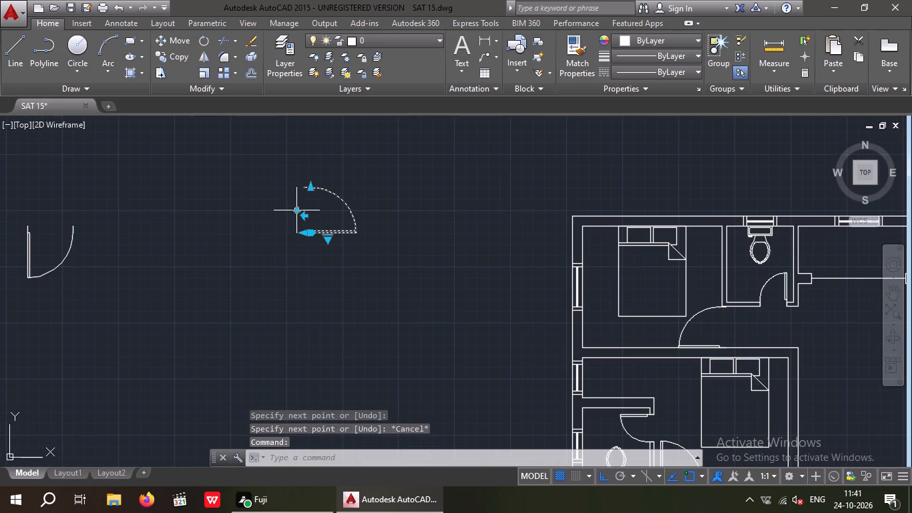
click(308, 204)
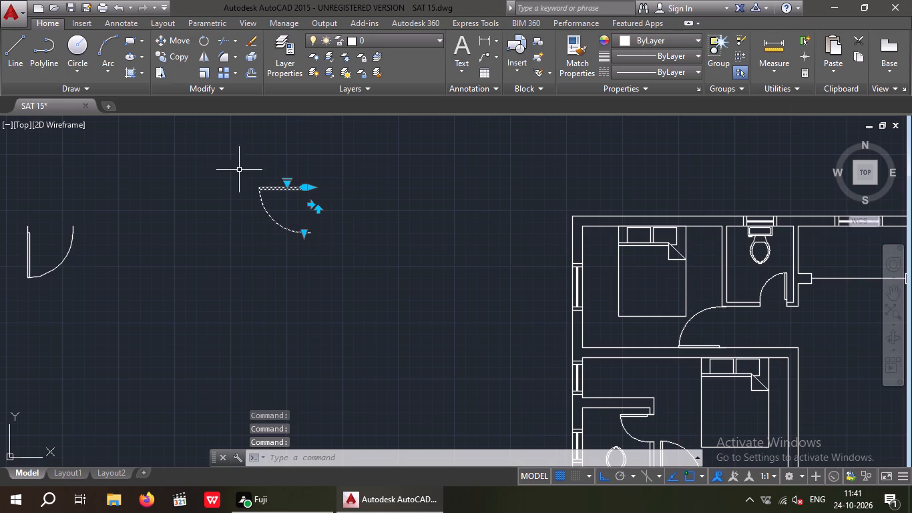
Copy the west-opening spare door to the top of the guide line in the southwest bedroom doorway, with Ortho off.
click(185, 57)
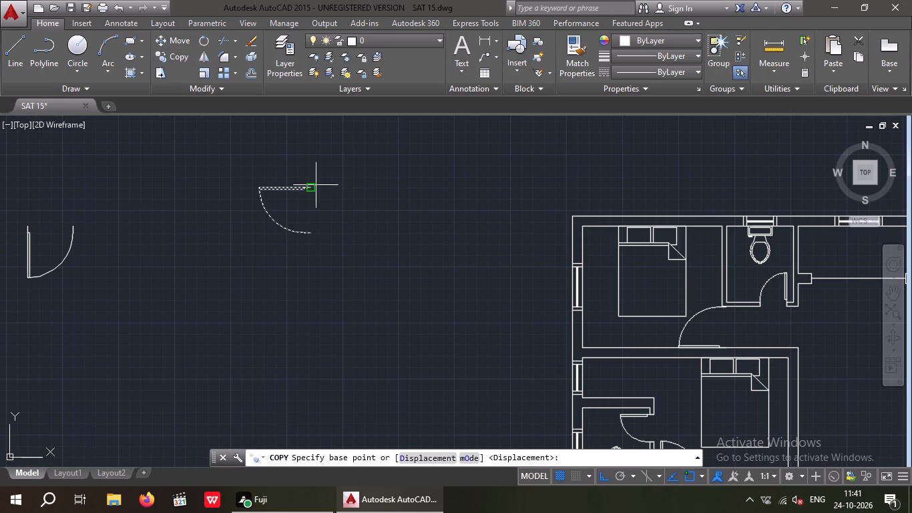
drag(310, 188, 318, 192)
scroll(381, 172, down, 2)
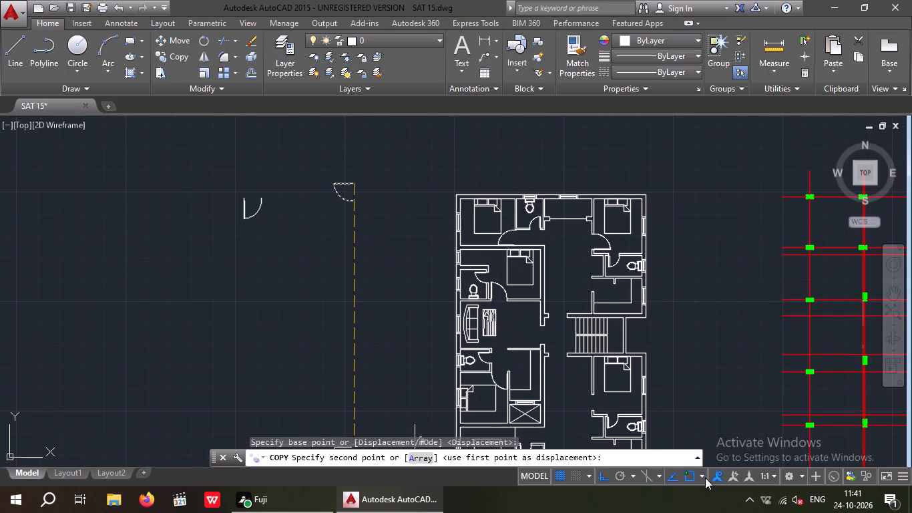
drag(606, 478, 599, 473)
middle_drag(493, 412, 477, 321)
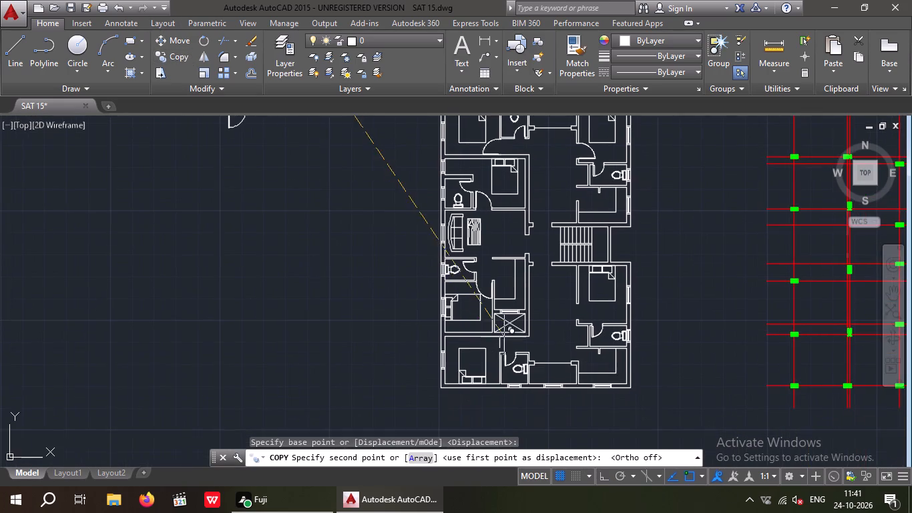
scroll(499, 337, up, 6)
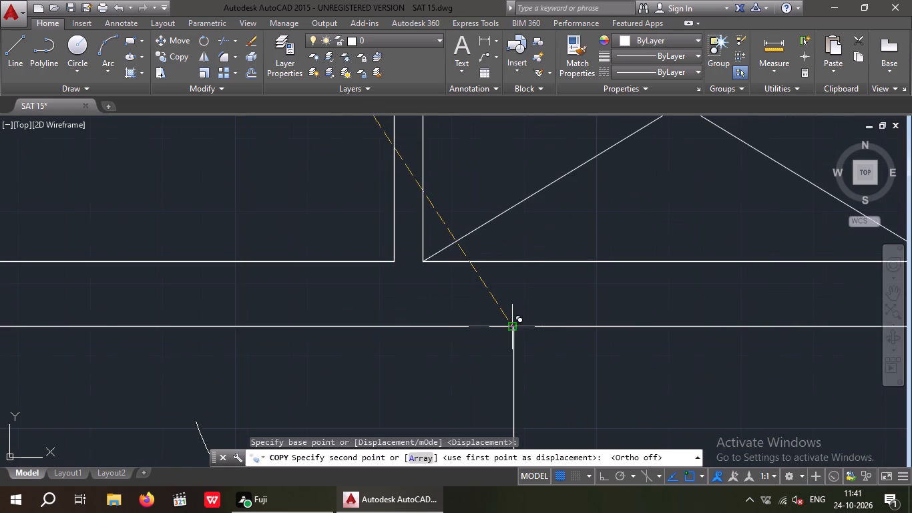
click(510, 329)
key(Escape)
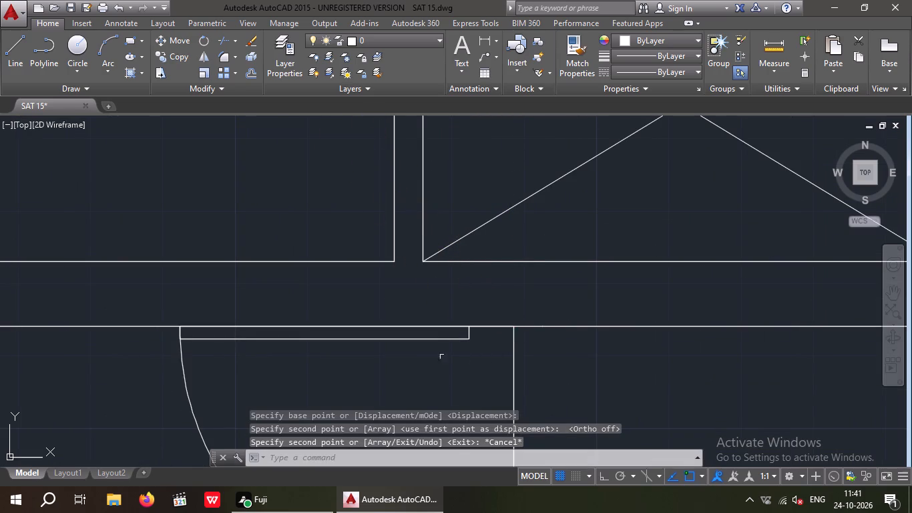
Erase the vertical guide line in the southwest bedroom doorway.
scroll(443, 261, down, 3)
scroll(467, 318, up, 2)
drag(484, 267, 441, 301)
click(415, 327)
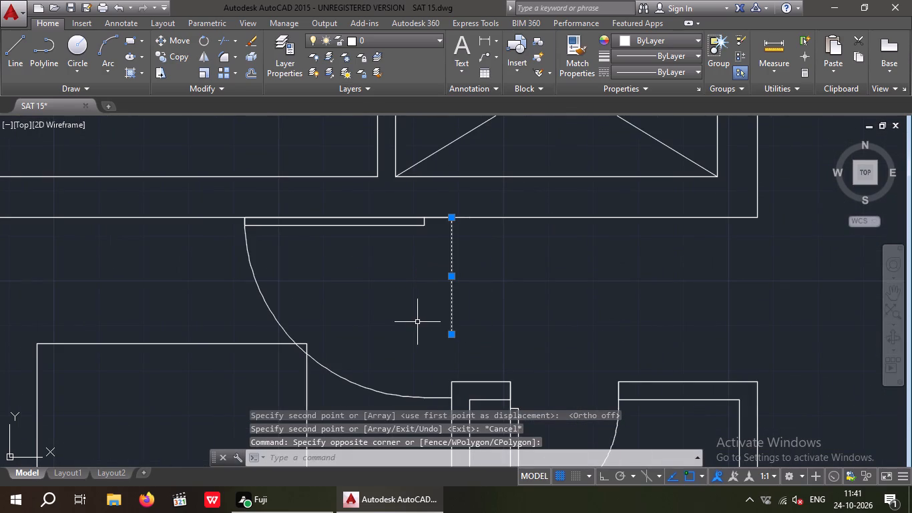
key(Delete)
Resize the southwest bedroom door so that its free end meets the bathroom's northwest wall corner.
drag(385, 409, 381, 394)
click(375, 368)
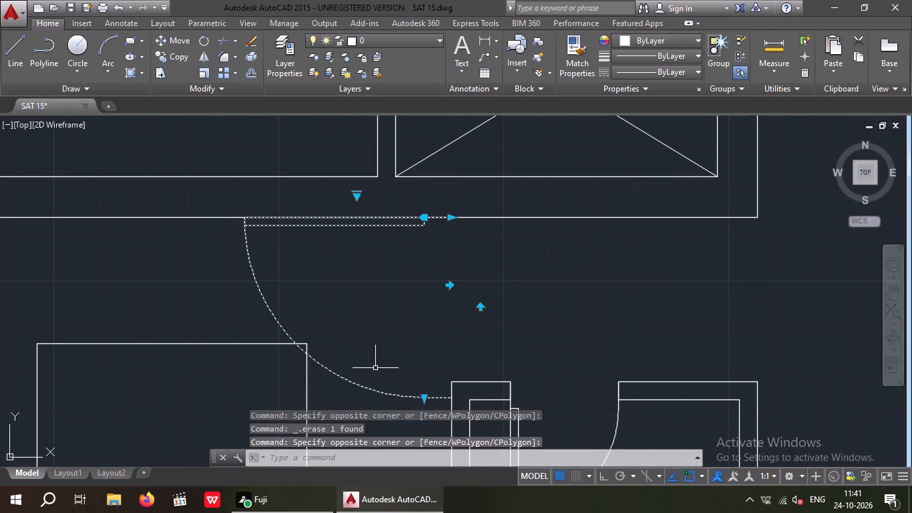
scroll(436, 395, up, 2)
click(402, 403)
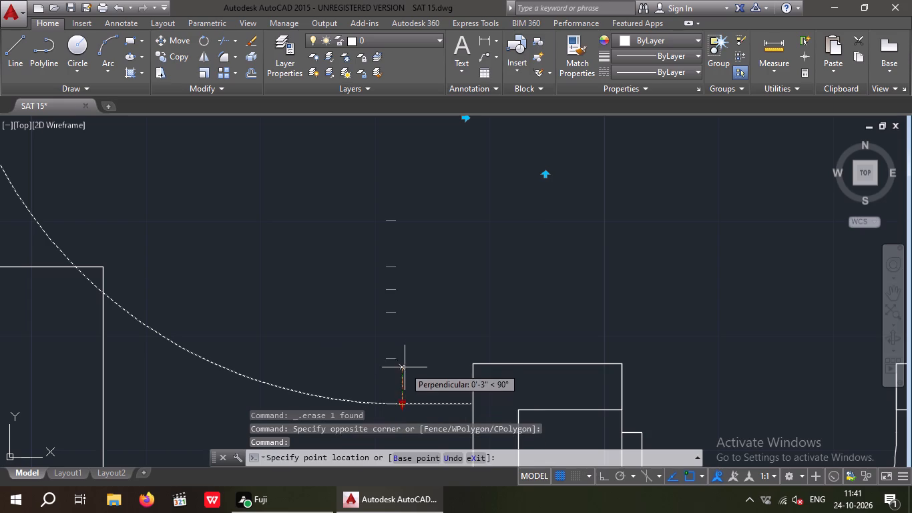
click(405, 360)
scroll(409, 289, down, 3)
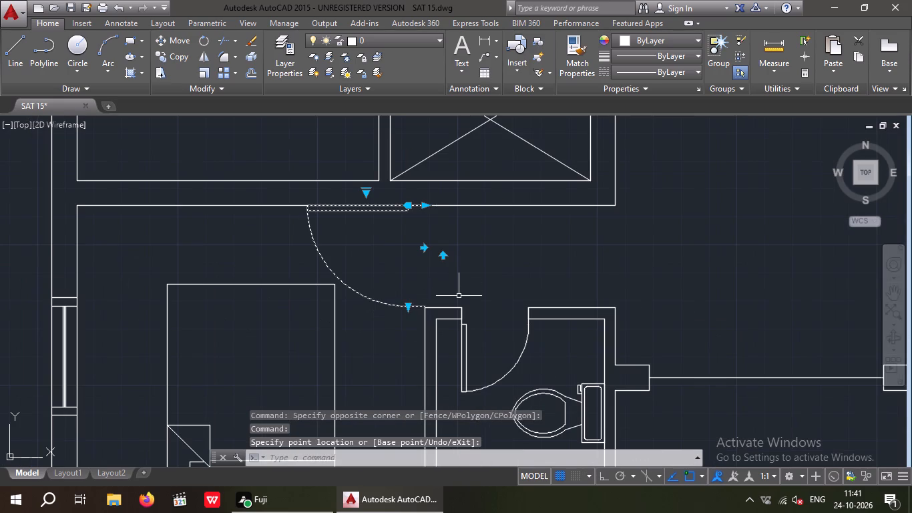
key(Escape)
key(Escape)
Flip the west-opening spare door beside the floor plan so that it opens to the east with its hinge on the south.
scroll(469, 219, down, 1)
middle_drag(465, 220, 411, 249)
scroll(414, 245, down, 2)
middle_drag(465, 265, 364, 279)
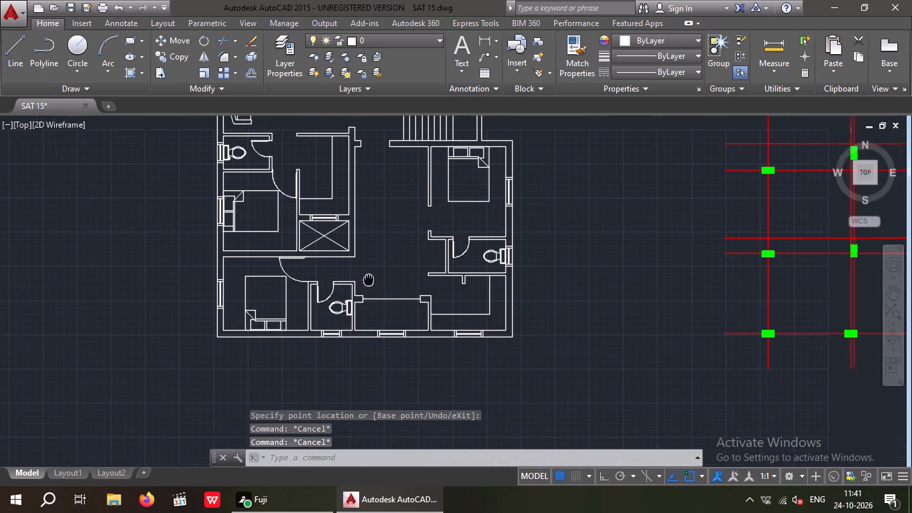
middle_drag(364, 279, 357, 281)
middle_drag(367, 279, 367, 309)
scroll(375, 290, down, 1)
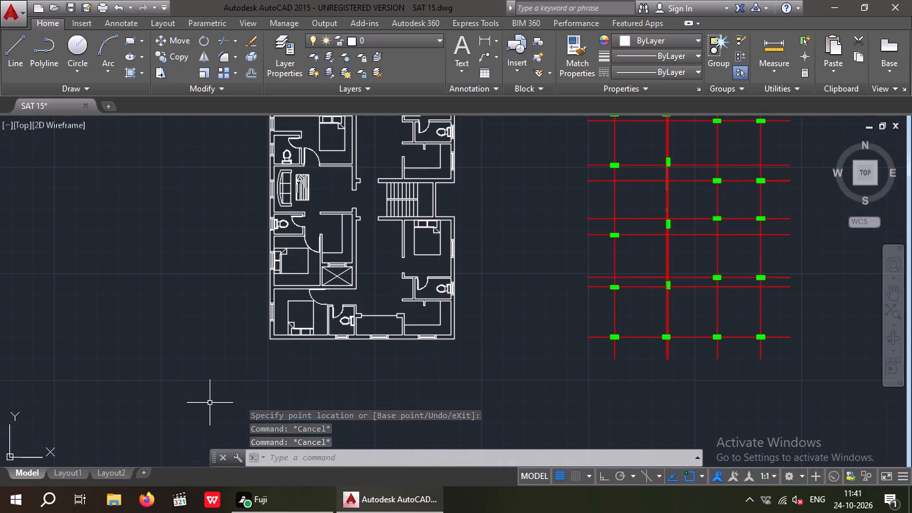
middle_drag(282, 248, 292, 342)
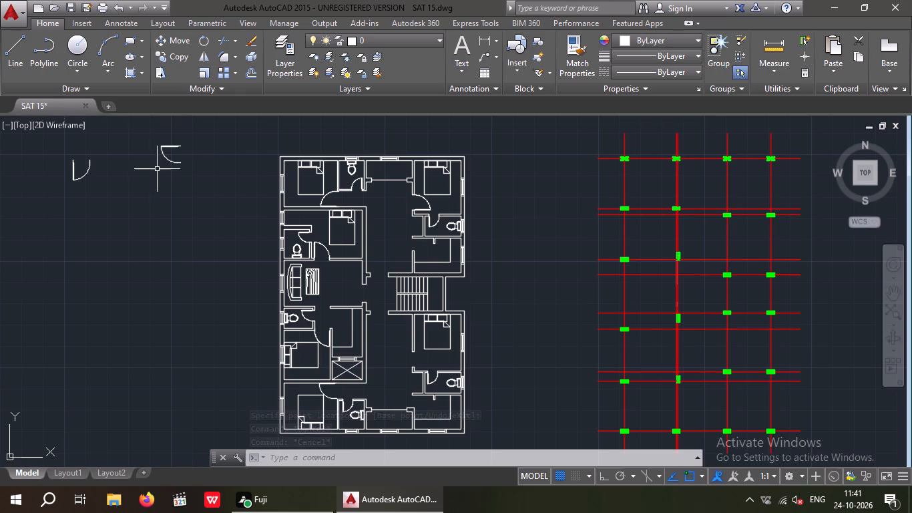
click(162, 147)
scroll(174, 150, up, 1)
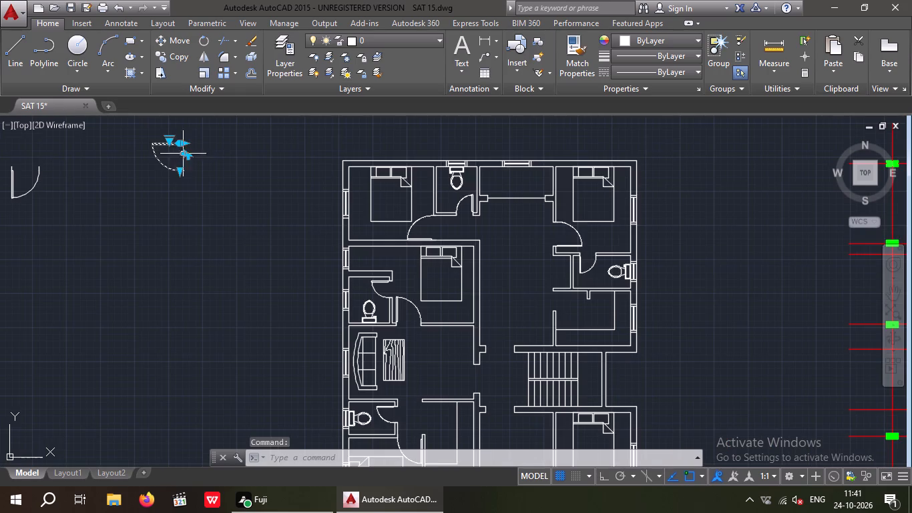
scroll(185, 154, up, 2)
click(178, 152)
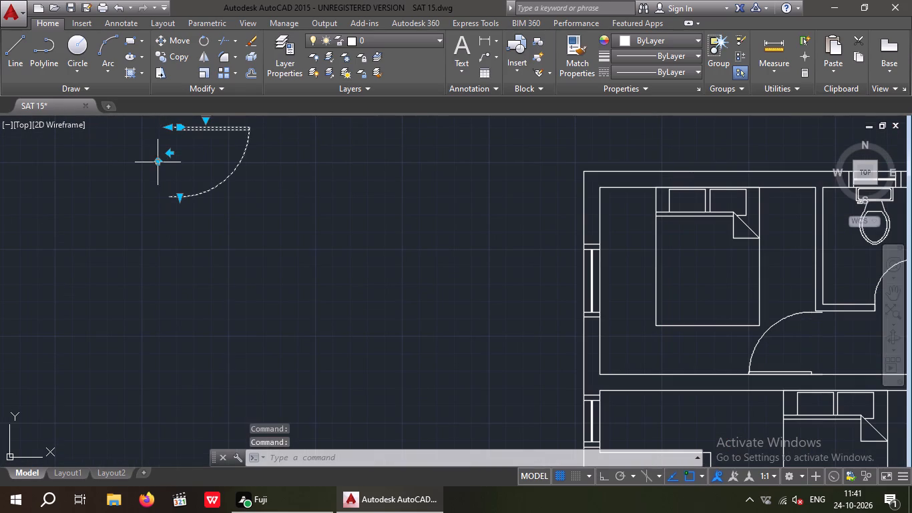
click(156, 160)
Move the east-opening spare door to the south jamb of the doorway of the east bedroom south of the stairs.
click(172, 41)
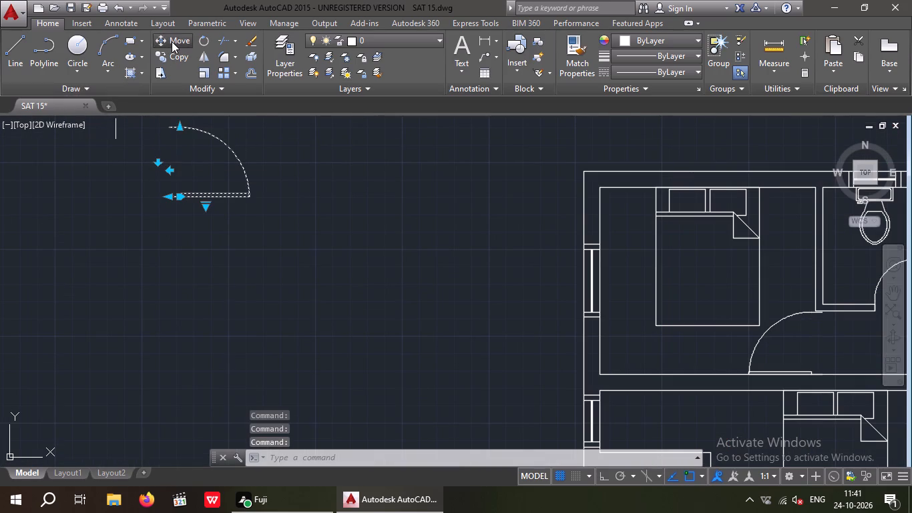
scroll(163, 198, up, 3)
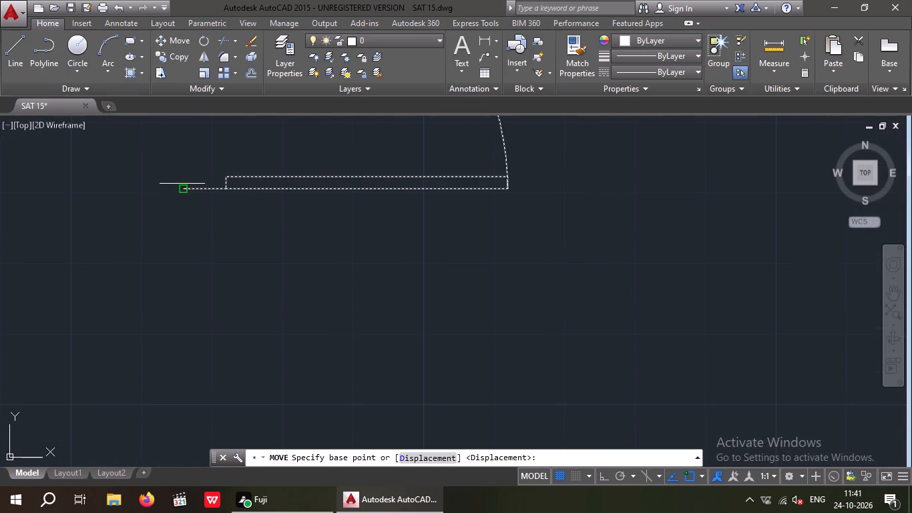
click(182, 183)
scroll(183, 168, down, 5)
middle_drag(198, 222, 153, 187)
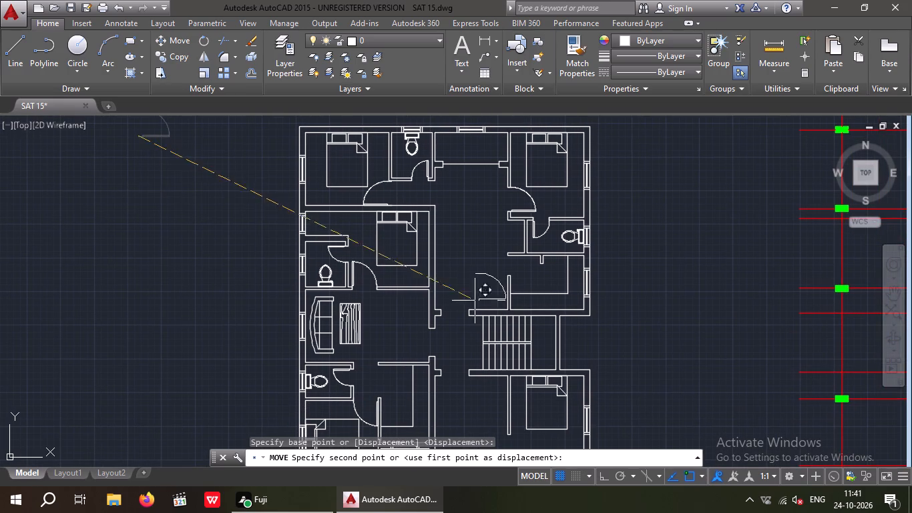
middle_drag(511, 325, 425, 213)
scroll(415, 353, up, 4)
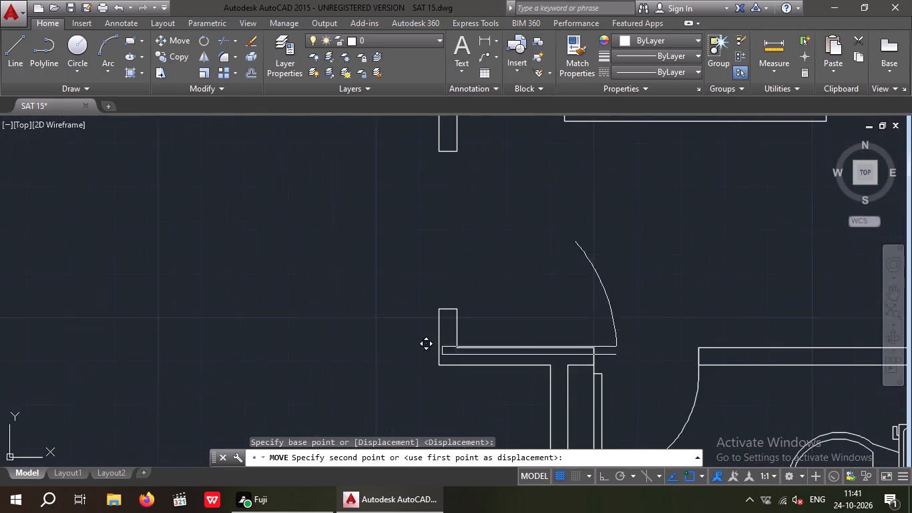
scroll(447, 308, up, 2)
click(423, 315)
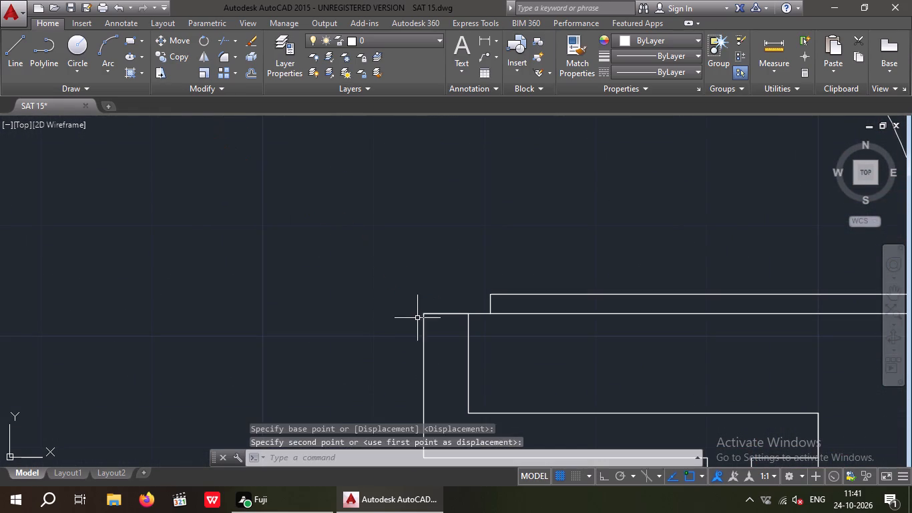
key(Escape)
Resize the door of the east bedroom south of the stairs so that its free end meets the north jamb.
scroll(414, 295, down, 3)
scroll(465, 224, up, 2)
drag(498, 231, 478, 216)
click(450, 149)
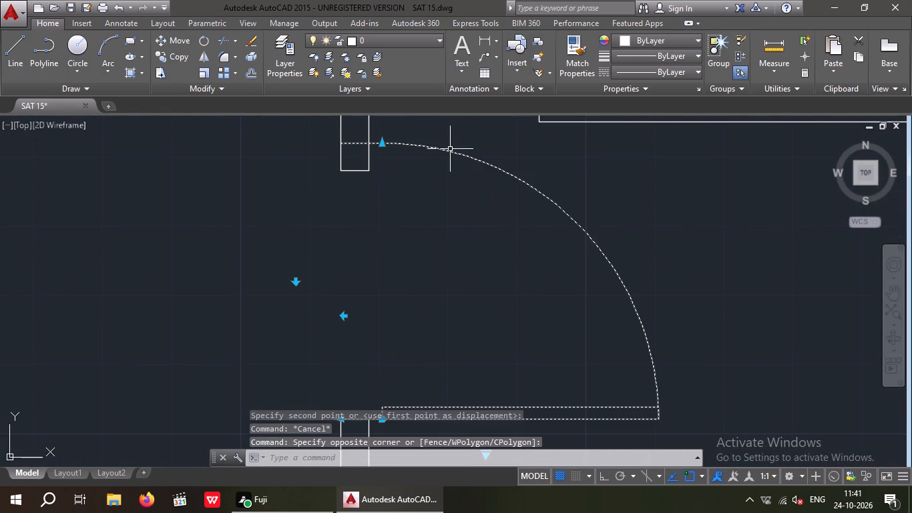
scroll(379, 133, up, 1)
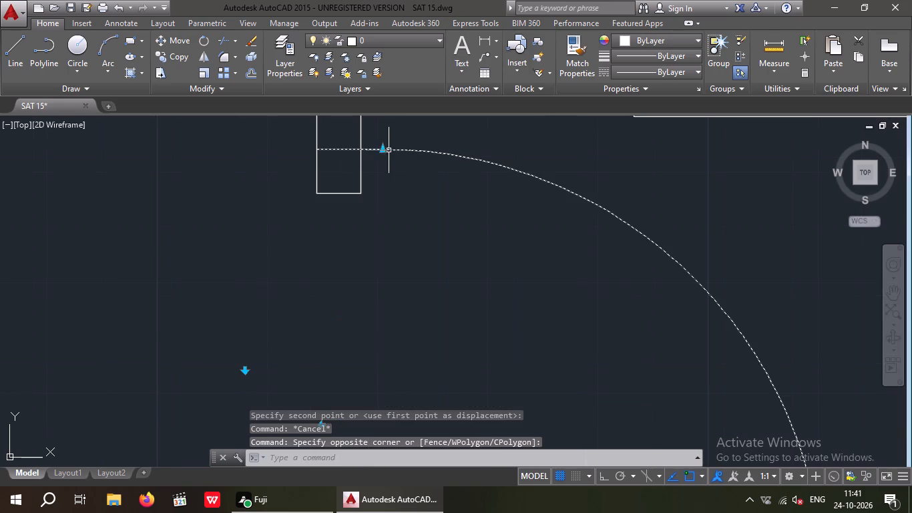
click(381, 148)
click(380, 185)
scroll(381, 188, down, 3)
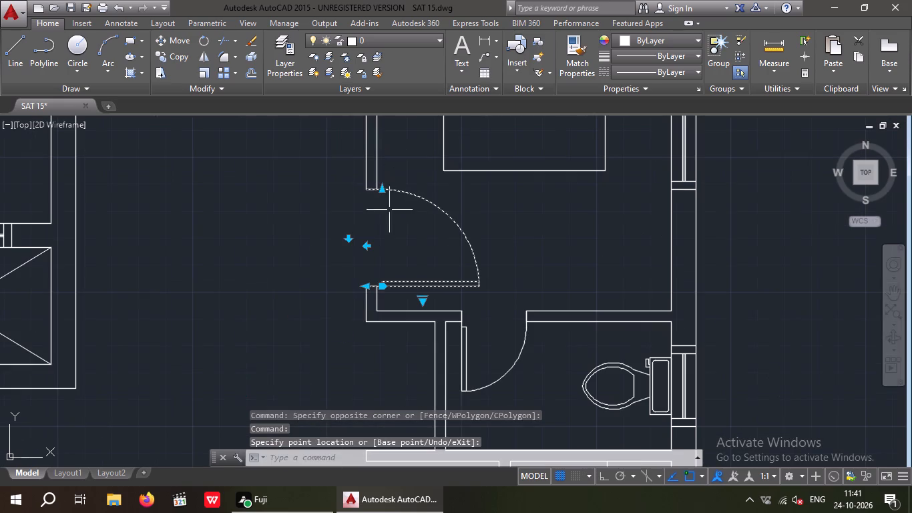
key(Escape)
key(Escape)
Save the SAT 15 drawing.
key(ctrl+s)
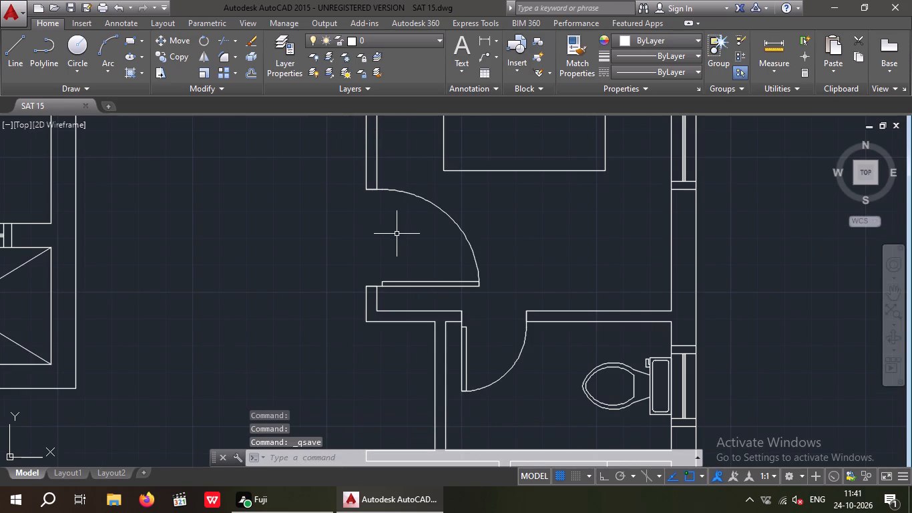
key(ctrl+s)
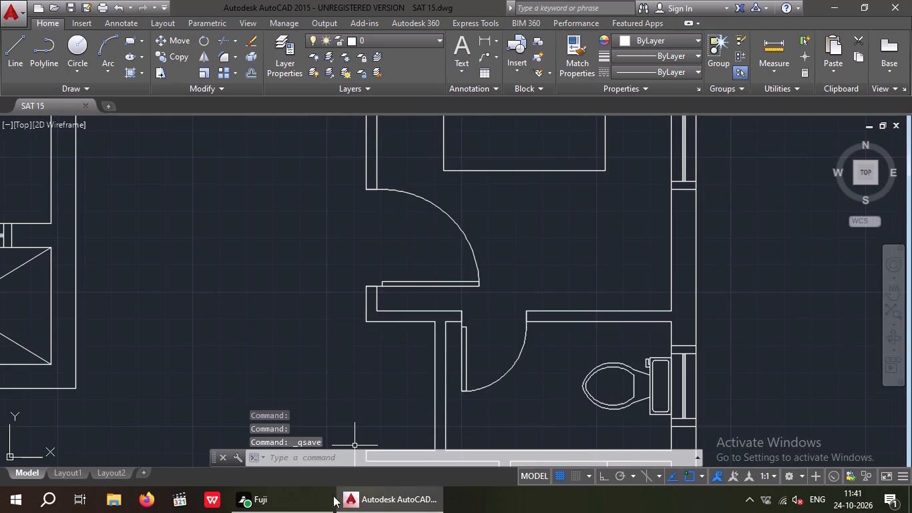
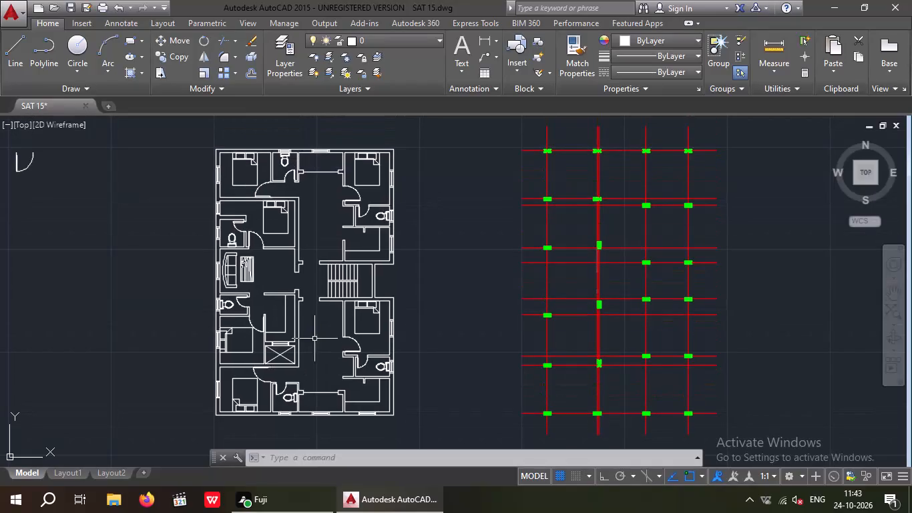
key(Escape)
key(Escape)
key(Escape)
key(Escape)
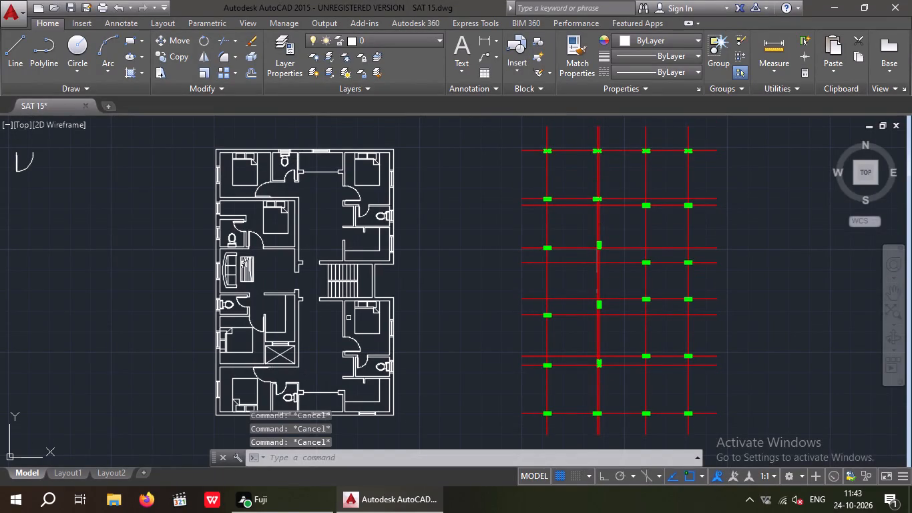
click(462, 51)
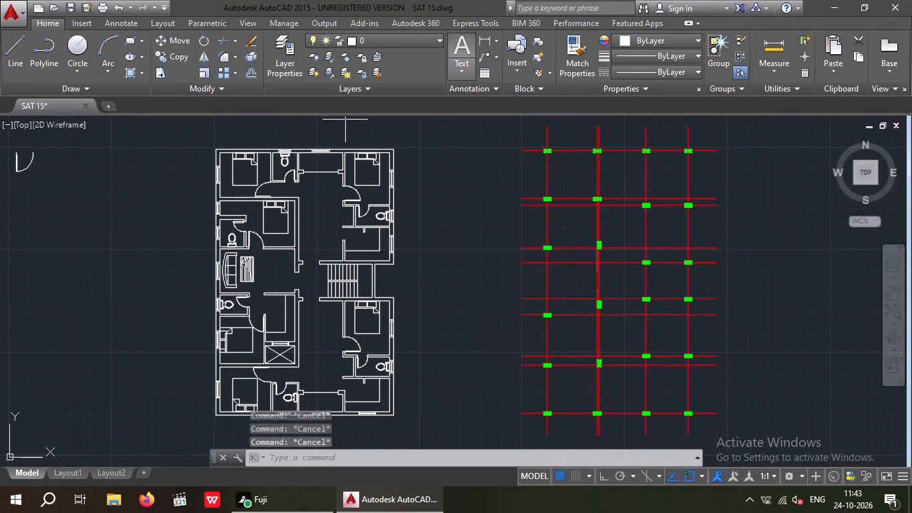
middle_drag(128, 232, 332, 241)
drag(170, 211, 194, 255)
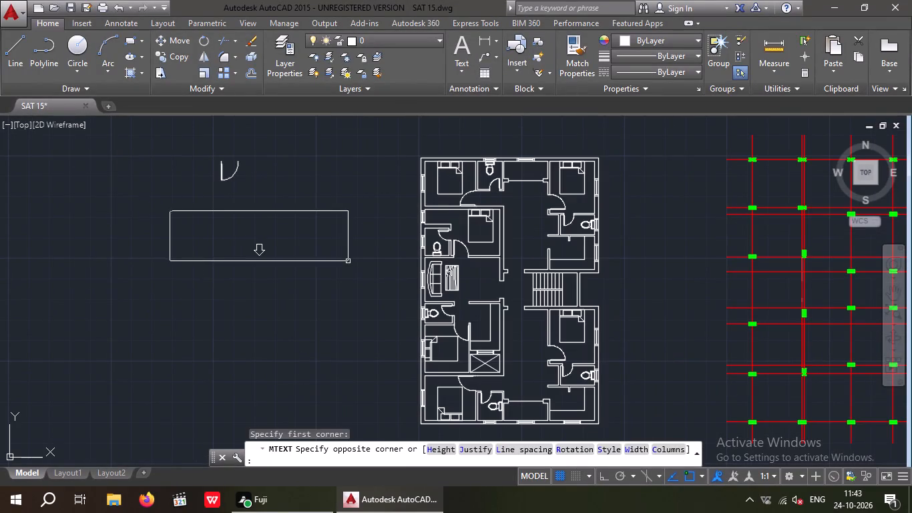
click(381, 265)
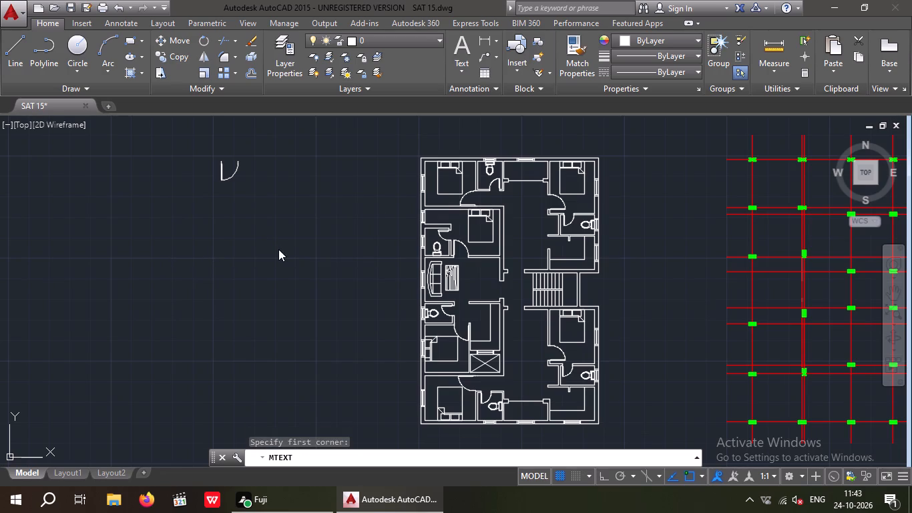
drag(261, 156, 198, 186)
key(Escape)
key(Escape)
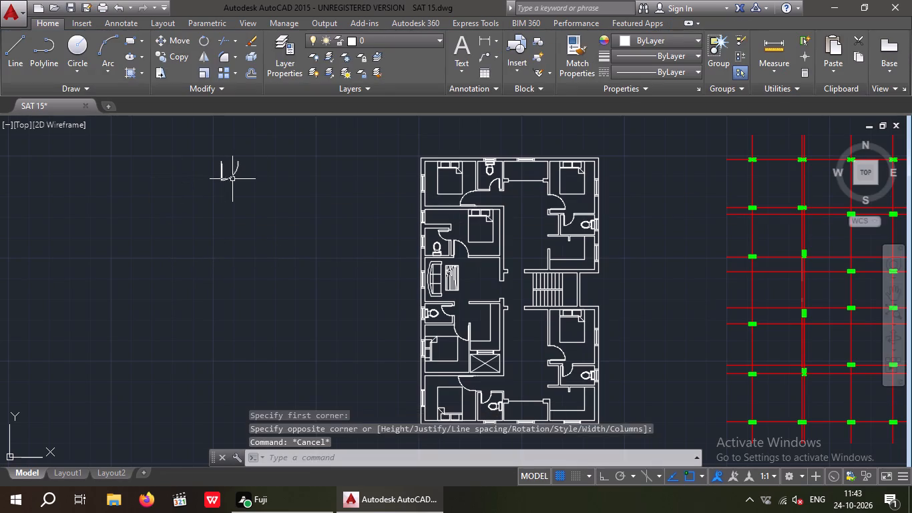
Delete the leftover spare door block in the empty area west of the floor plan.
key(Escape)
key(Escape)
key(Escape)
drag(252, 190, 204, 178)
click(198, 170)
key(Delete)
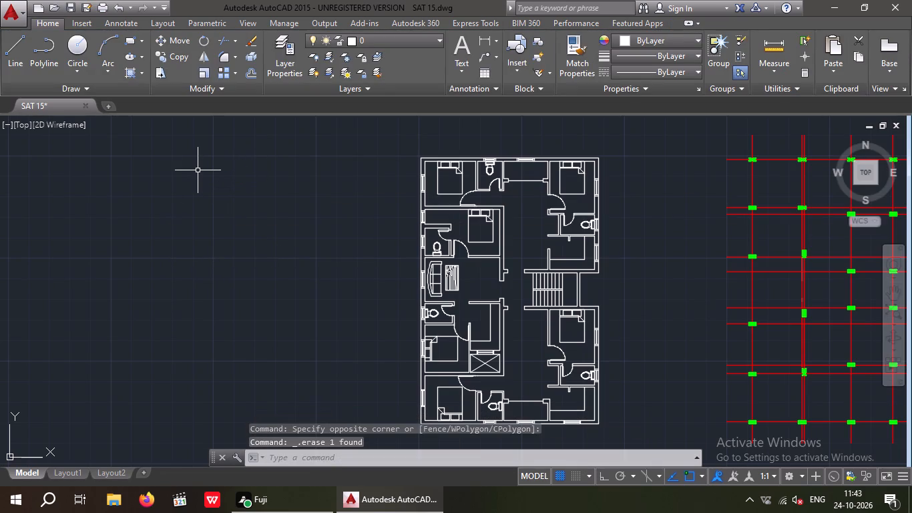
key(Escape)
key(Escape)
key(Escape)
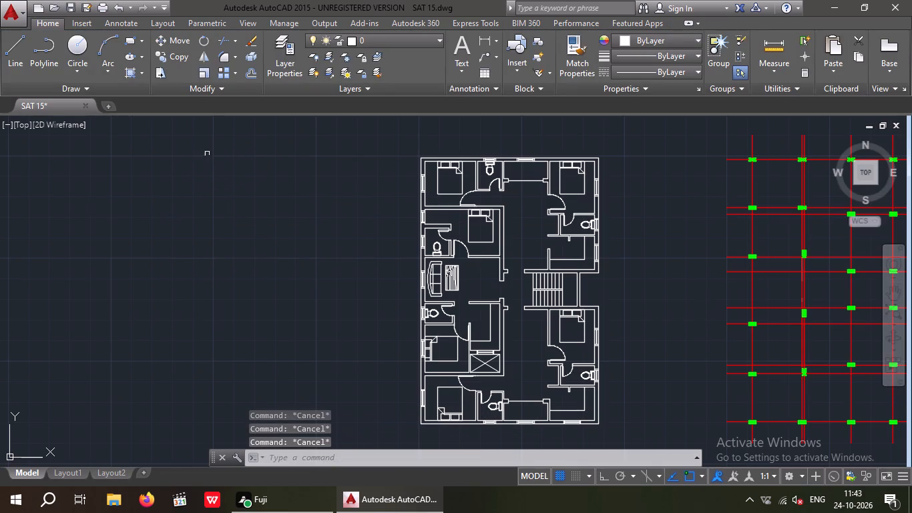
Create a multiline text "D" with a 12" text height in the empty area west of the floor plan.
click(461, 50)
drag(79, 154, 107, 179)
click(372, 244)
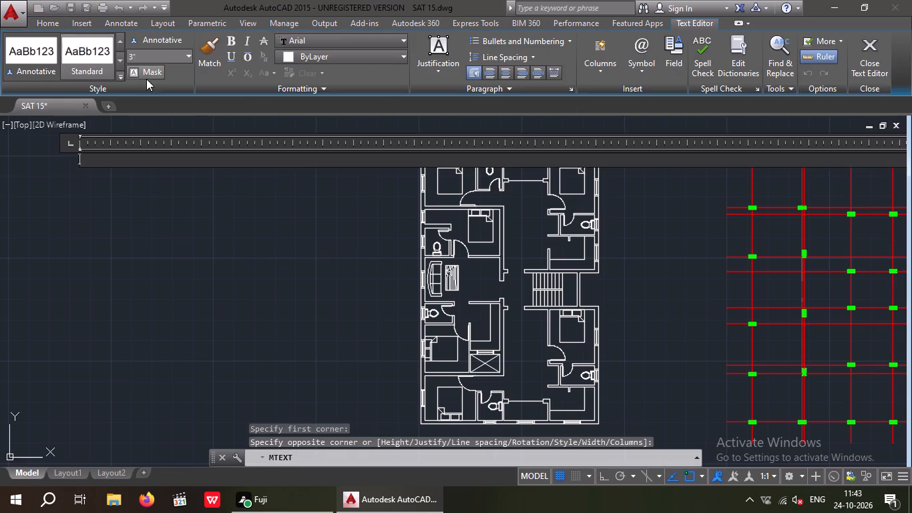
click(157, 60)
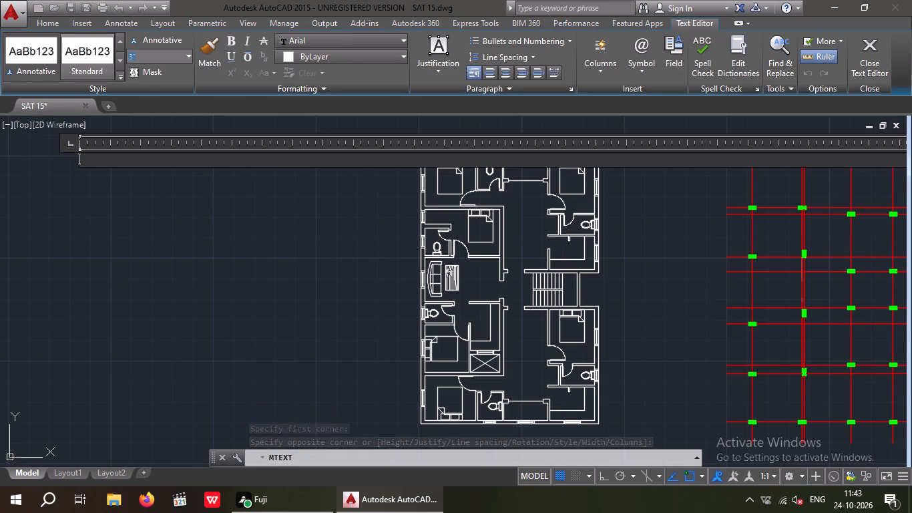
text(15)
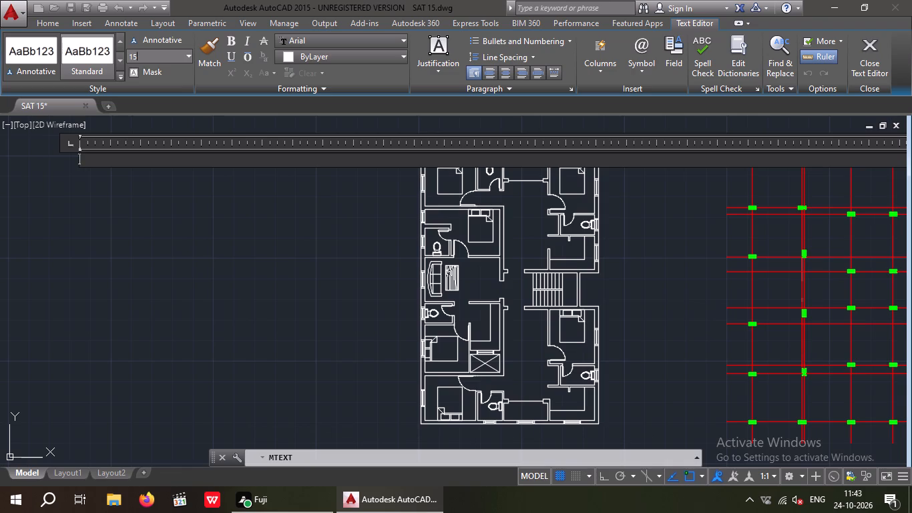
key(BackSpace)
key(2)
key(shift+quotedbl)
key(Return)
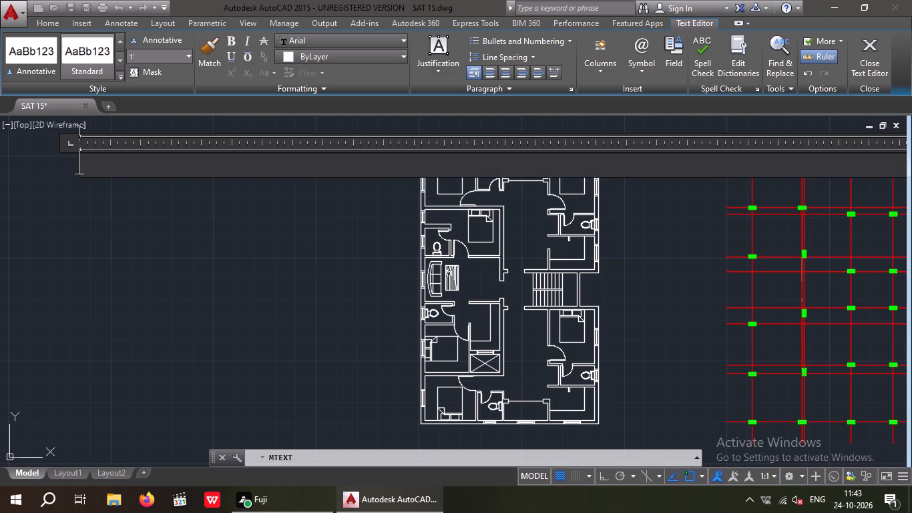
key(d)
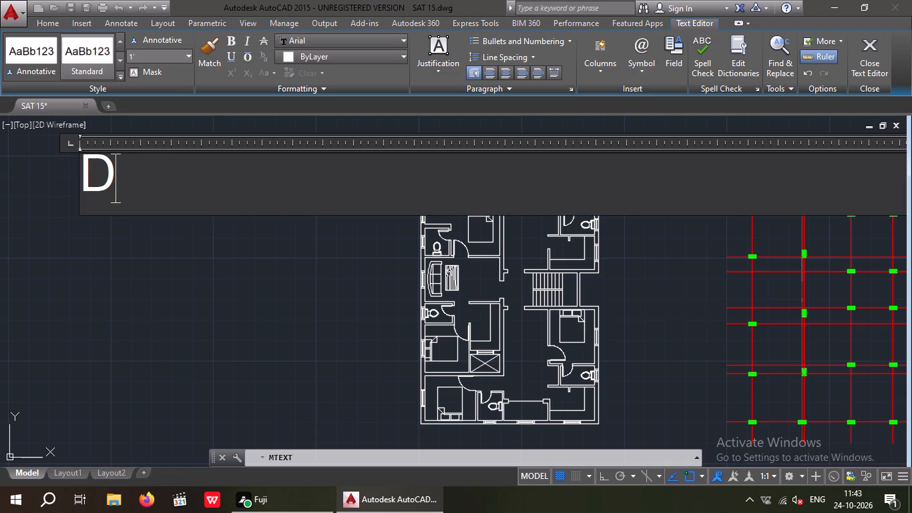
click(146, 229)
Move the "D" label to the doorway of the northwest bedroom, beside its door swing.
middle_drag(113, 186, 214, 244)
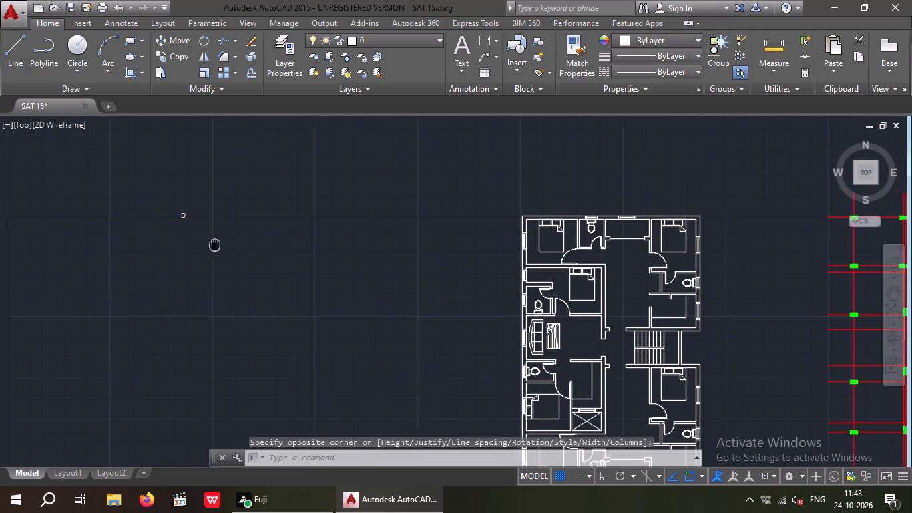
scroll(158, 218, up, 2)
drag(247, 188, 203, 229)
click(170, 240)
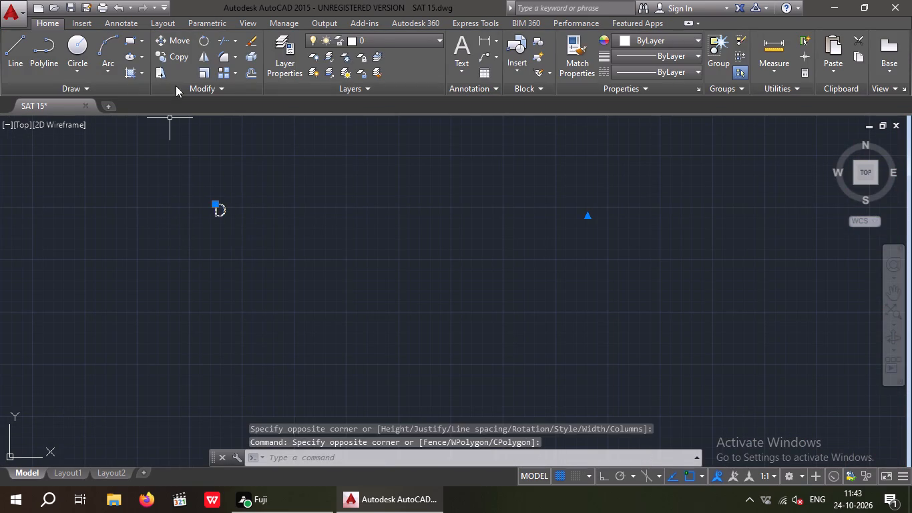
click(183, 37)
scroll(208, 220, up, 2)
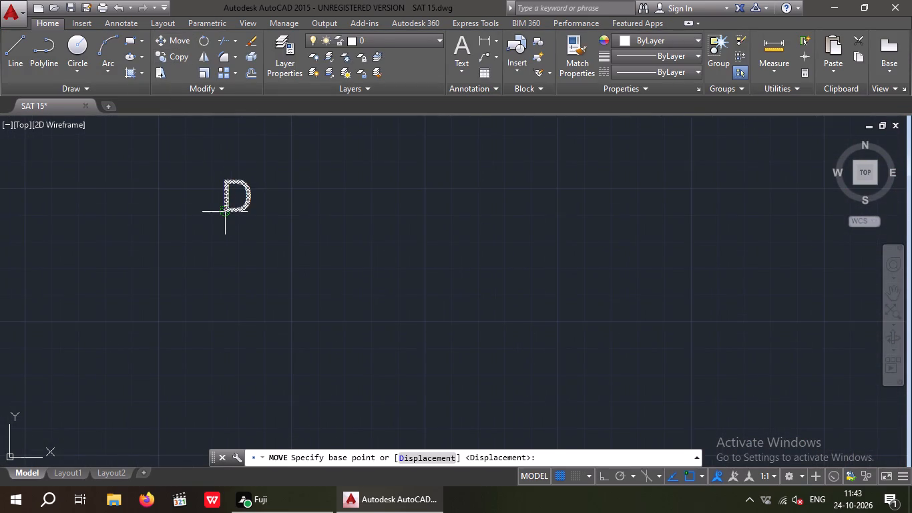
click(222, 212)
scroll(218, 217, down, 3)
middle_drag(304, 248, 0, 260)
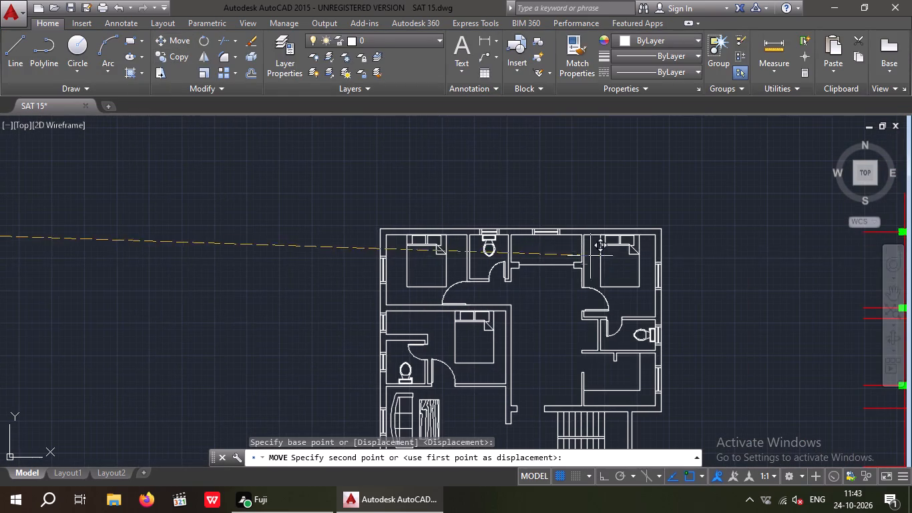
scroll(479, 319, up, 4)
scroll(373, 226, down, 1)
middle_drag(369, 263, 358, 327)
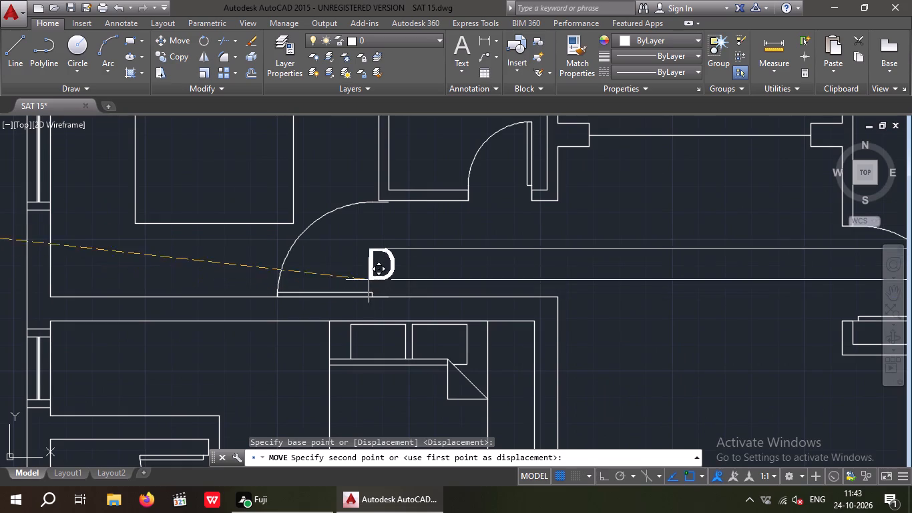
click(364, 267)
Create another multiline text "D" with a 12" text height in the empty area west of the floor plan.
scroll(369, 261, down, 3)
middle_drag(310, 285, 467, 240)
scroll(403, 265, down, 1)
click(465, 49)
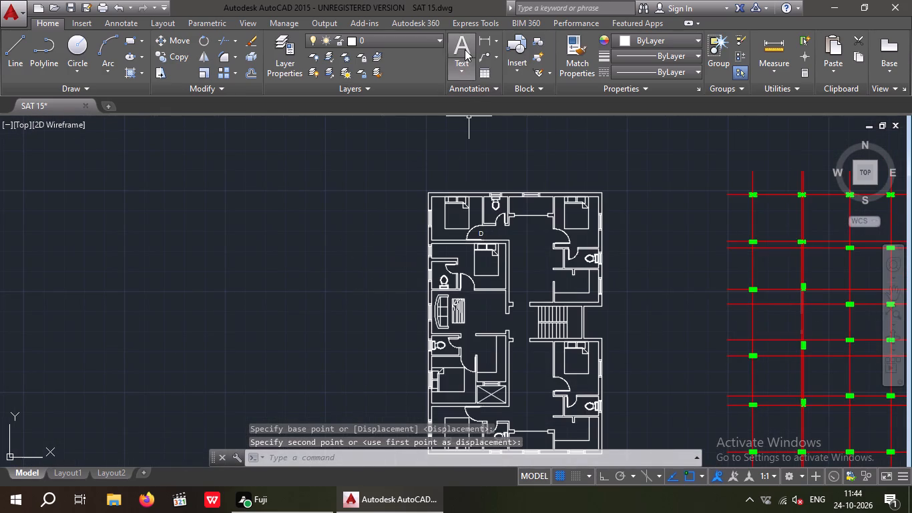
scroll(392, 132, down, 1)
middle_drag(343, 176, 464, 184)
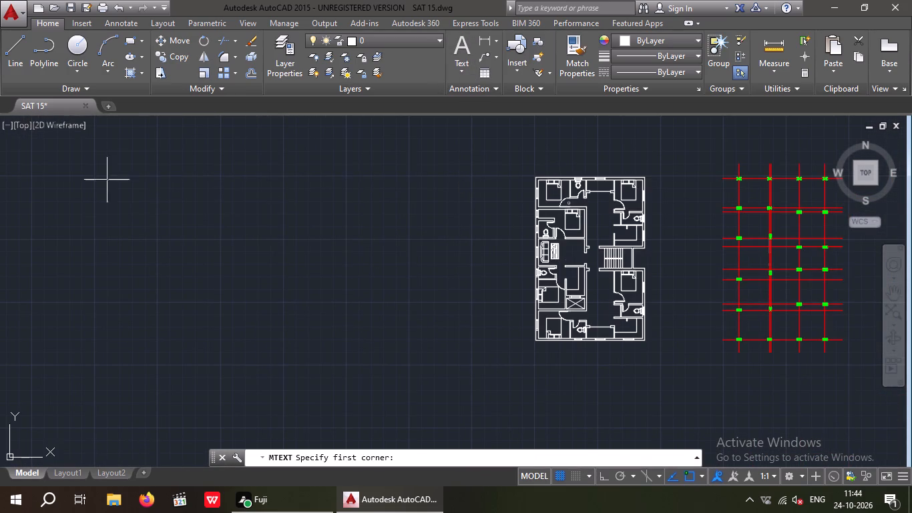
drag(51, 178, 63, 190)
click(447, 261)
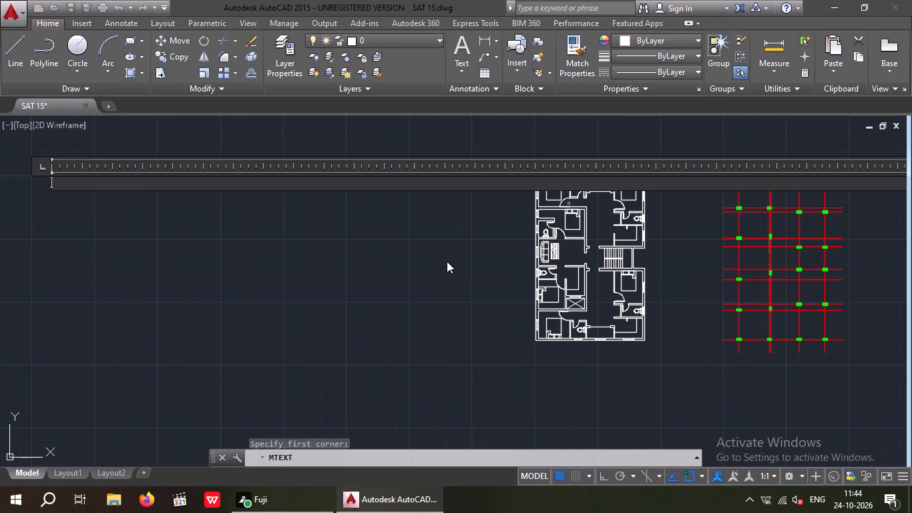
click(146, 54)
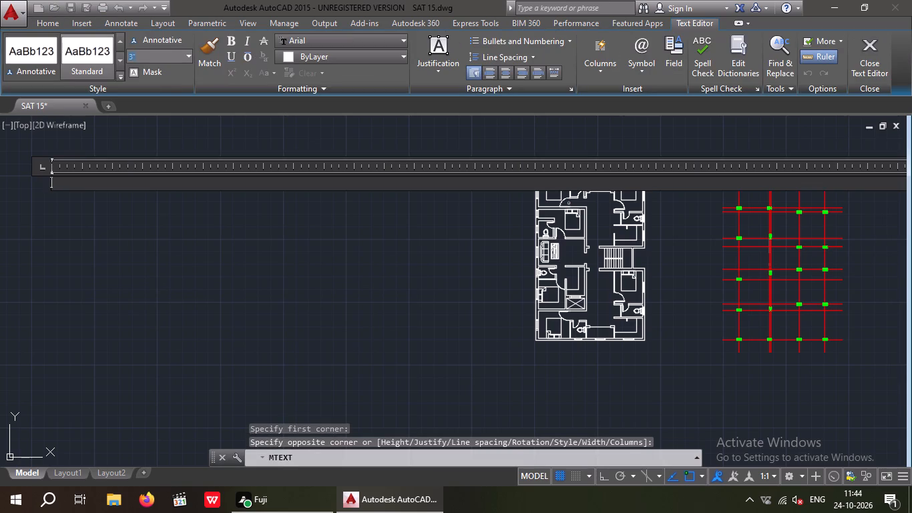
text(12)
key(shift+quotedbl)
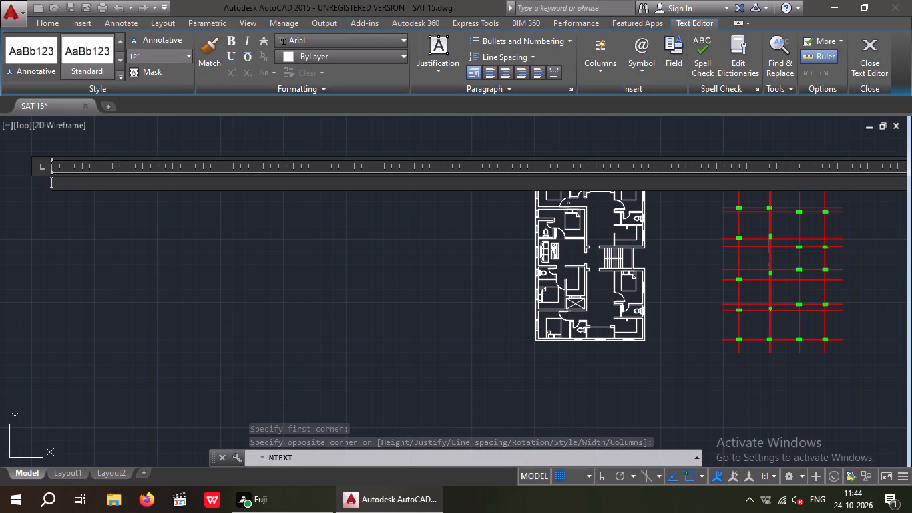
key(Return)
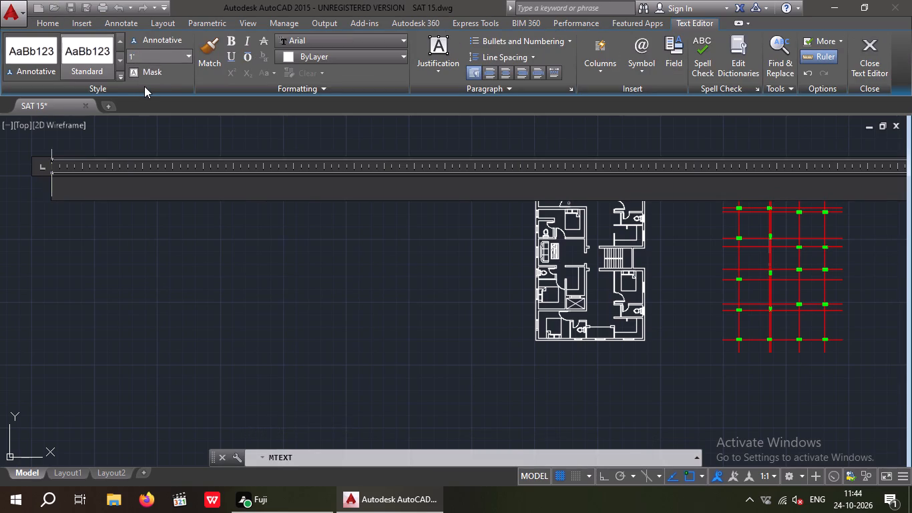
key(d)
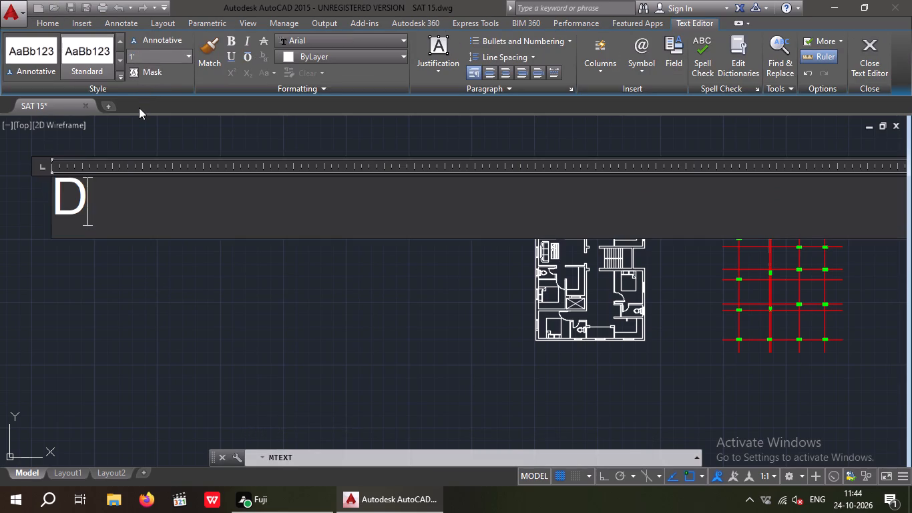
click(158, 263)
Move the new "D" label to the doorway of the northeast bedroom, beside its door swing.
drag(87, 163, 19, 203)
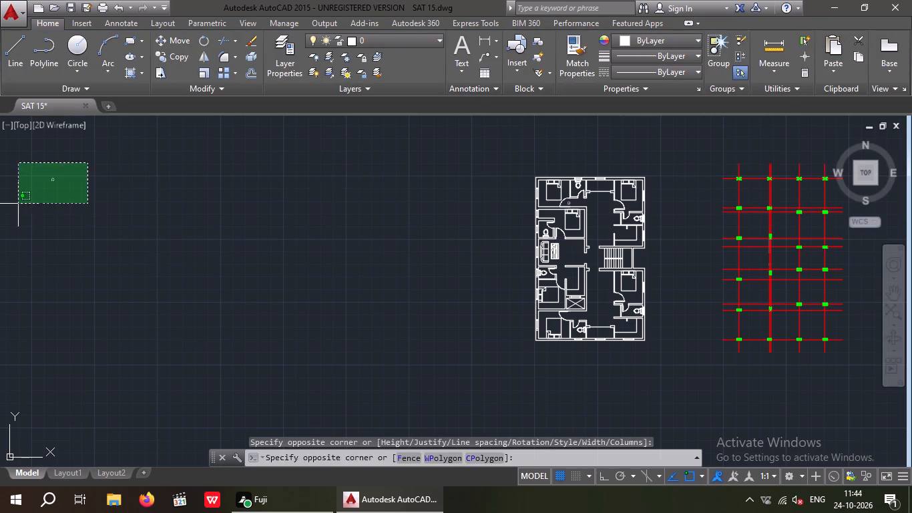
click(17, 204)
click(174, 39)
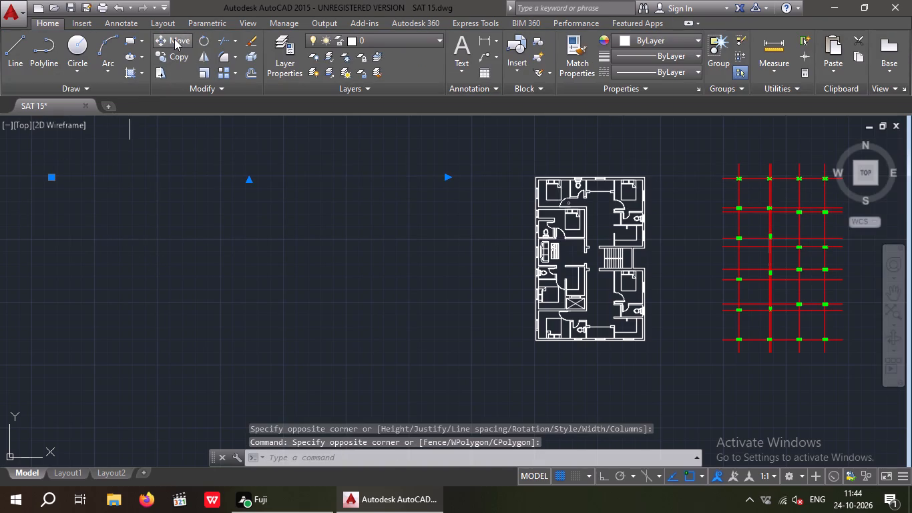
scroll(33, 176, up, 2)
click(76, 188)
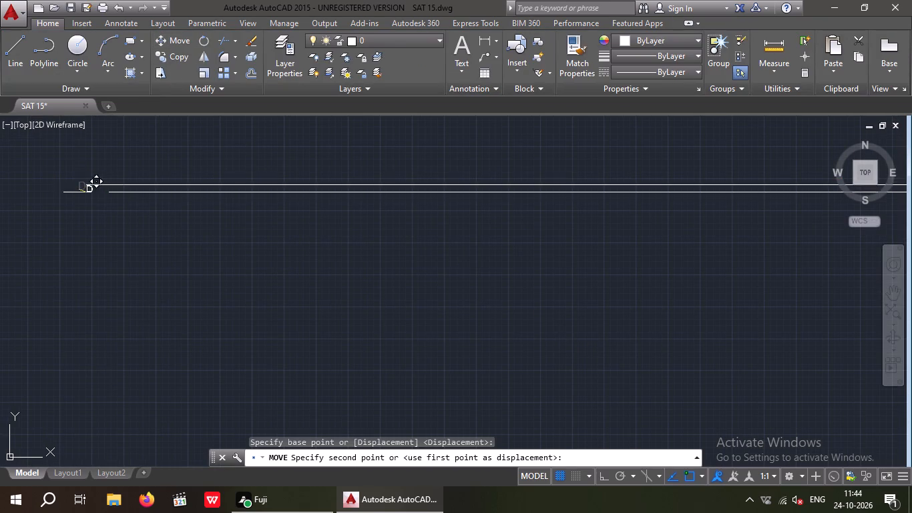
scroll(97, 194, down, 4)
scroll(296, 224, up, 4)
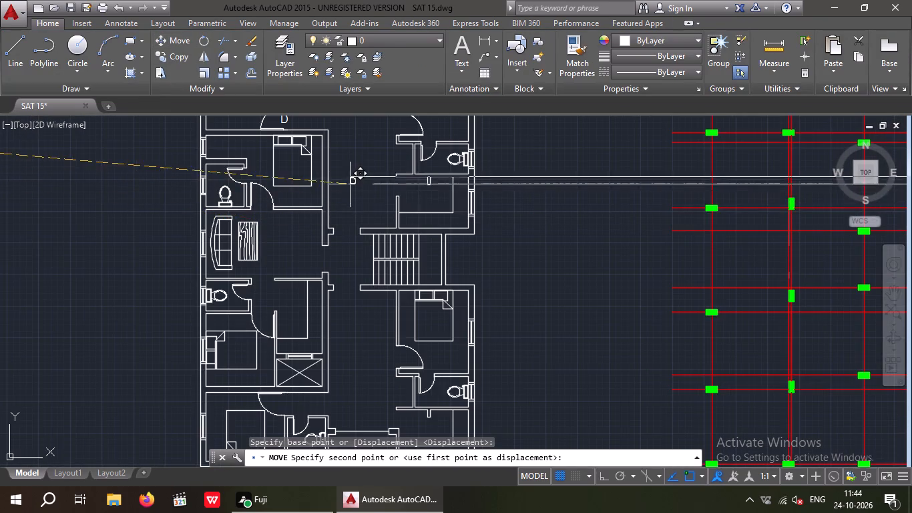
middle_drag(345, 213, 310, 303)
scroll(343, 222, up, 2)
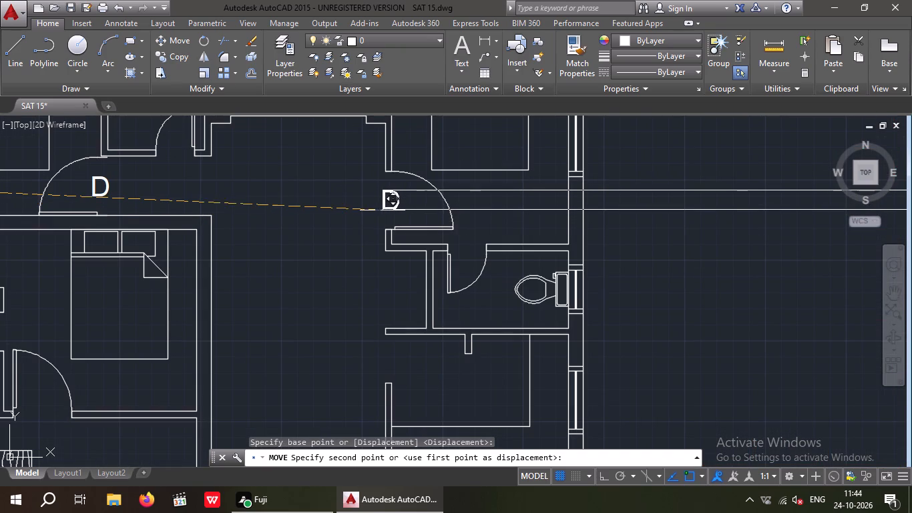
click(383, 210)
Create a multiline text "D" with a 12" text height in the empty area west of the floor plan.
scroll(367, 220, down, 1)
middle_click(327, 240)
scroll(330, 236, down, 1)
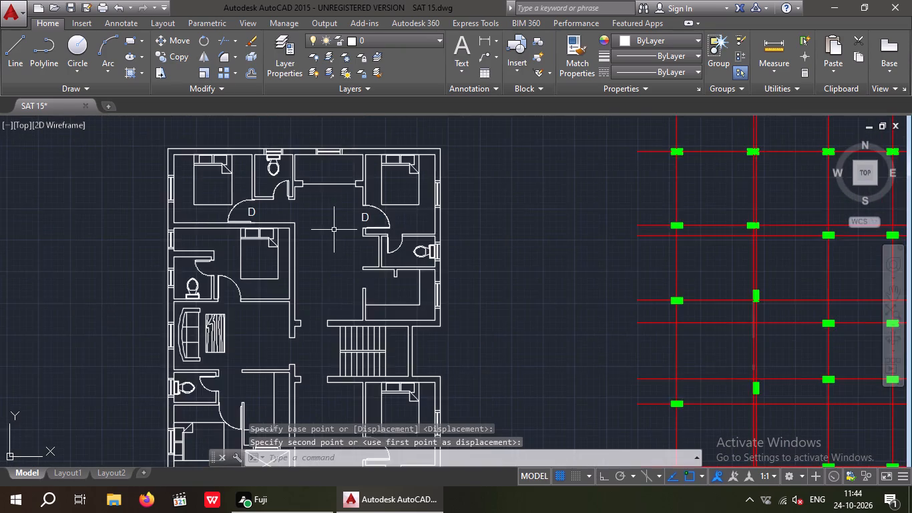
scroll(334, 229, down, 1)
middle_drag(314, 249, 346, 226)
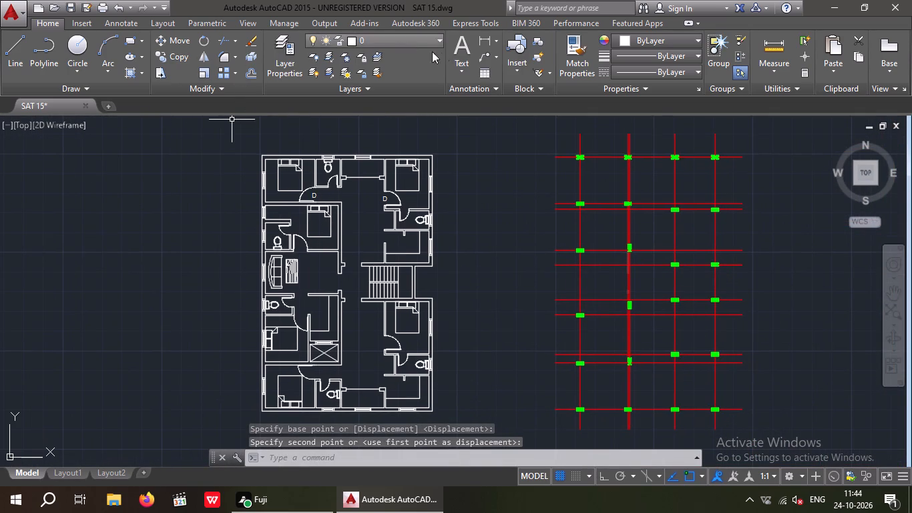
click(459, 47)
drag(96, 192, 96, 198)
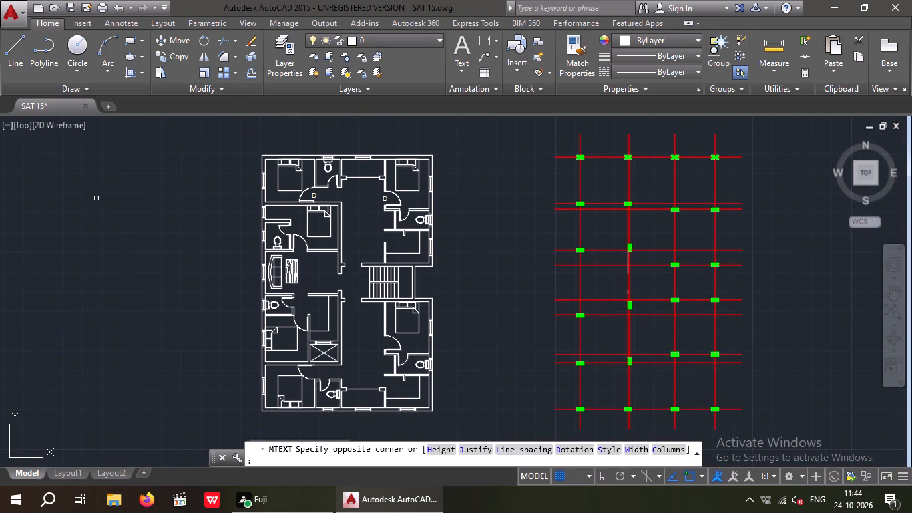
drag(96, 198, 97, 205)
click(247, 232)
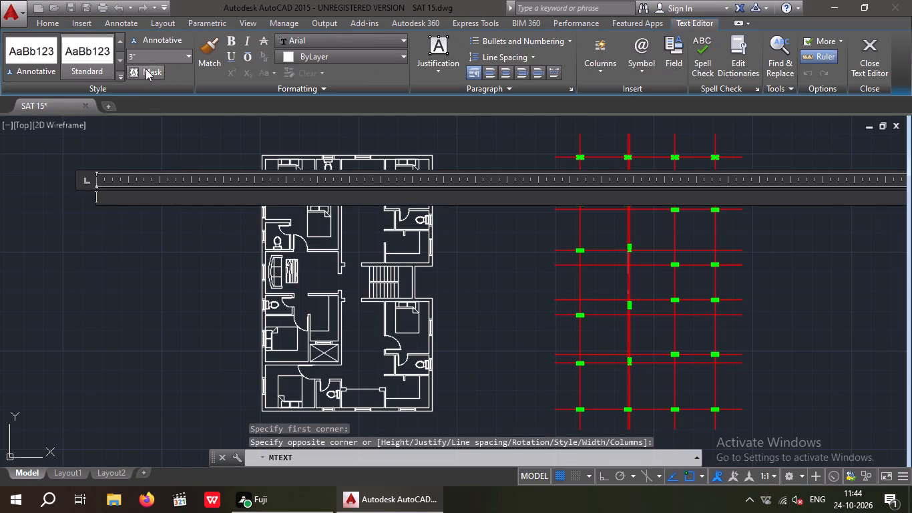
click(148, 59)
text(12)
key(shift+quotedbl)
key(Return)
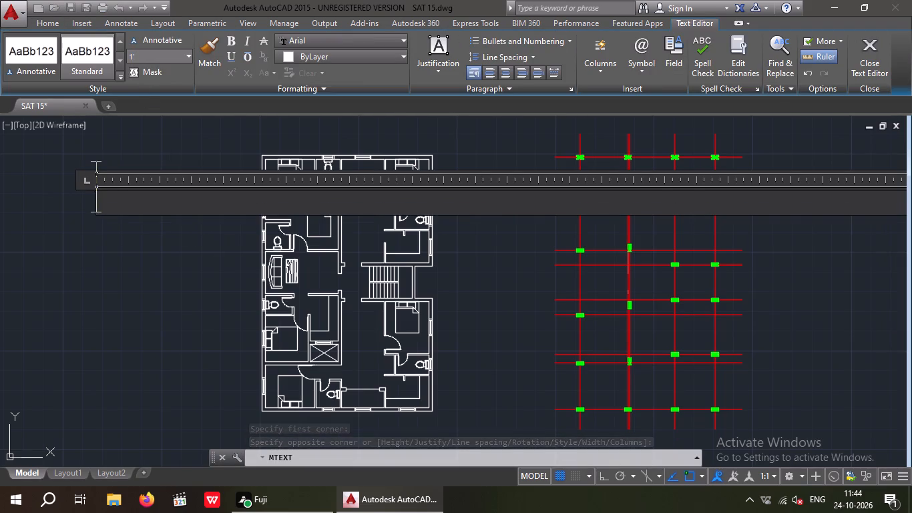
text(D)
key(space)
click(158, 293)
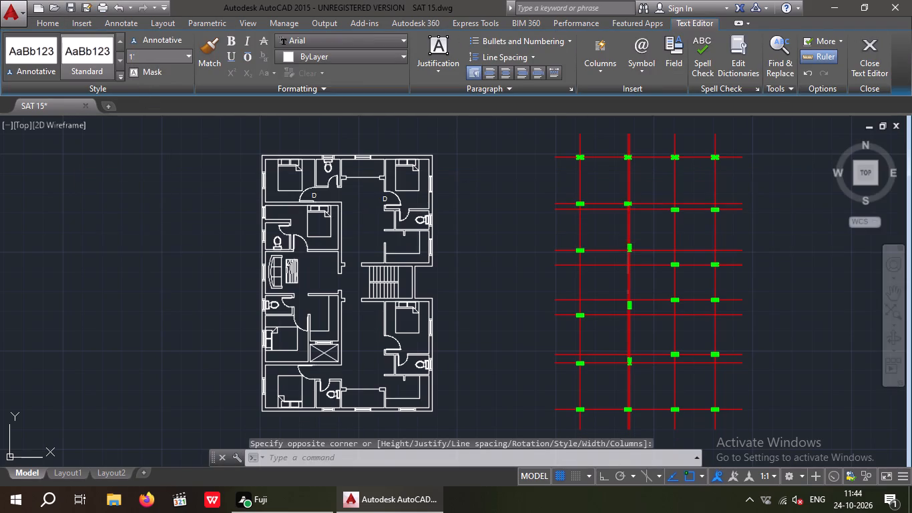
Move the new "D" label to the doorway between the sofa room and the bedroom north of it, beside the door swing.
drag(124, 214, 81, 188)
click(76, 175)
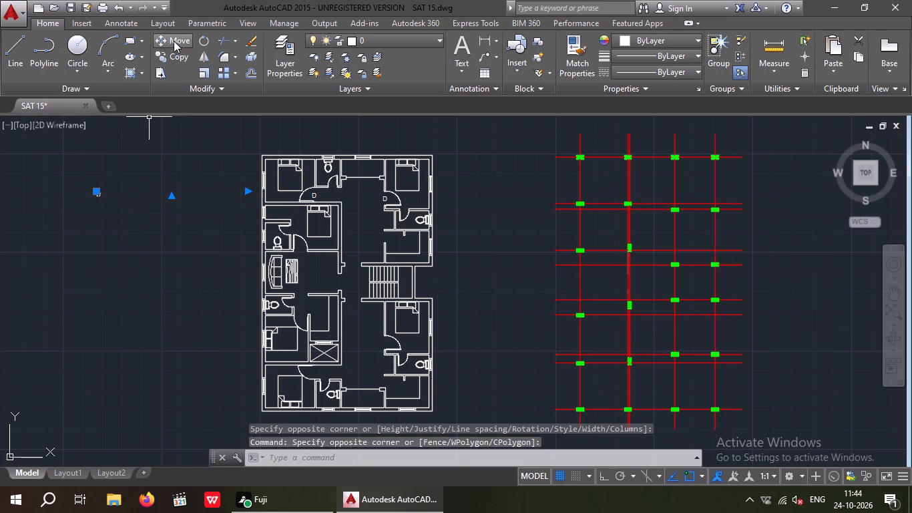
click(174, 39)
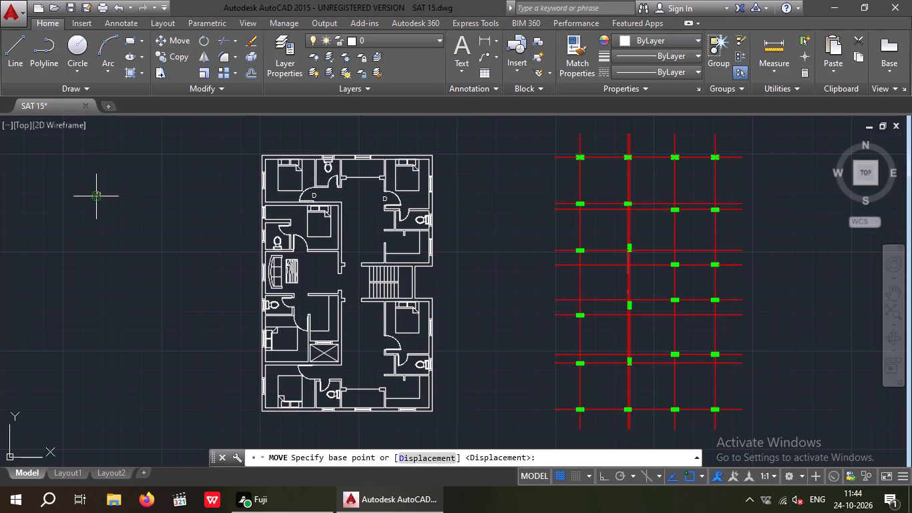
click(95, 198)
scroll(295, 252, up, 3)
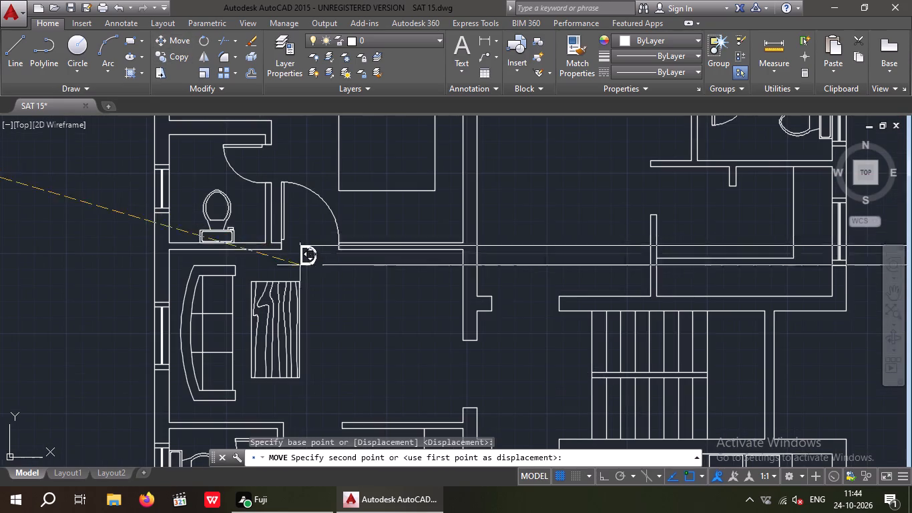
scroll(290, 250, up, 2)
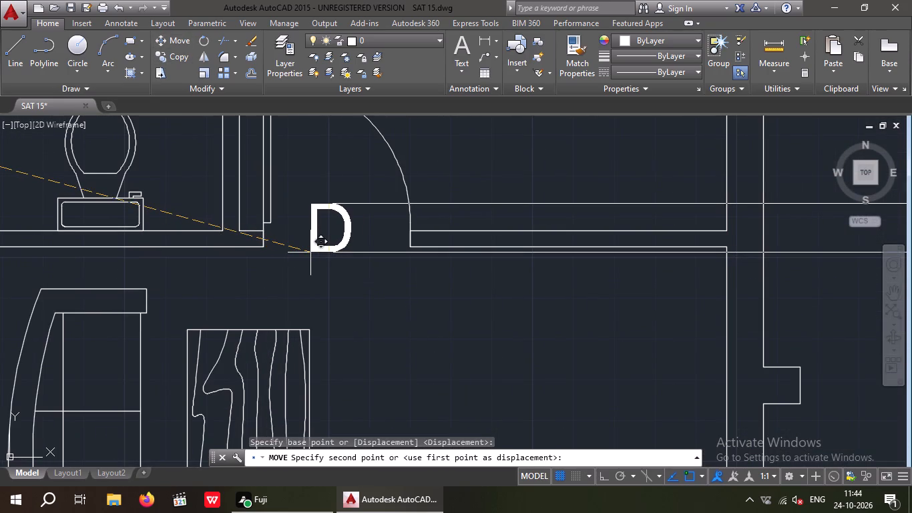
click(318, 256)
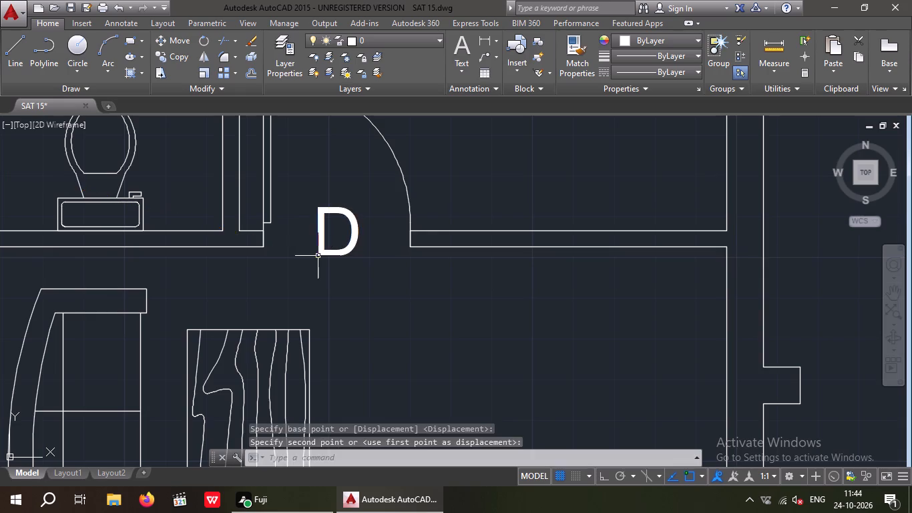
Create another multiline text "D" with a 12" text height in the empty area west of the floor plan.
scroll(318, 255, down, 3)
middle_drag(336, 266, 265, 278)
scroll(271, 277, down, 2)
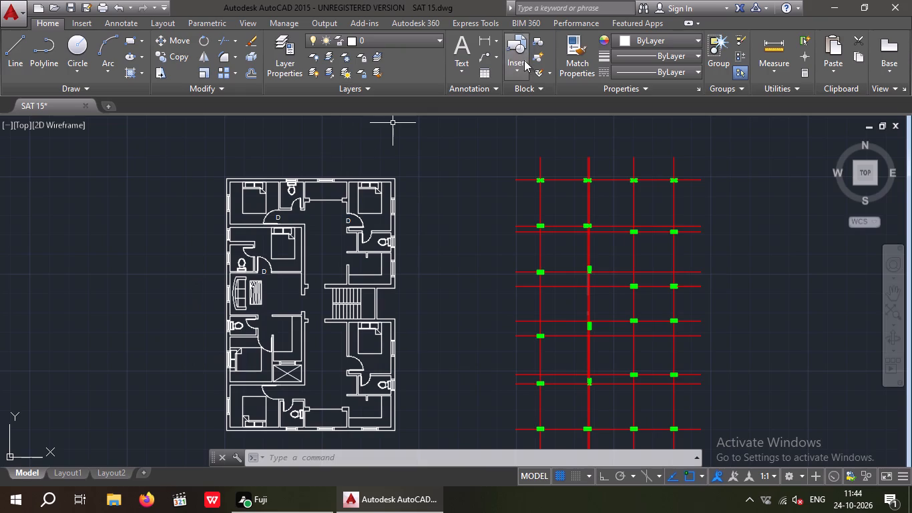
click(458, 49)
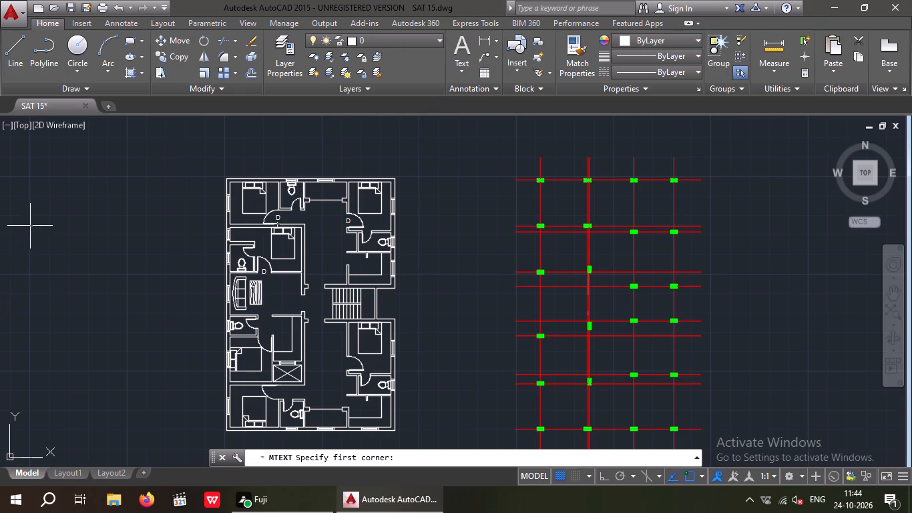
drag(29, 225, 33, 232)
click(198, 274)
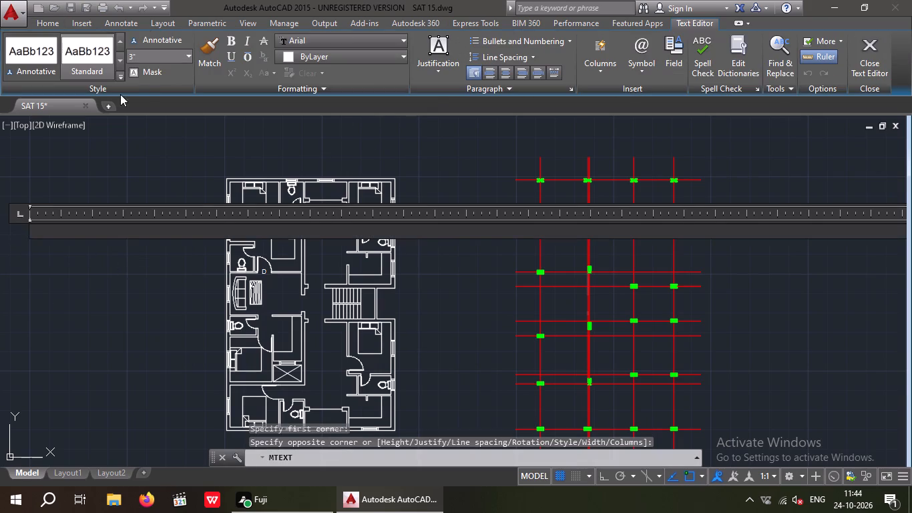
click(156, 60)
text(12)
key(shift+quotedbl)
key(Return)
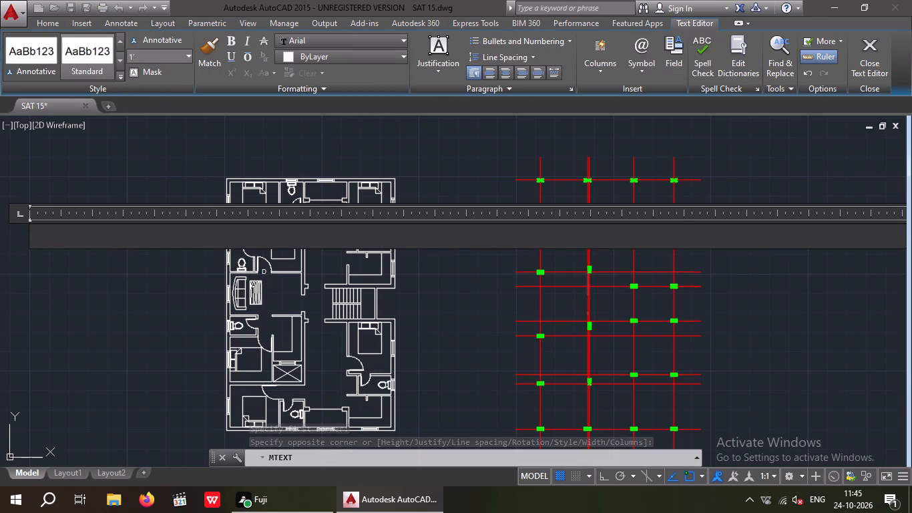
key(d)
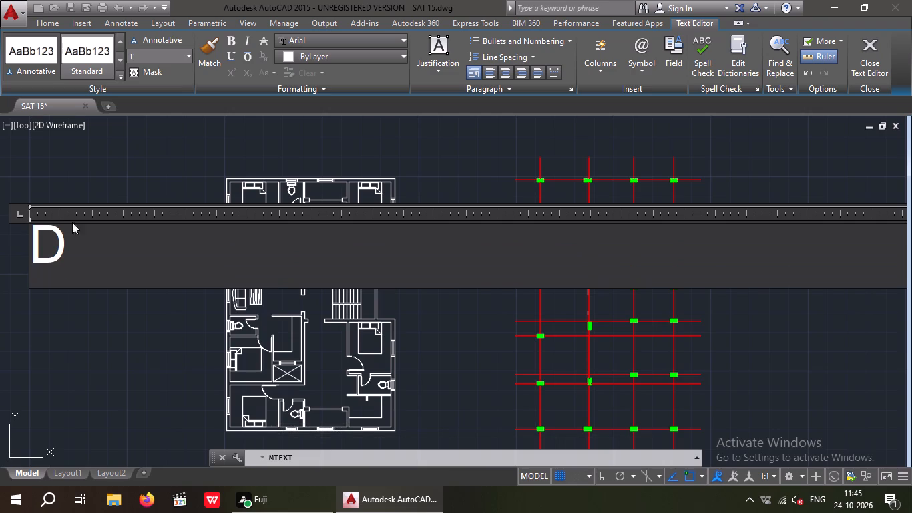
drag(105, 317, 83, 301)
Move the new "D" label to the doorway of the west bedroom south of the sofa room, beside its door swing.
scroll(20, 231, up, 1)
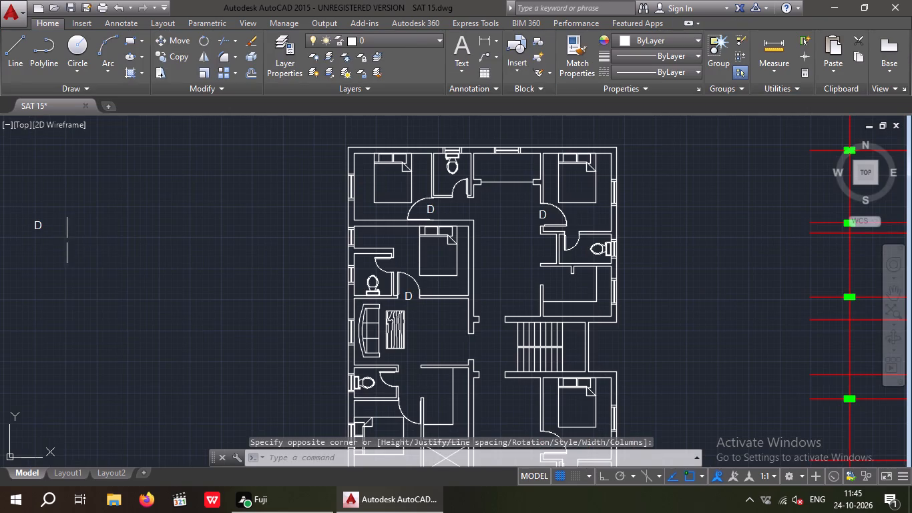
drag(66, 248, 19, 218)
click(12, 205)
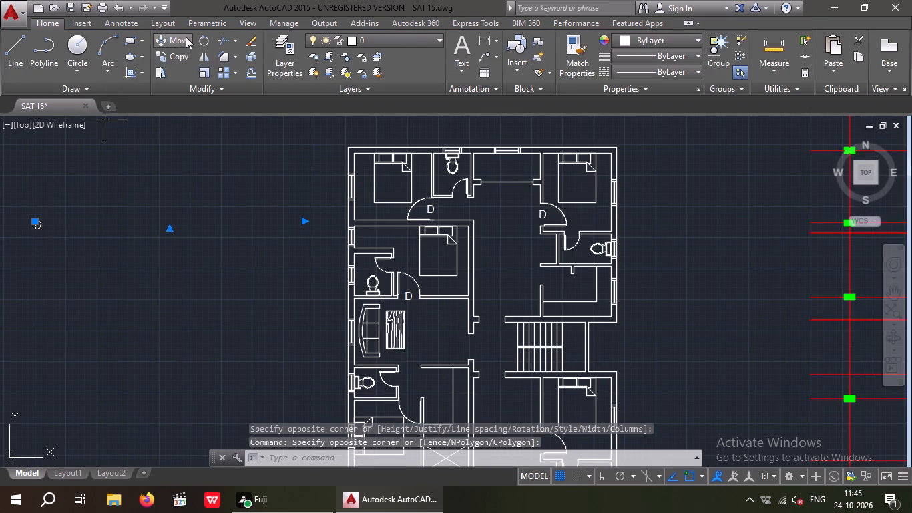
click(182, 39)
click(31, 229)
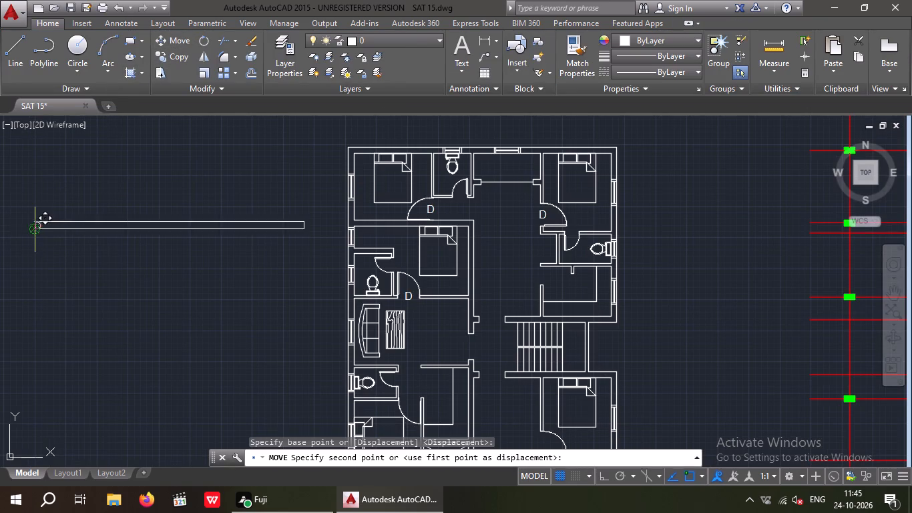
middle_drag(445, 351, 385, 262)
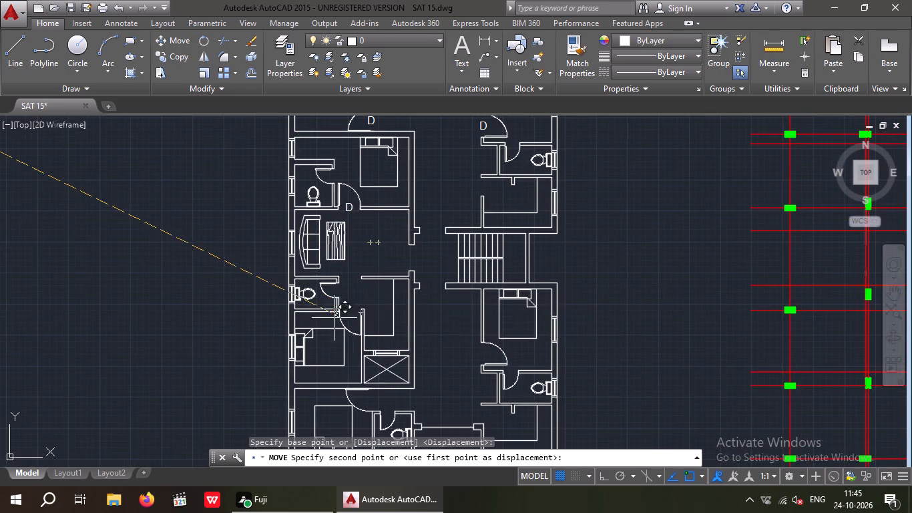
scroll(357, 333, up, 3)
scroll(317, 263, up, 1)
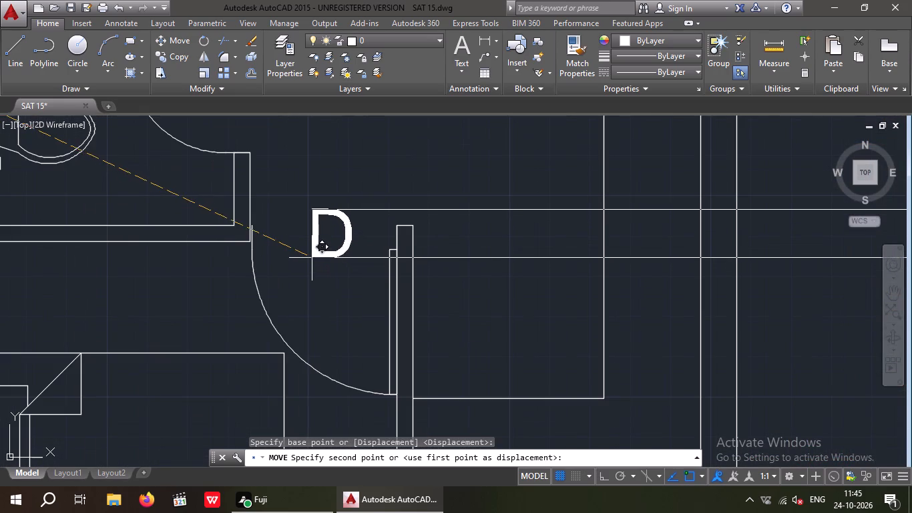
click(311, 254)
Create another multiline text "D" with a 12" text height in the empty area west of the floor plan.
scroll(308, 254, down, 3)
middle_drag(290, 289, 298, 275)
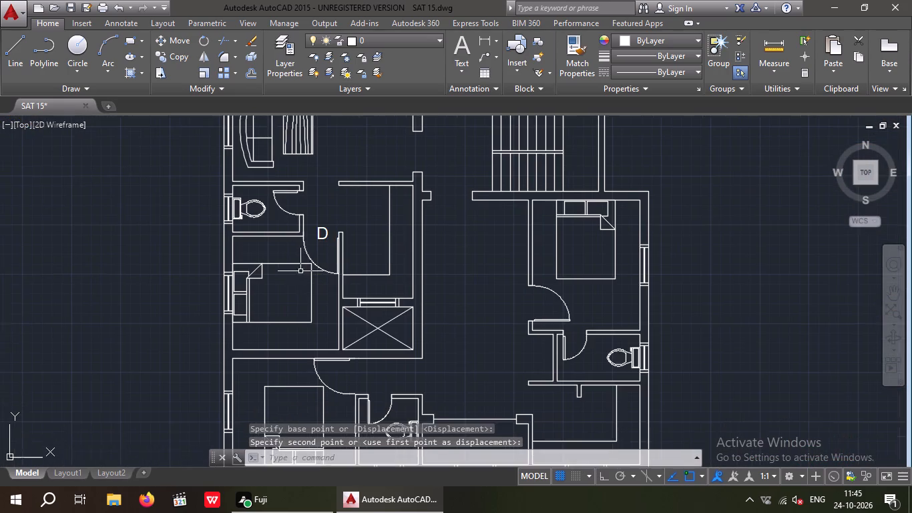
scroll(301, 269, down, 2)
middle_drag(236, 287, 266, 282)
middle_drag(160, 269, 268, 301)
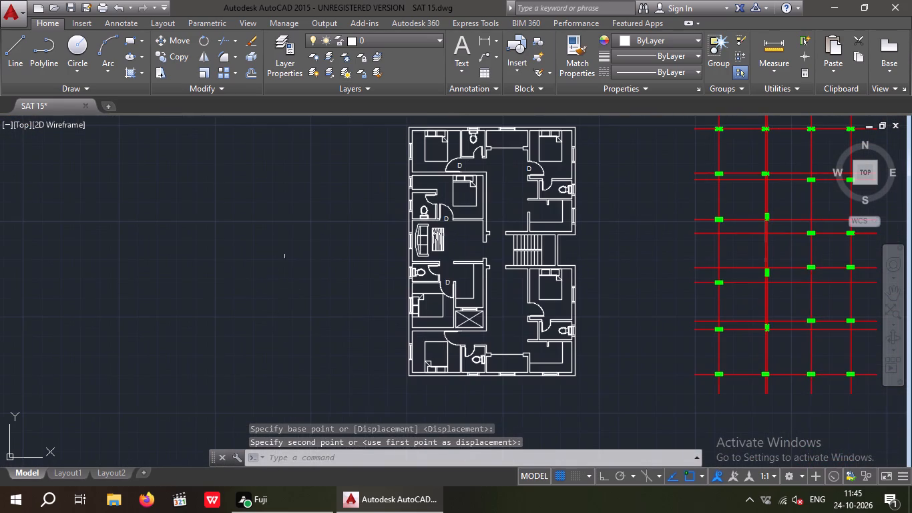
click(463, 41)
drag(153, 201, 207, 230)
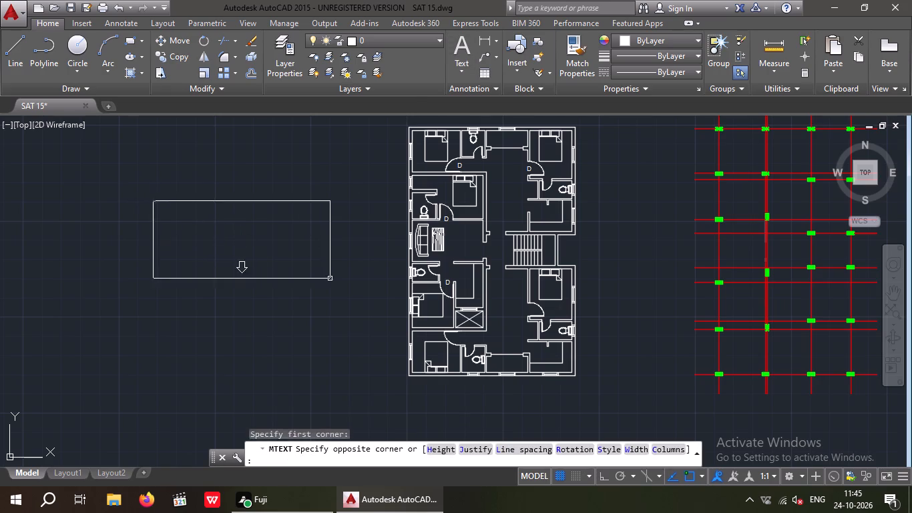
click(330, 279)
click(150, 61)
text(12)
key(shift+quotedbl)
key(Return)
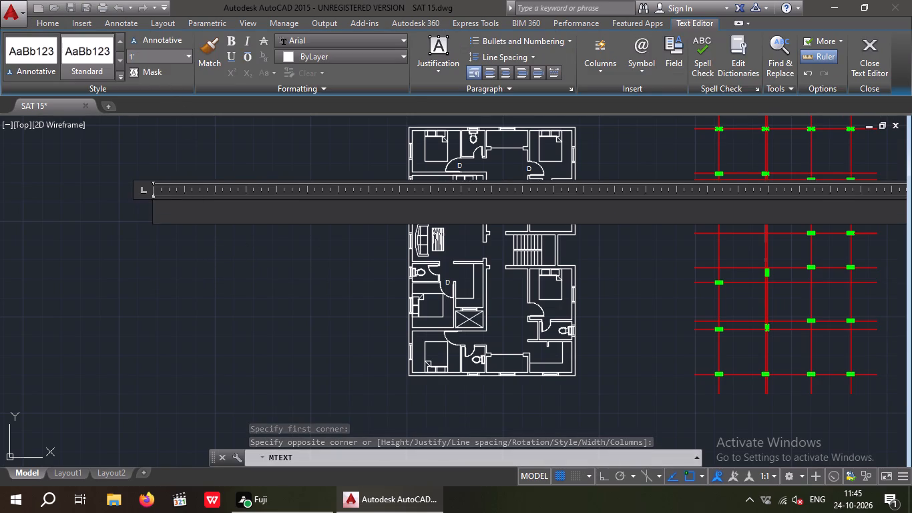
key(d)
click(256, 277)
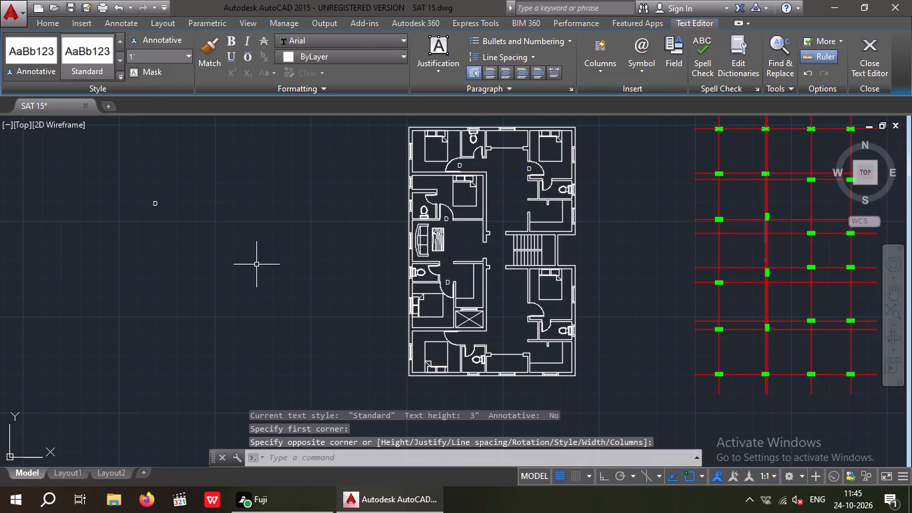
Move the new "D" label to the doorway of the southwest bedroom, beside its door swing.
scroll(155, 215, up, 1)
drag(186, 222, 140, 206)
click(122, 181)
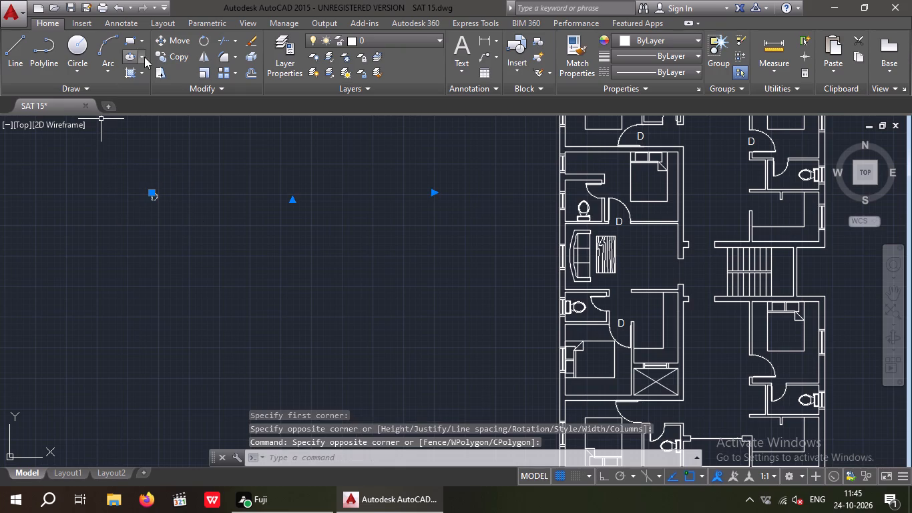
click(179, 41)
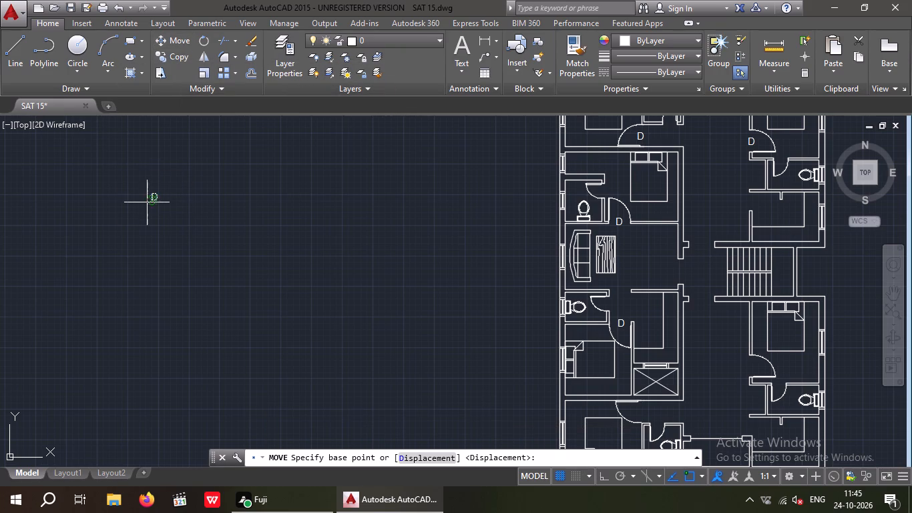
click(149, 202)
scroll(147, 214, down, 2)
scroll(355, 307, up, 3)
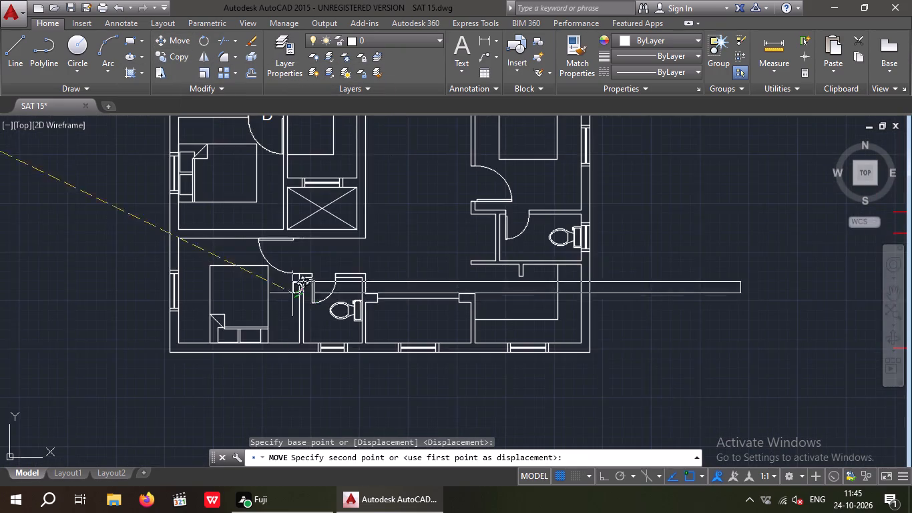
scroll(288, 270, up, 3)
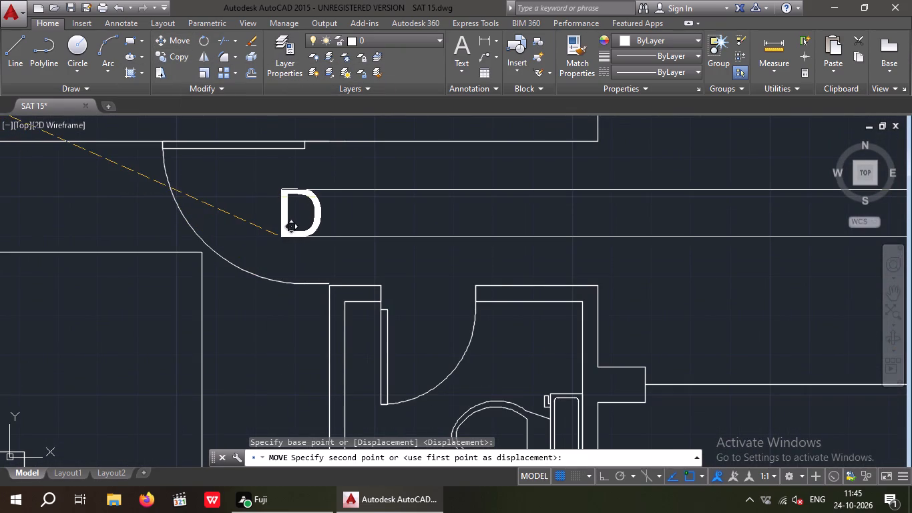
click(290, 235)
right_click(290, 235)
scroll(290, 235, down, 3)
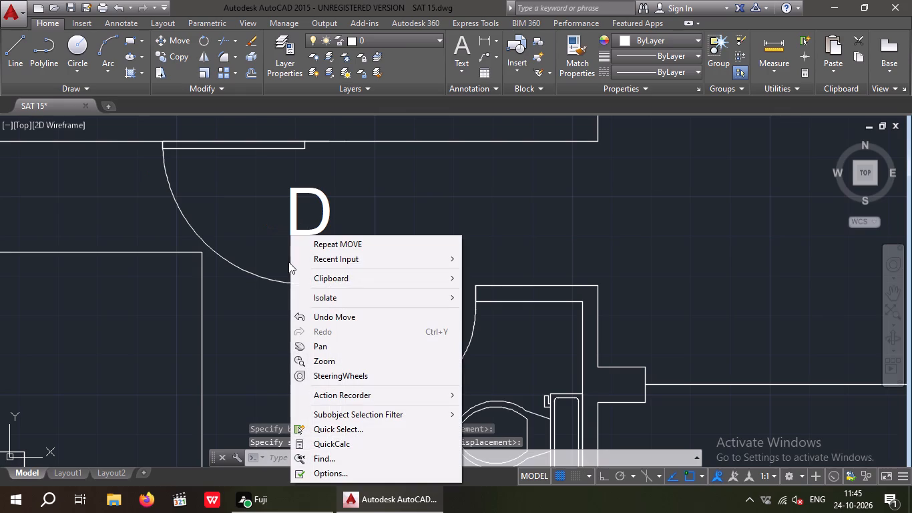
key(Escape)
key(Escape)
Create another multiline text "D" with a 12" text height in the empty area west of the floor plan.
scroll(265, 271, down, 3)
middle_drag(289, 299, 216, 333)
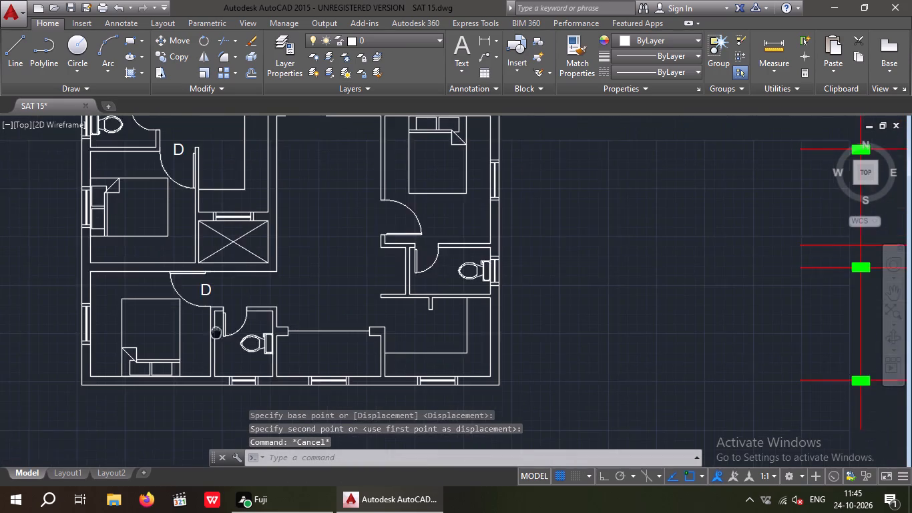
middle_drag(216, 333, 214, 335)
scroll(236, 319, down, 2)
middle_drag(241, 319, 238, 334)
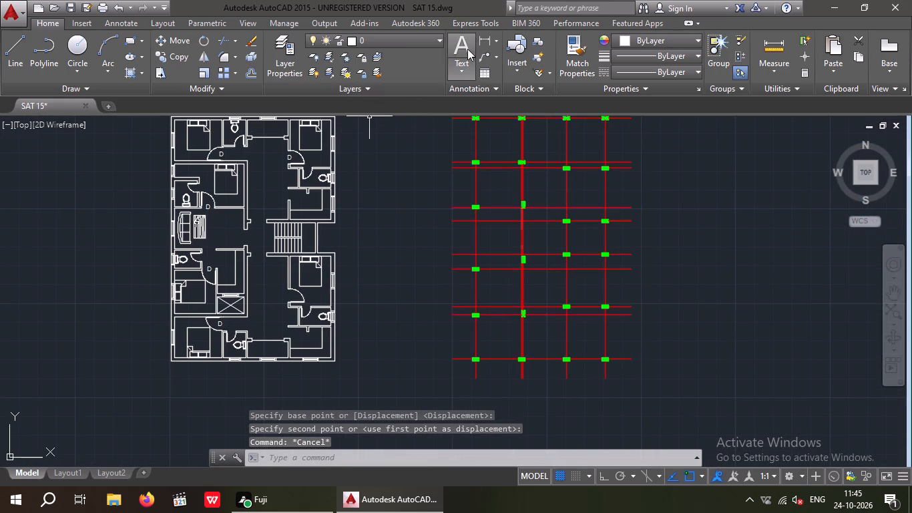
click(467, 48)
drag(67, 214, 89, 257)
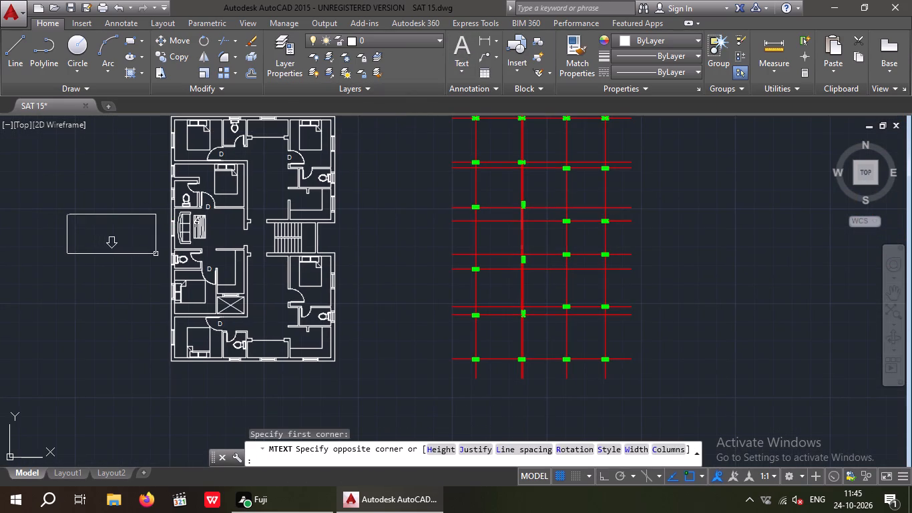
click(156, 254)
click(147, 59)
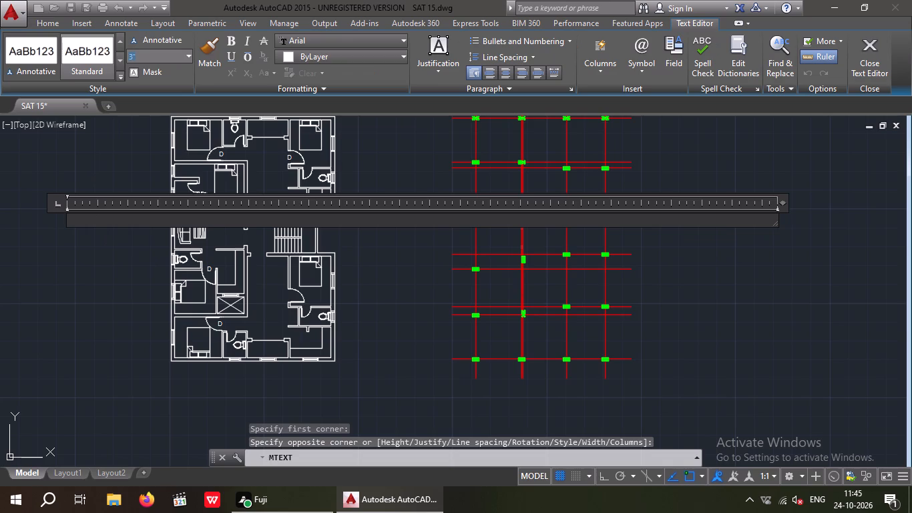
text(12)
key(shift+quotedbl)
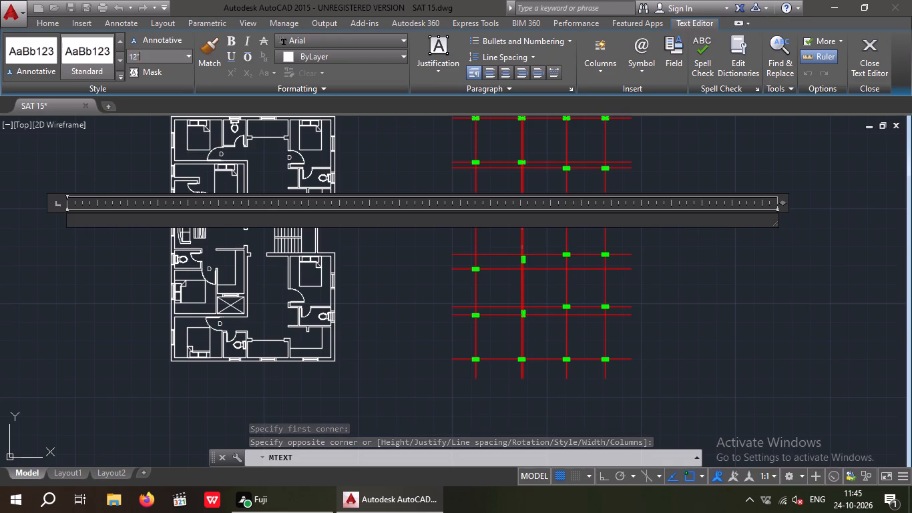
key(Return)
key(d)
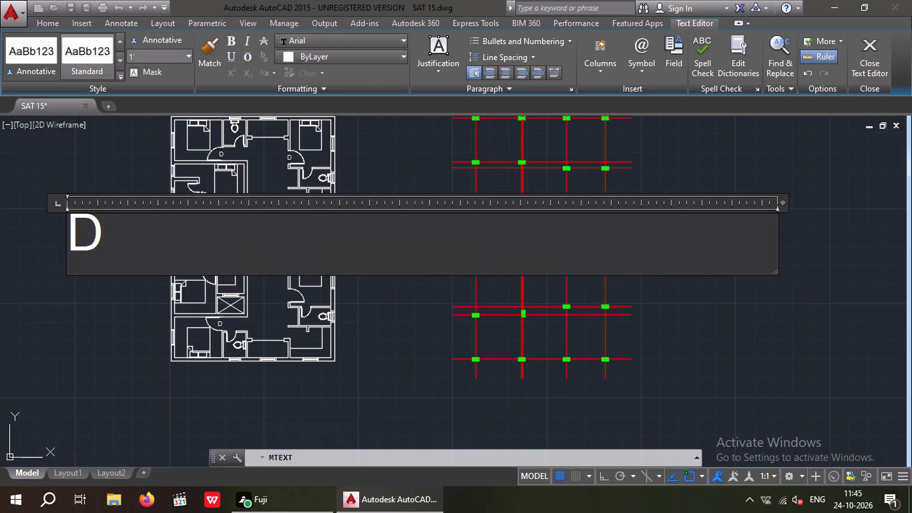
click(130, 316)
Move the new "D" label to the doorway of the southeast bedroom, beside its door swing.
scroll(48, 196, up, 2)
drag(122, 271, 72, 253)
click(57, 224)
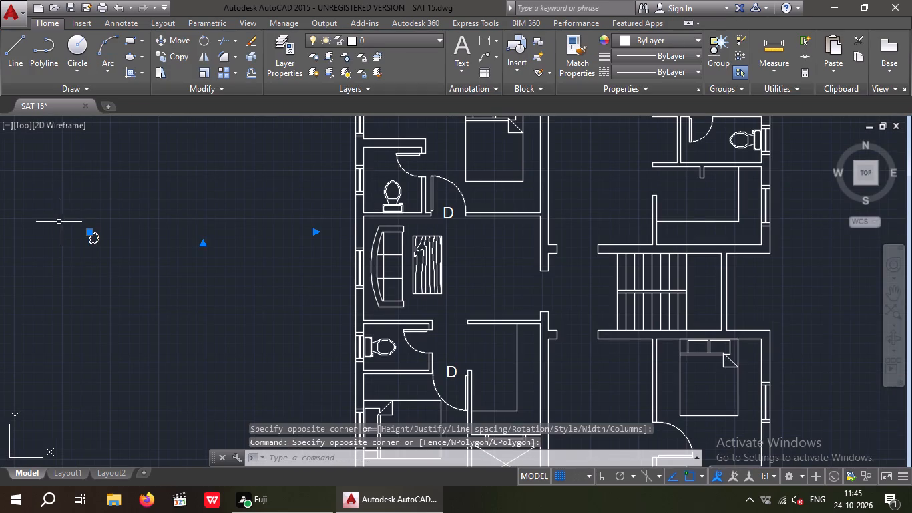
click(180, 43)
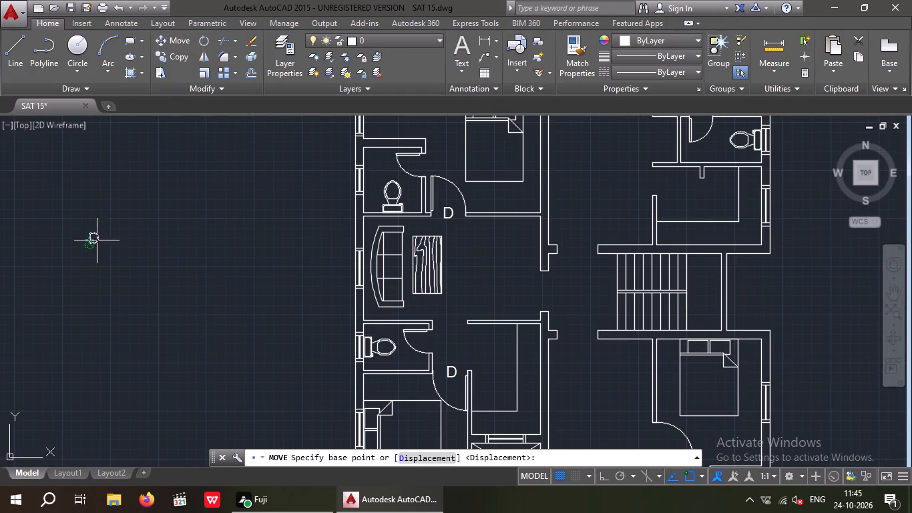
click(93, 244)
middle_drag(545, 331, 319, 239)
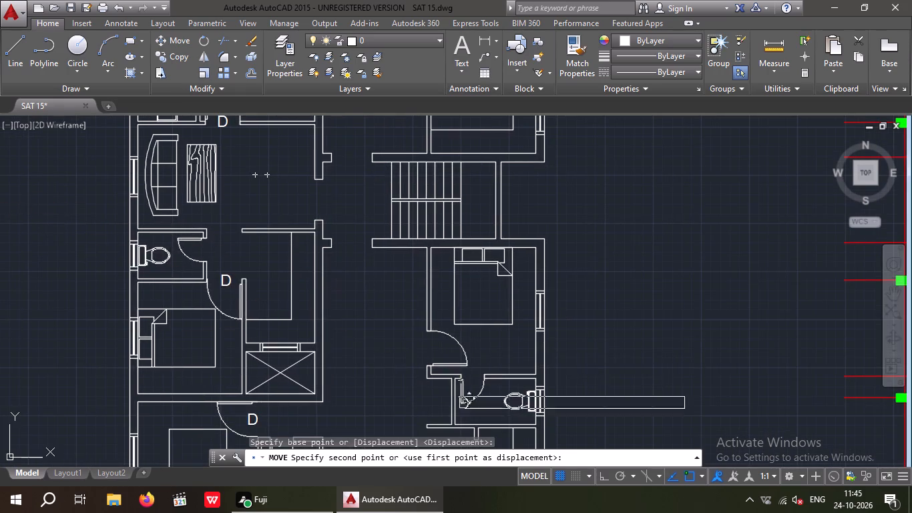
scroll(437, 363, up, 3)
click(387, 327)
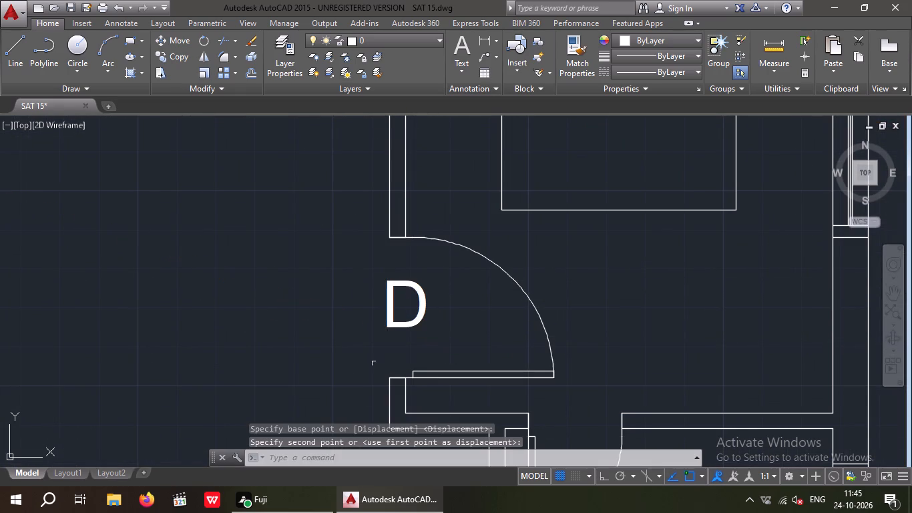
scroll(319, 344, down, 2)
middle_drag(300, 363, 407, 338)
key(Escape)
key(Escape)
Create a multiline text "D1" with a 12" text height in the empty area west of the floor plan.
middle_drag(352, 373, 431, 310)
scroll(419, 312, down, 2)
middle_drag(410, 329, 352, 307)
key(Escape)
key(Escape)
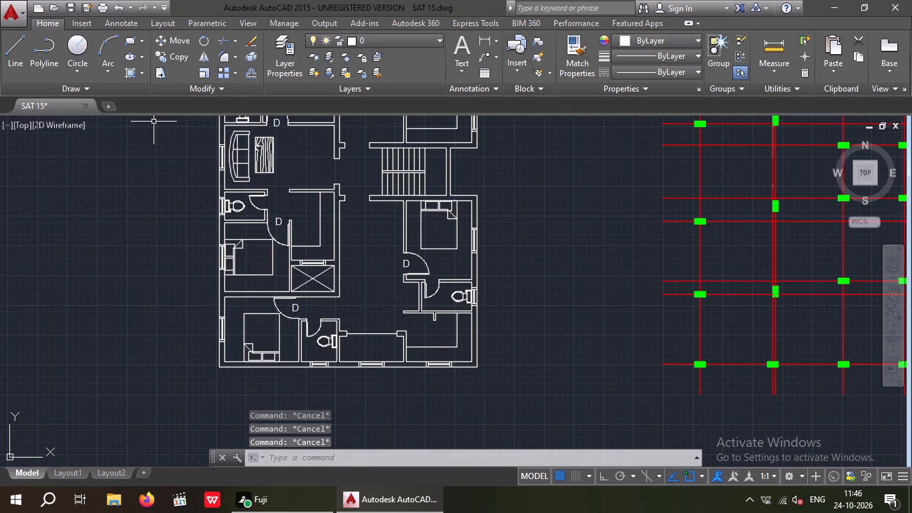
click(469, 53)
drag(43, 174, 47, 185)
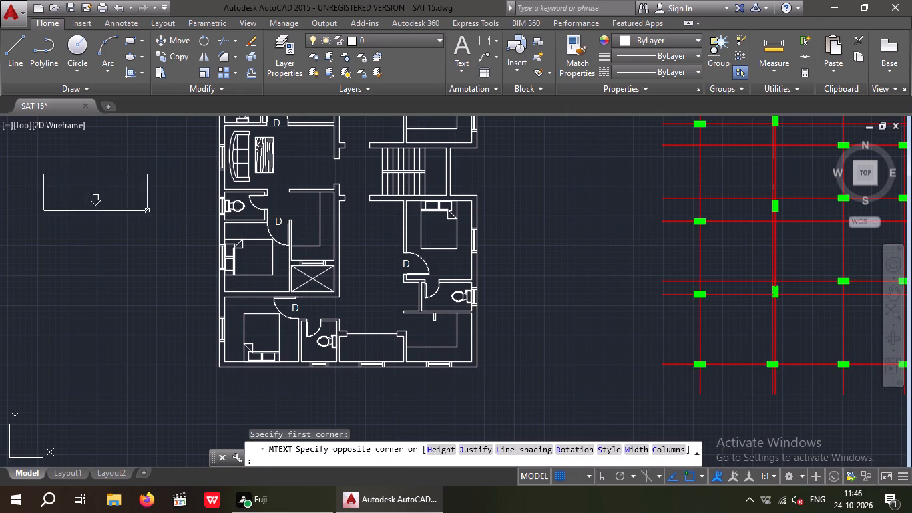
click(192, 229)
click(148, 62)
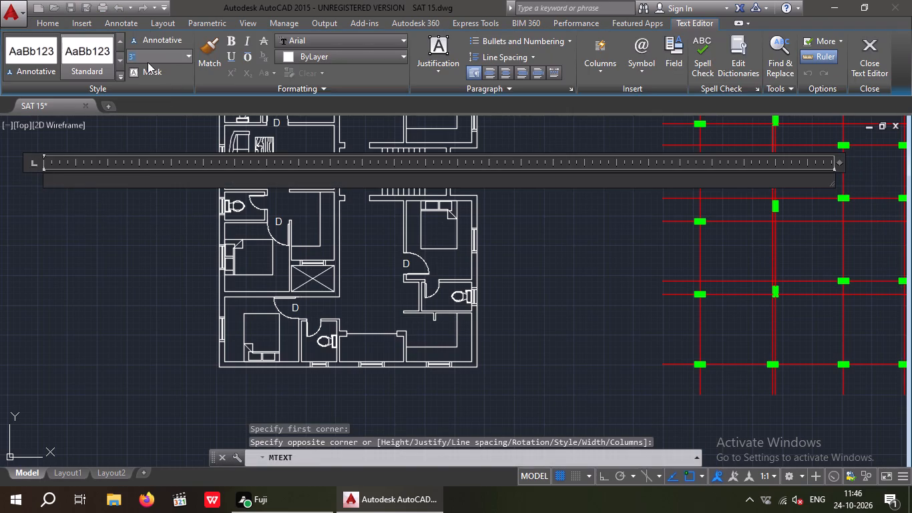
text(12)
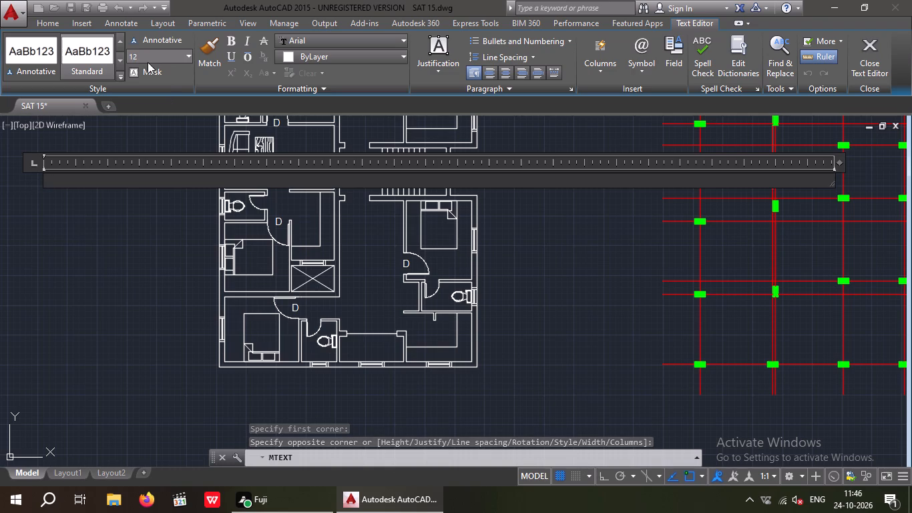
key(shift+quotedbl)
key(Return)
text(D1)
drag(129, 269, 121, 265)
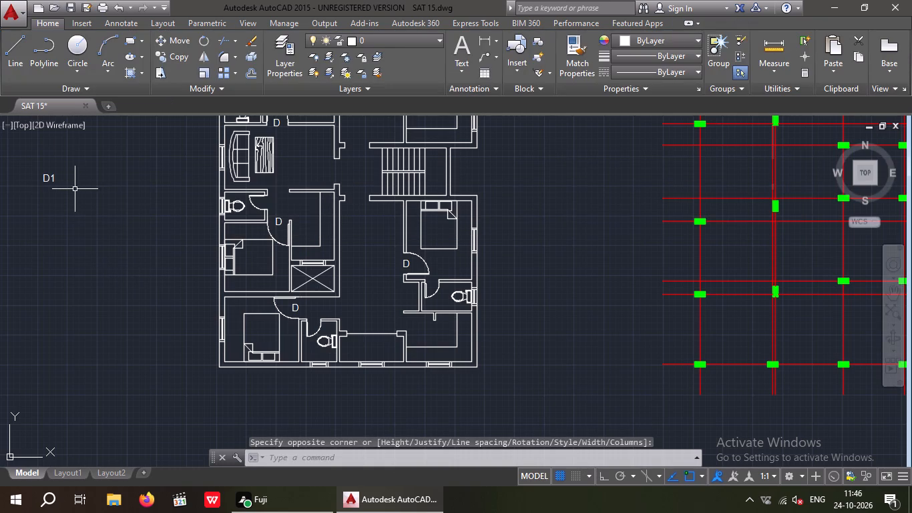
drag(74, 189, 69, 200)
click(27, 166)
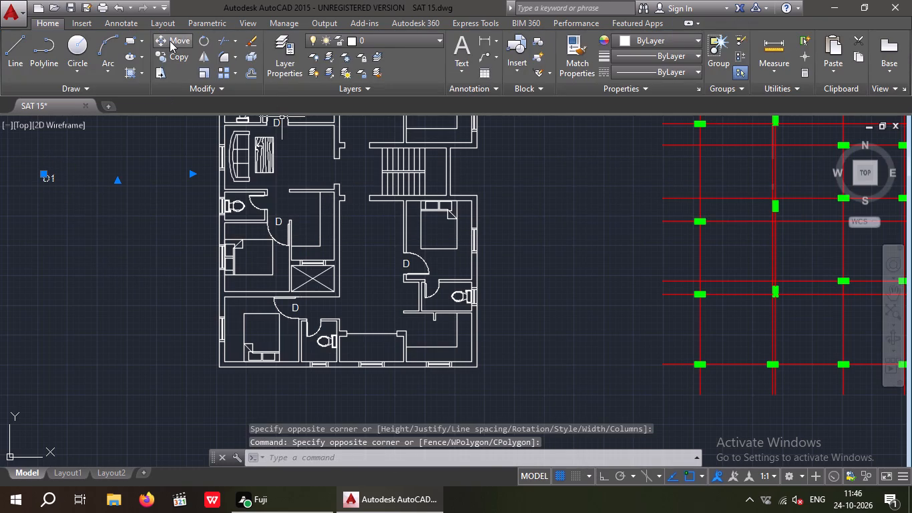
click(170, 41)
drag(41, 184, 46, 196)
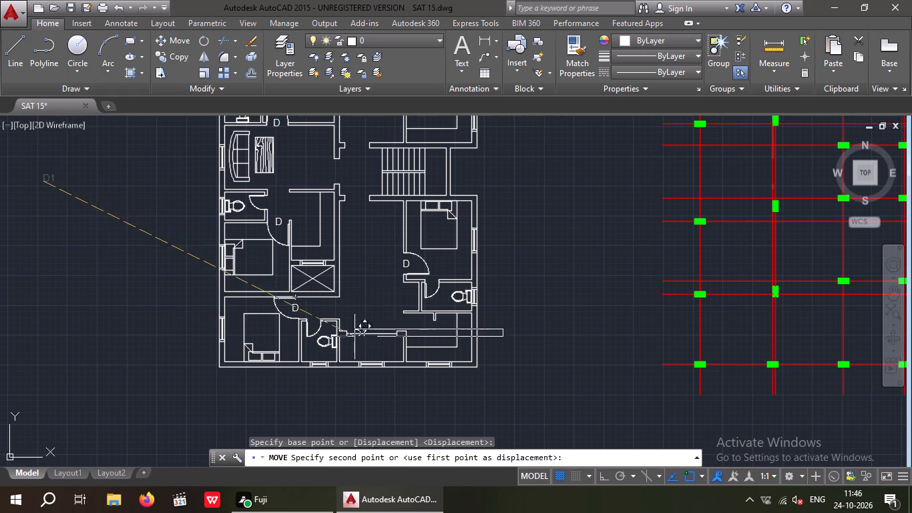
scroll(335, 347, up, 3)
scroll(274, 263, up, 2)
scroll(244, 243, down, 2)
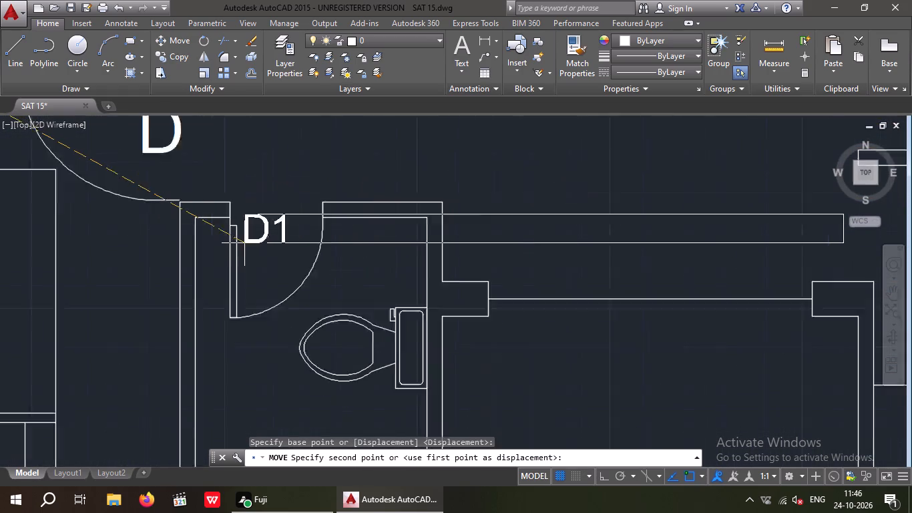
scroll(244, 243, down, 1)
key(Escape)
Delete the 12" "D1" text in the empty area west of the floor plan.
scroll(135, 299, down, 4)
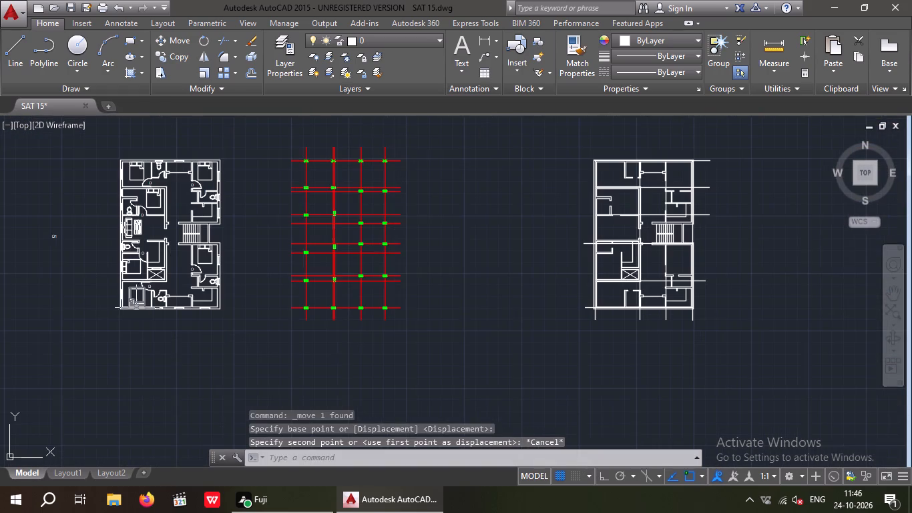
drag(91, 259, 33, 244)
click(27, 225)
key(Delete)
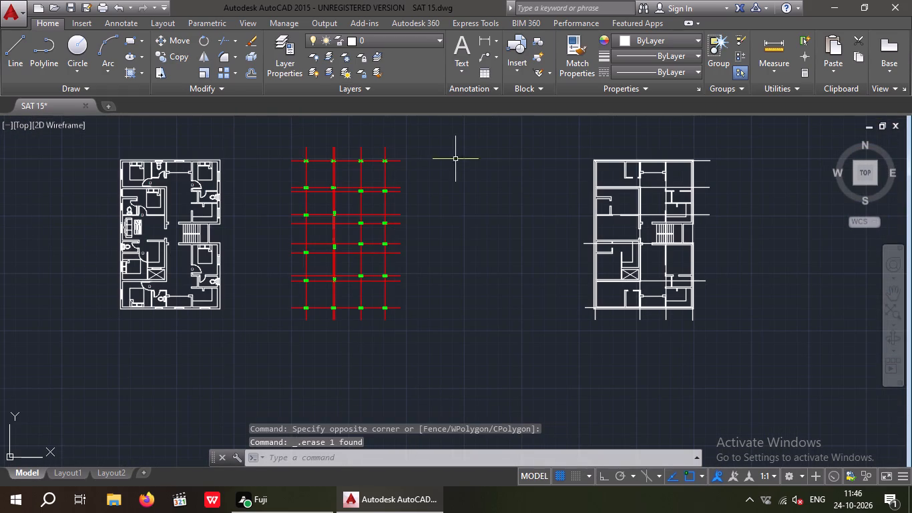
Create a multiline text "D1" with a 10" text height in the empty area west of the floor plan.
middle_drag(219, 347, 411, 341)
scroll(362, 310, up, 3)
middle_drag(406, 317, 409, 317)
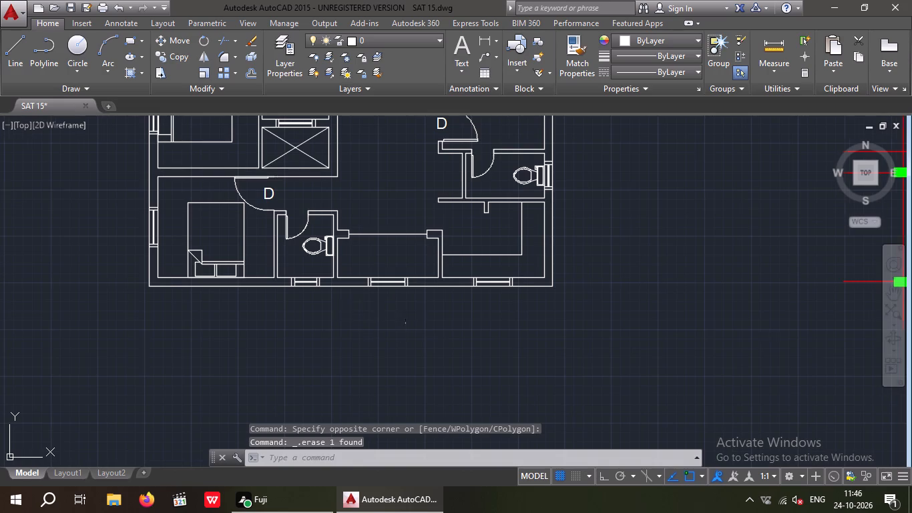
middle_drag(409, 317, 446, 319)
click(459, 47)
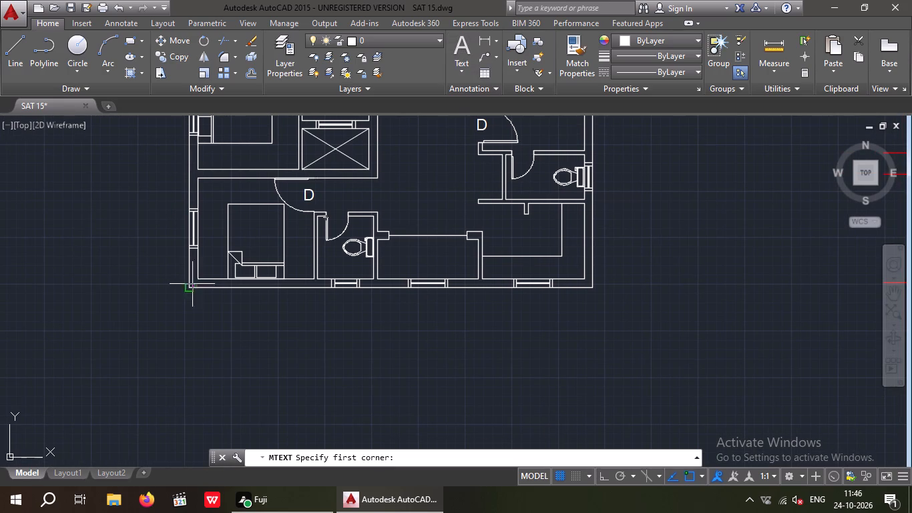
drag(49, 198, 66, 225)
click(133, 240)
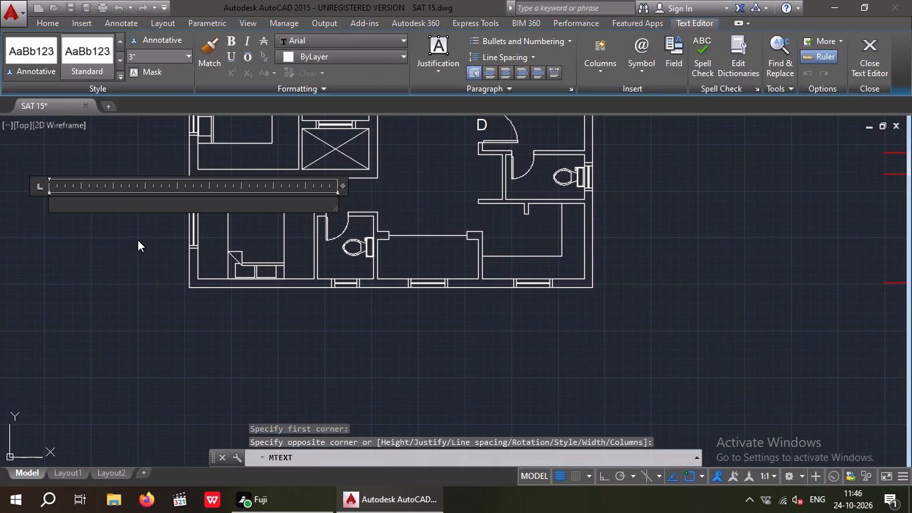
click(146, 59)
text(10)
key(shift+quotedbl)
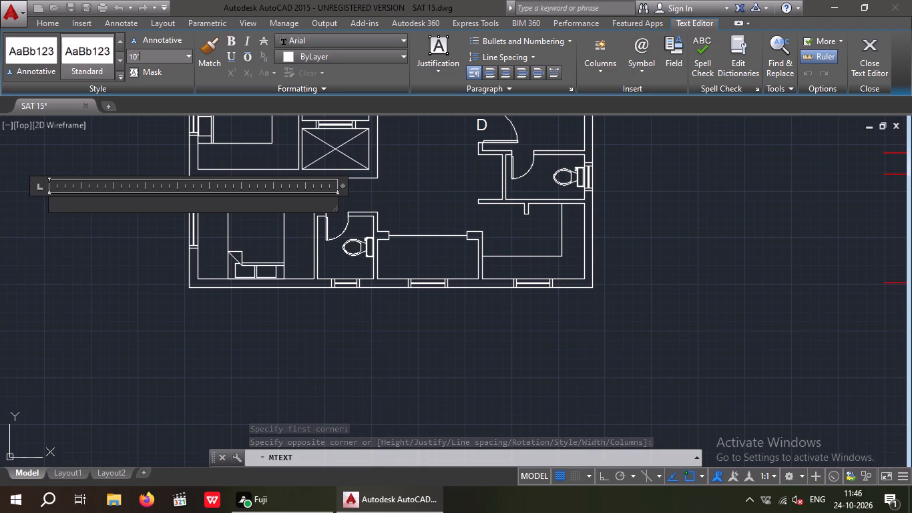
key(Return)
text(D1)
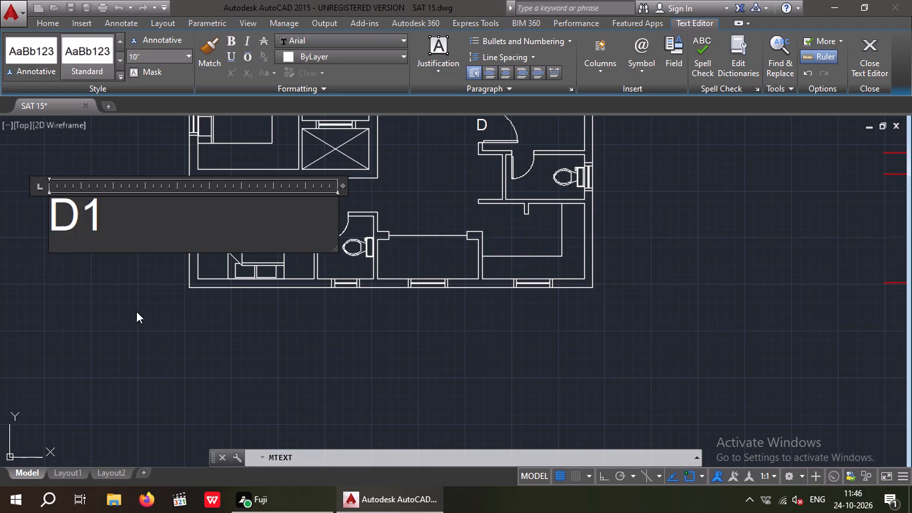
click(136, 311)
Move the new "D1" label into the door opening of the bathroom beside the southwest bedroom.
scroll(61, 196, up, 1)
drag(94, 230, 48, 220)
click(45, 206)
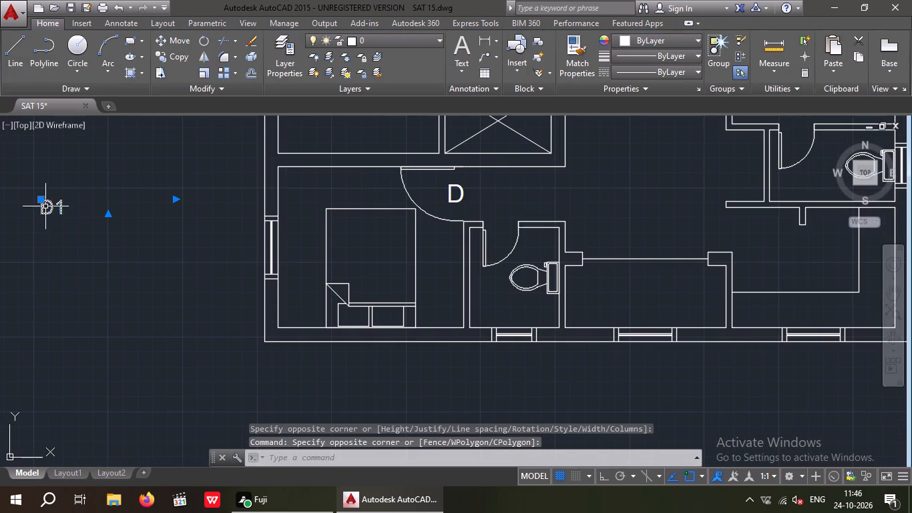
click(182, 37)
drag(39, 216, 50, 221)
scroll(500, 243, up, 3)
scroll(459, 202, down, 1)
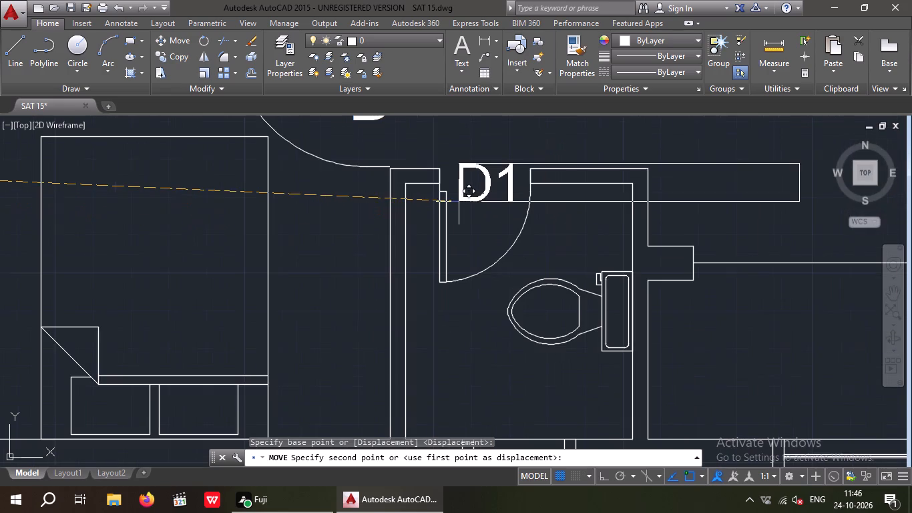
click(461, 195)
scroll(551, 237, down, 2)
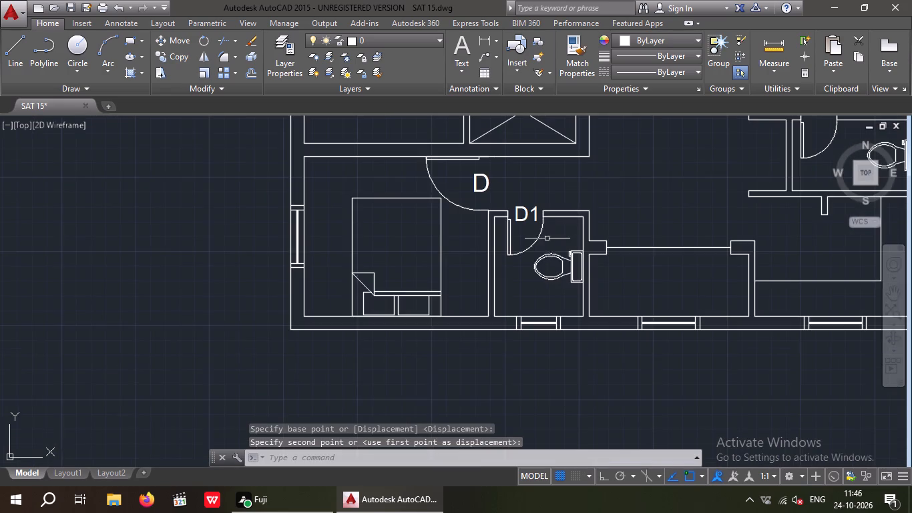
Create a multiline text "D1" with a 10" text height in the empty area east of the floor plan.
middle_drag(540, 253, 396, 339)
middle_drag(604, 343, 470, 366)
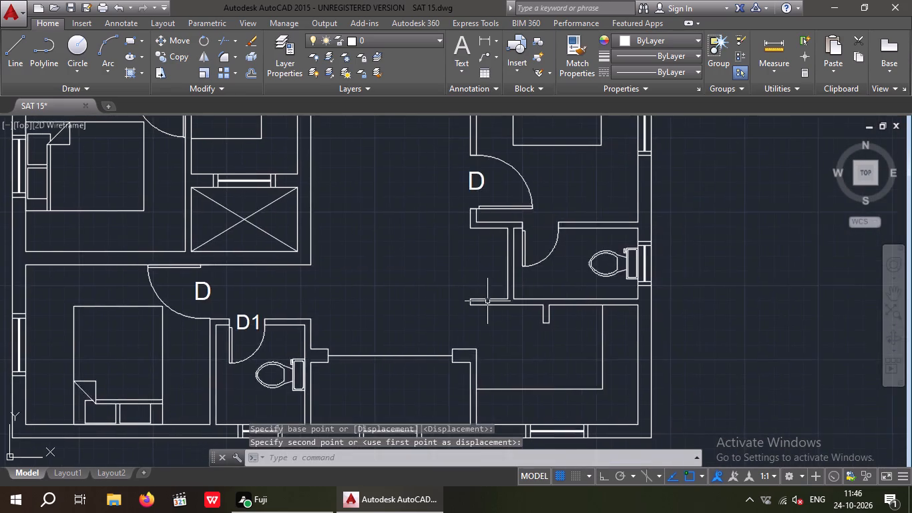
scroll(498, 293, down, 1)
middle_drag(661, 265, 485, 291)
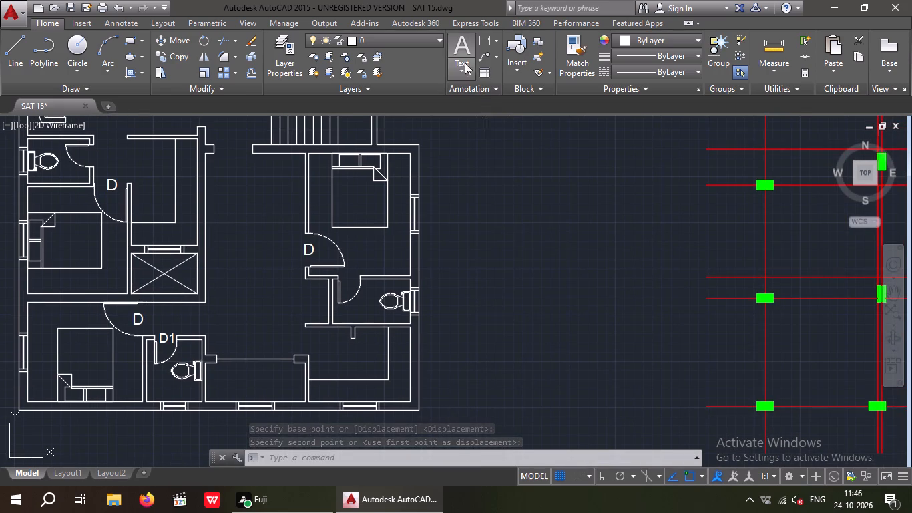
click(465, 47)
drag(447, 260, 449, 271)
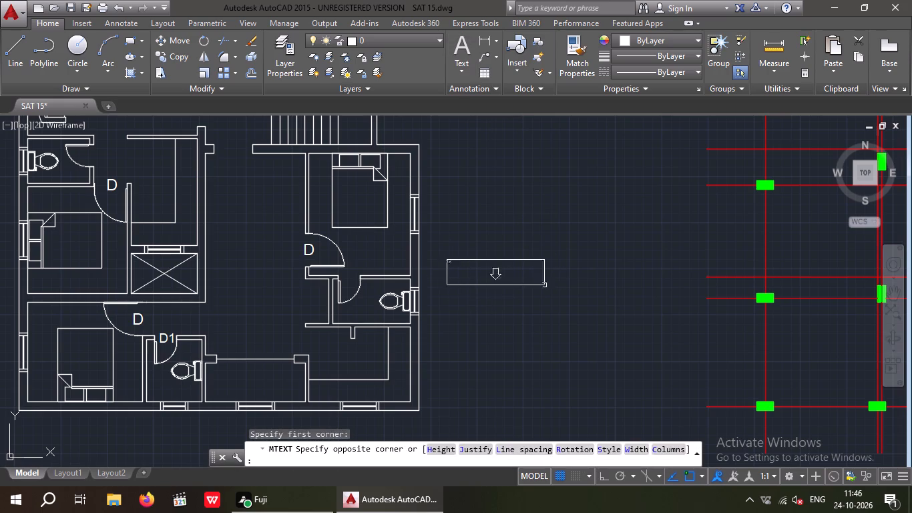
drag(511, 287, 520, 287)
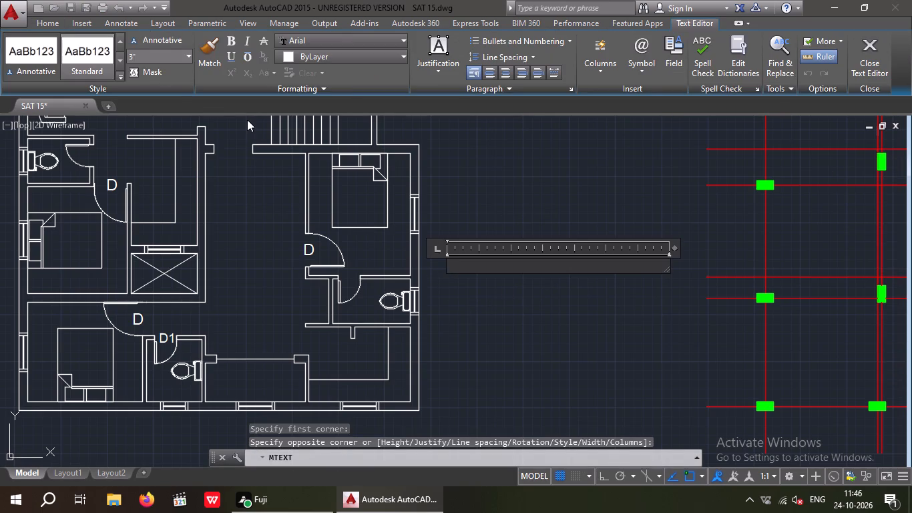
click(140, 55)
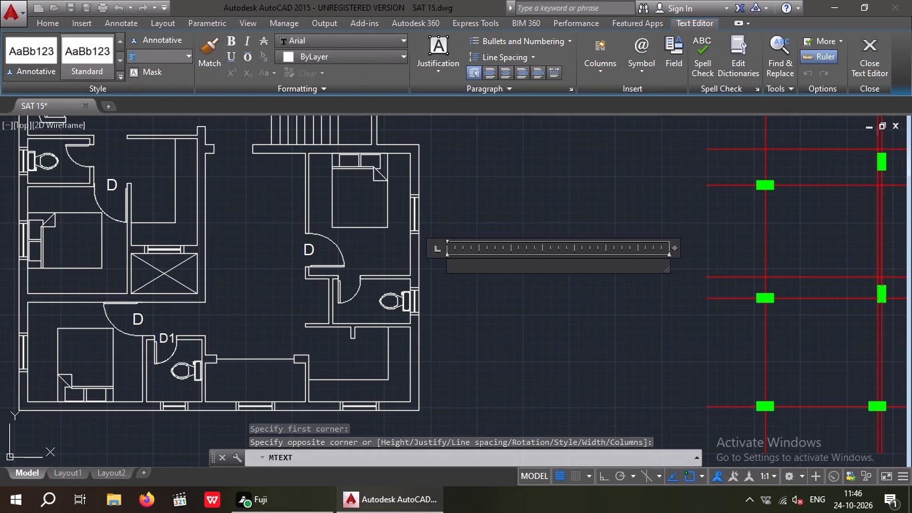
key(1)
key(0)
key(shift+quotedbl)
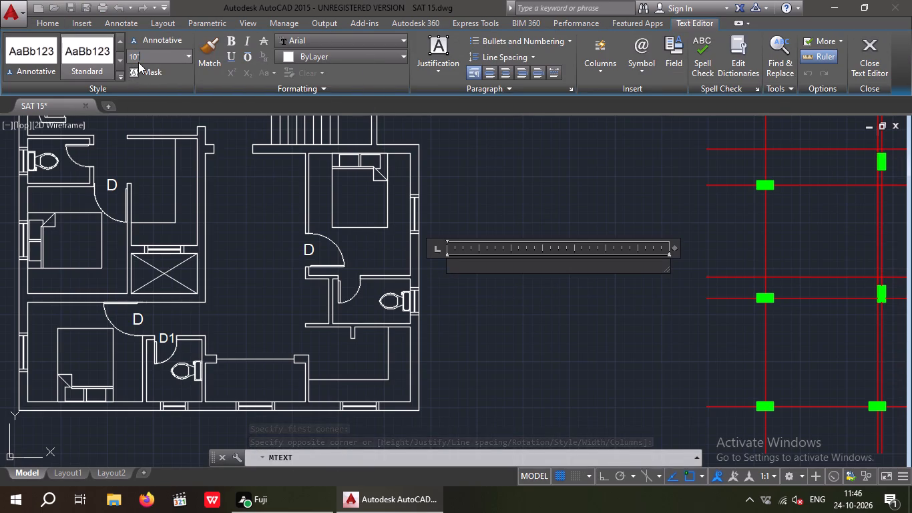
key(Return)
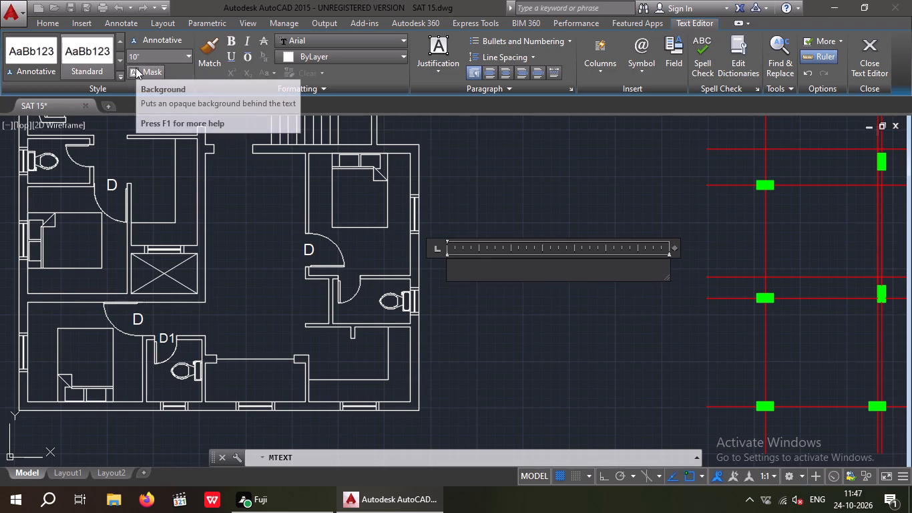
text(D1)
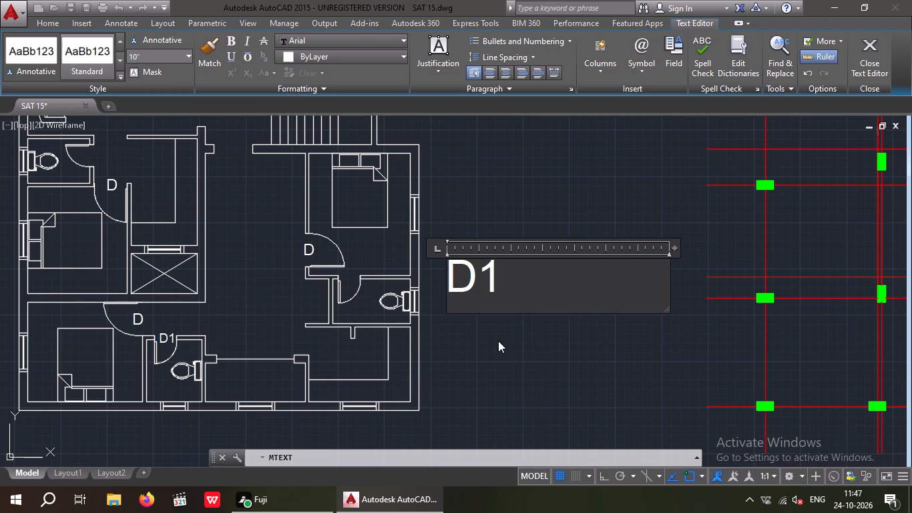
click(498, 341)
Move the new "D1" label into the door opening of the southeast bedroom's bathroom.
drag(489, 198, 461, 244)
click(441, 287)
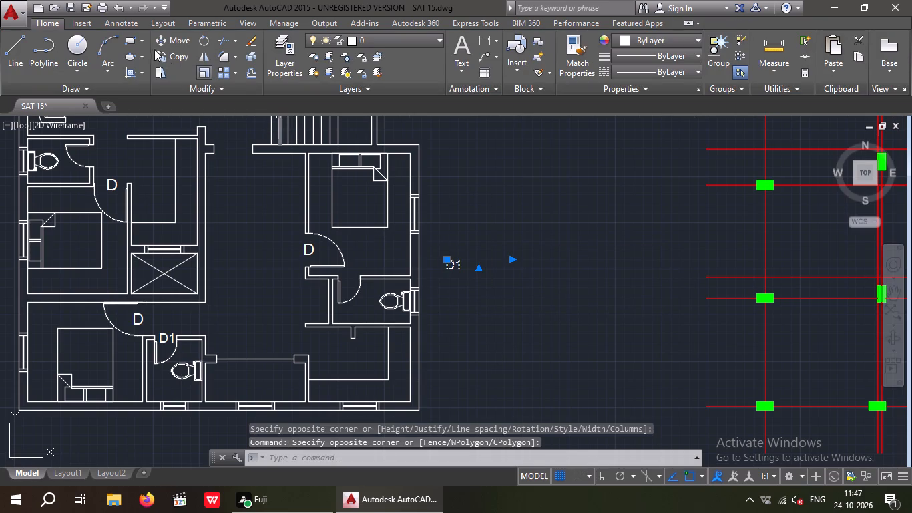
click(173, 39)
scroll(419, 240, up, 1)
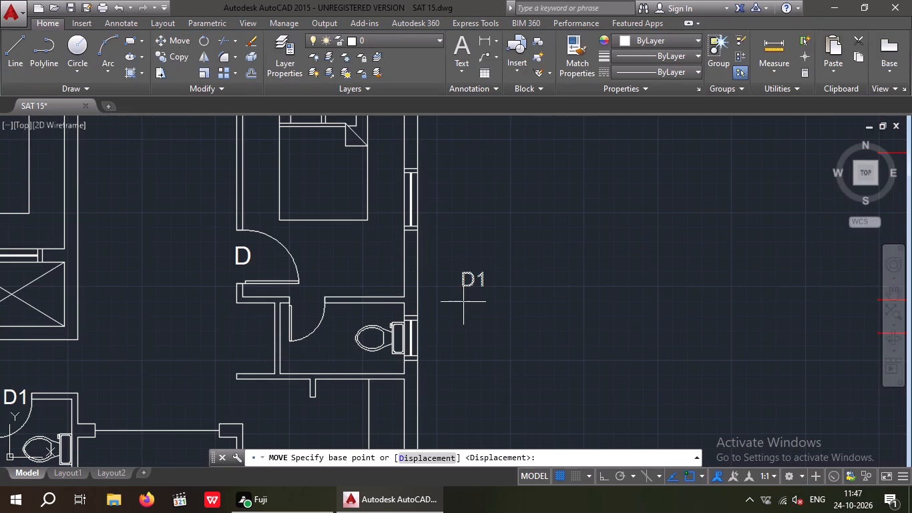
click(466, 291)
scroll(271, 319, up, 3)
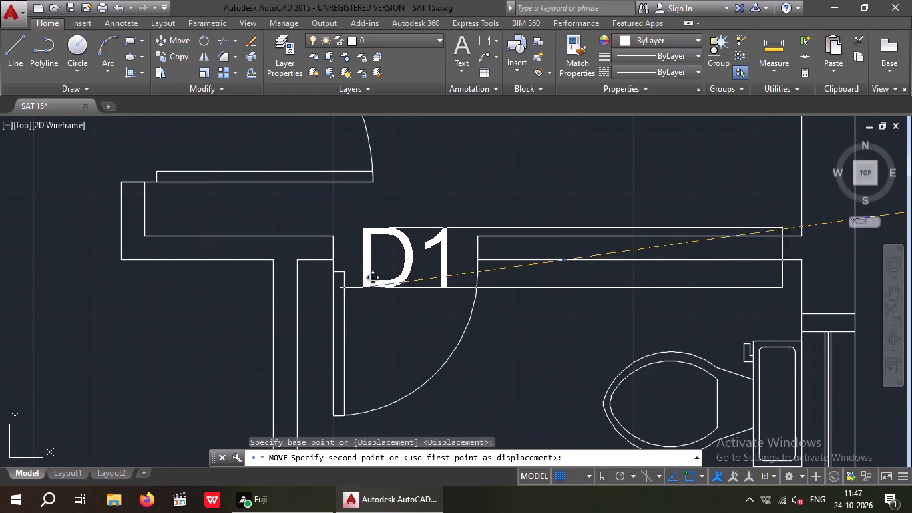
click(364, 277)
Create a multiline text "D1" with a 10" text height outside the west wall, near the bathroom south of the sofa room.
scroll(365, 269, down, 3)
middle_drag(475, 236, 475, 238)
scroll(475, 240, down, 1)
middle_drag(475, 238, 462, 287)
scroll(477, 252, down, 1)
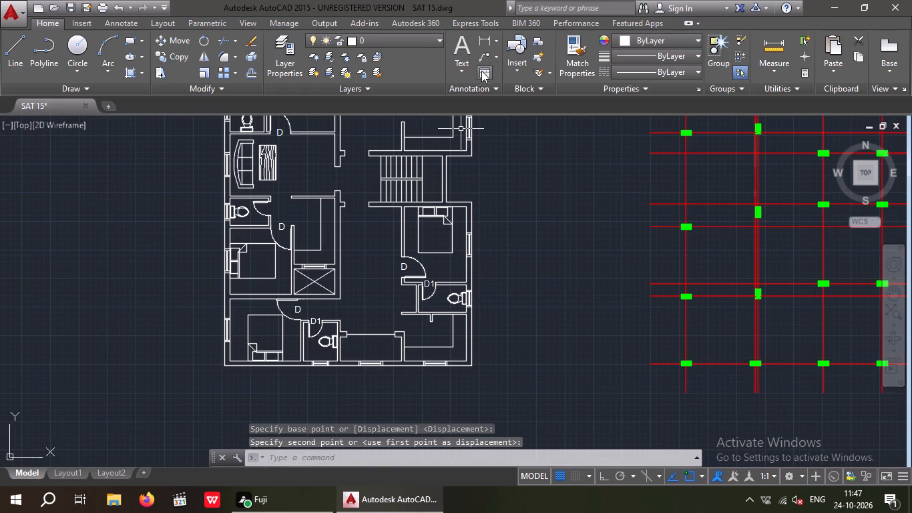
middle_drag(622, 287, 521, 361)
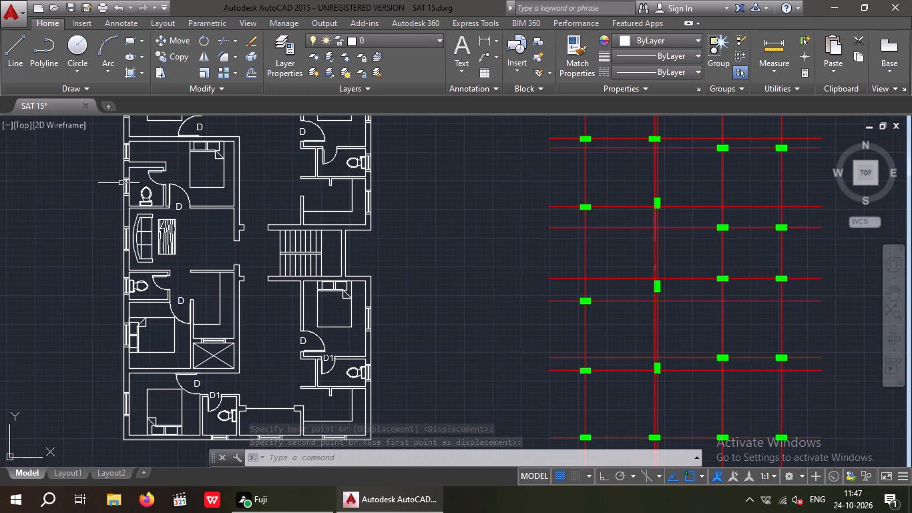
middle_drag(177, 138, 271, 132)
scroll(255, 279, up, 3)
middle_drag(264, 273, 318, 271)
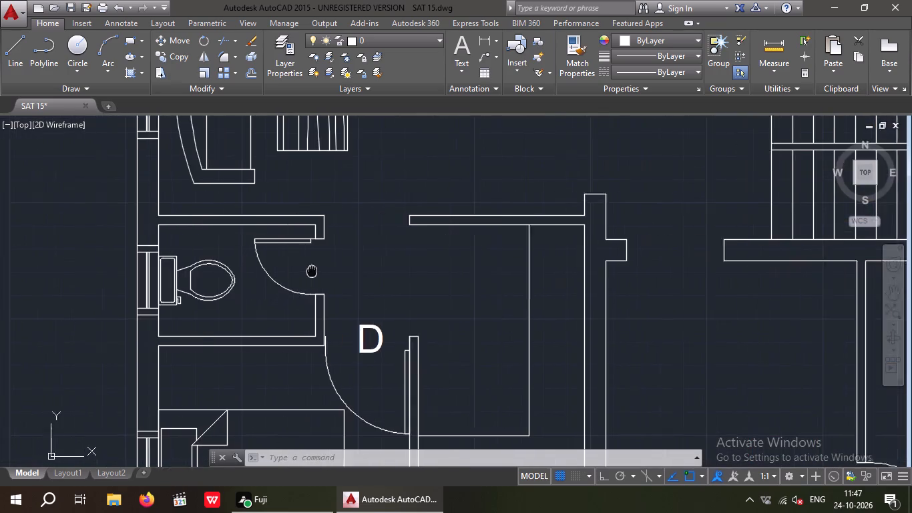
middle_drag(318, 271, 347, 265)
scroll(350, 264, down, 1)
click(459, 45)
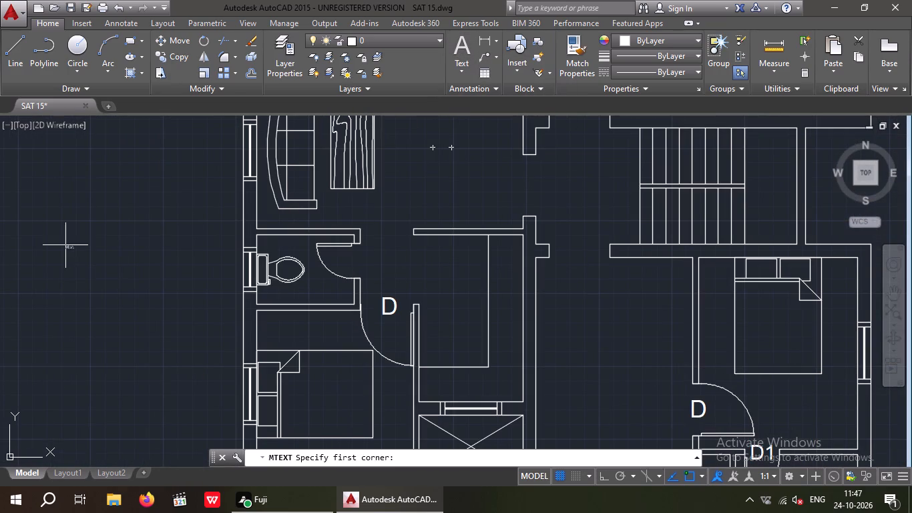
drag(66, 227, 80, 260)
click(216, 275)
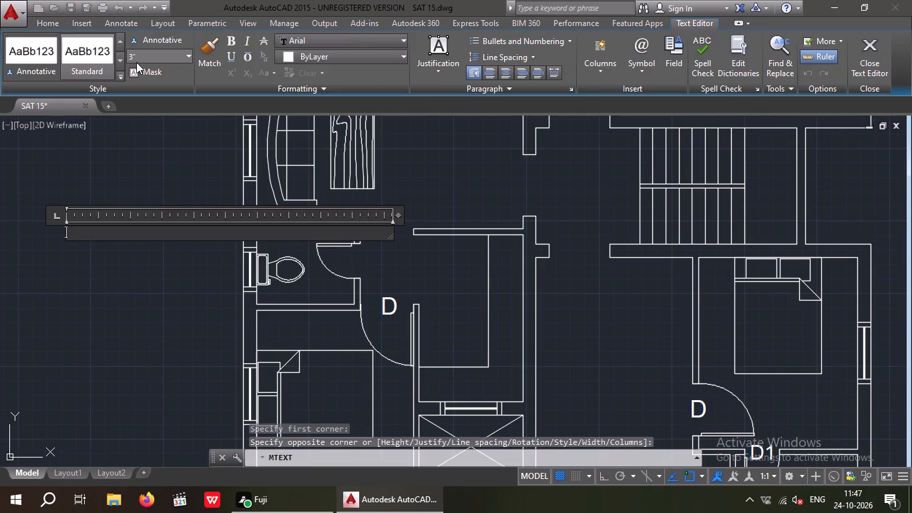
click(140, 57)
text(10)
key(shift+quotedbl)
key(Return)
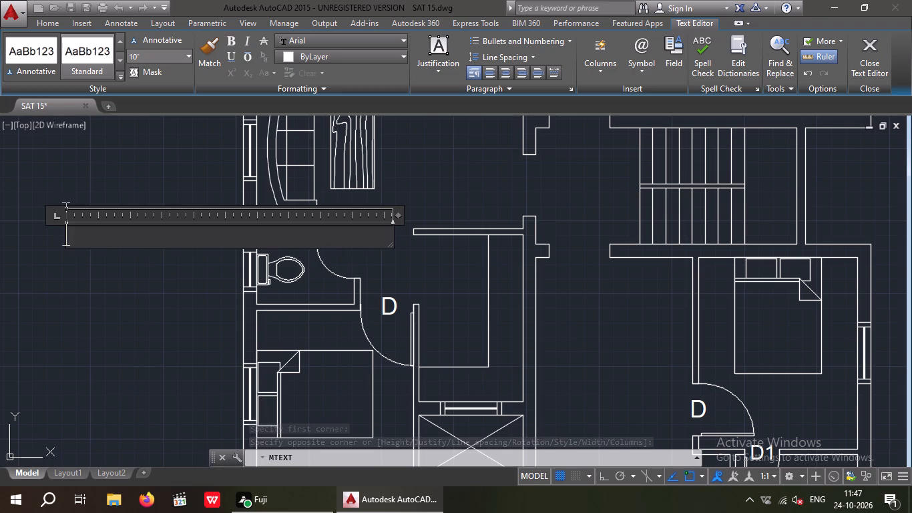
text(D1)
click(137, 291)
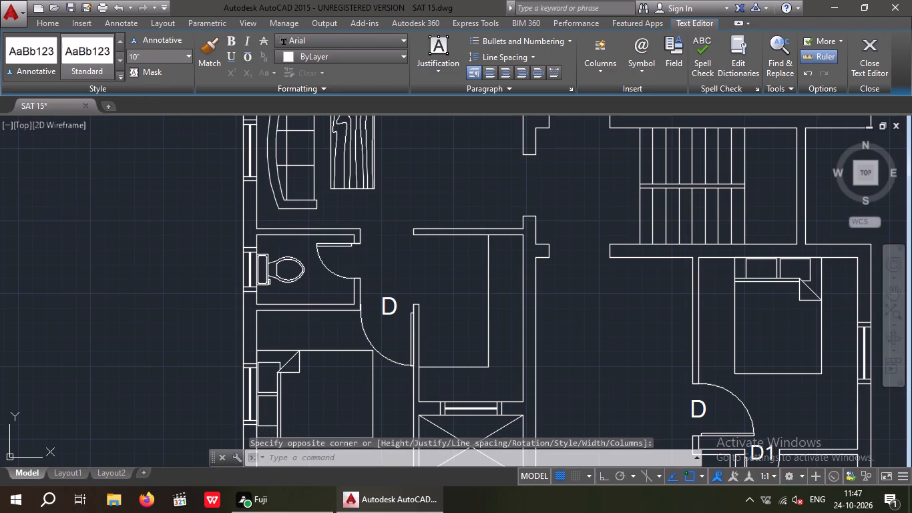
Move the new "D1" label into the door opening of the west-side bathroom just south of the sofa room.
click(103, 274)
click(43, 201)
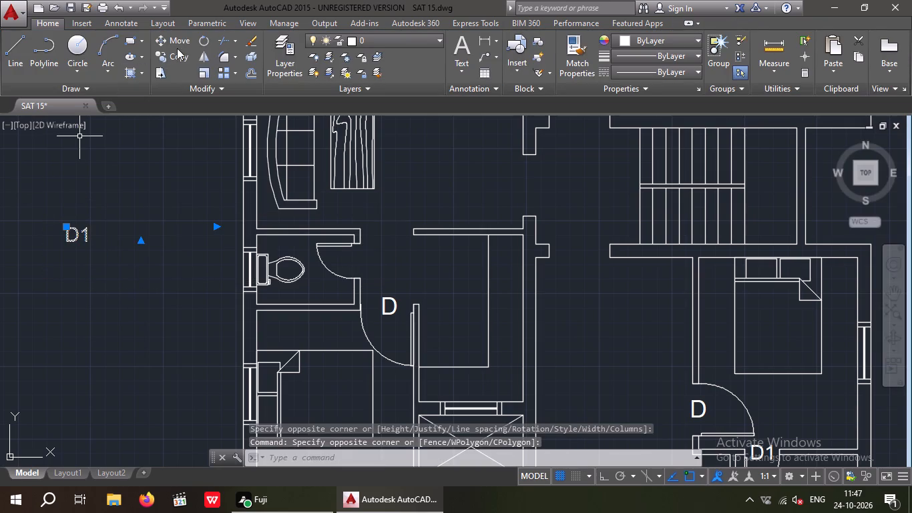
click(181, 43)
click(61, 243)
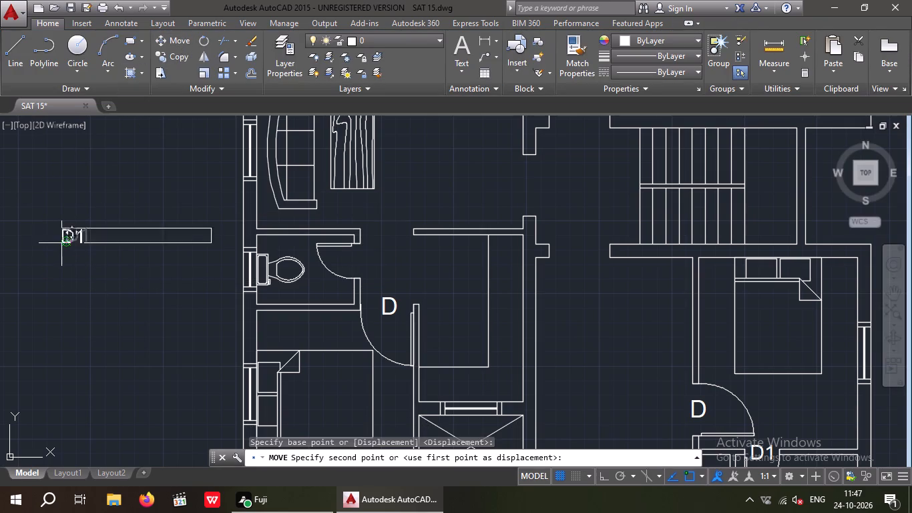
scroll(333, 267, up, 2)
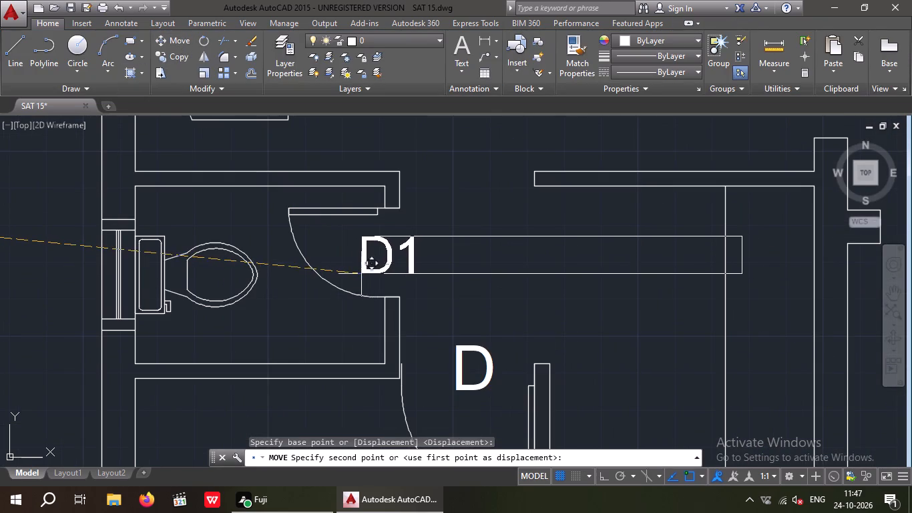
click(361, 269)
Create a multiline text "D1" with a 10" text height outside the west wall, near the bathroom north of the sofa room.
scroll(363, 259, down, 3)
middle_drag(392, 247, 301, 271)
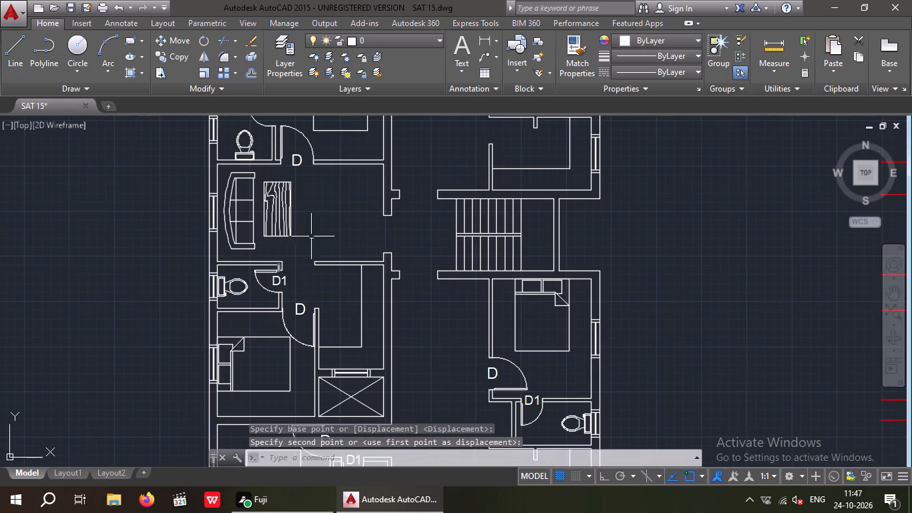
middle_drag(313, 228, 249, 299)
scroll(279, 223, down, 1)
middle_drag(277, 228, 254, 280)
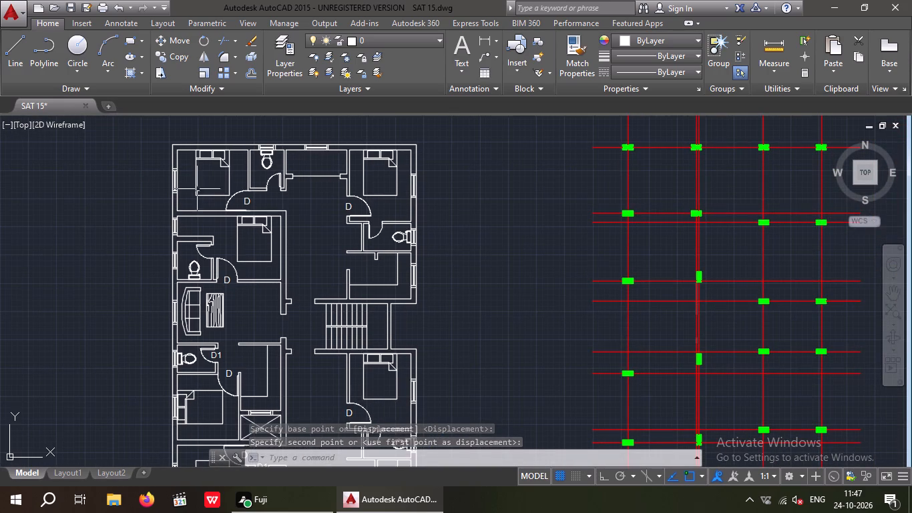
scroll(219, 242, up, 2)
middle_drag(219, 242, 300, 230)
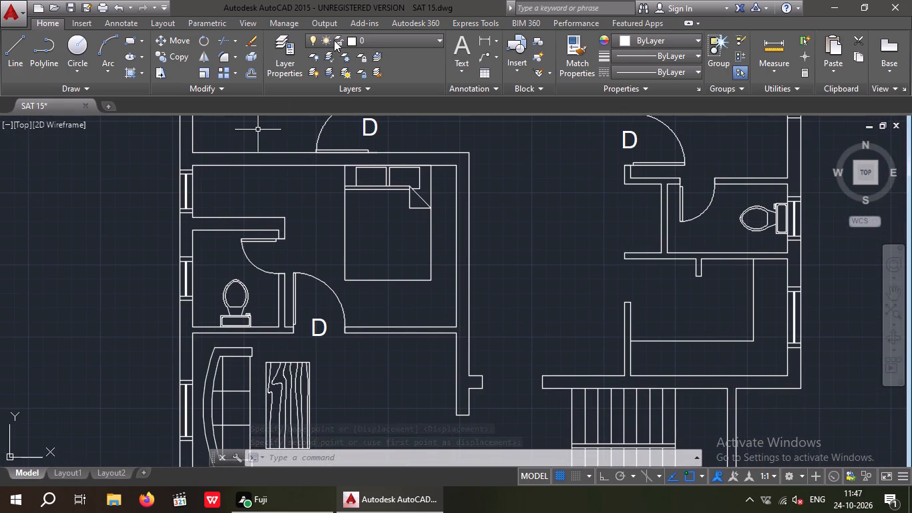
click(458, 54)
drag(13, 214, 35, 247)
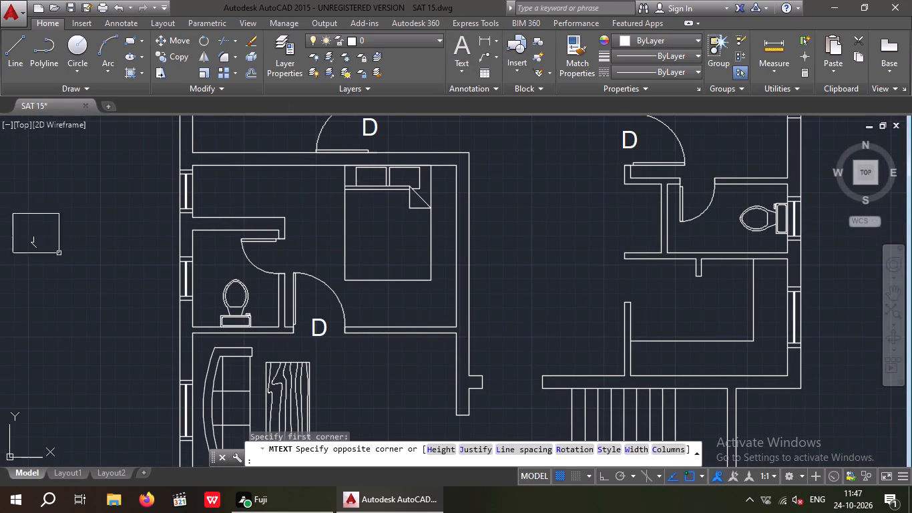
click(120, 254)
click(151, 59)
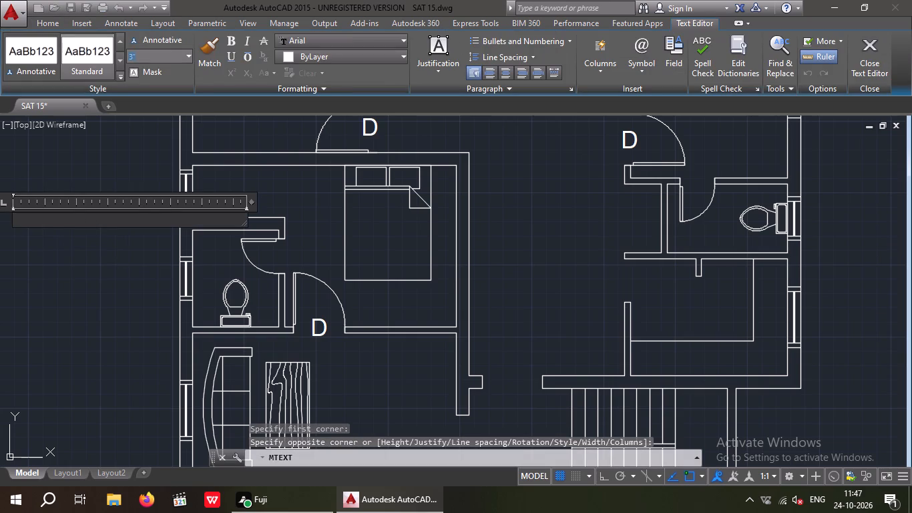
text(10)
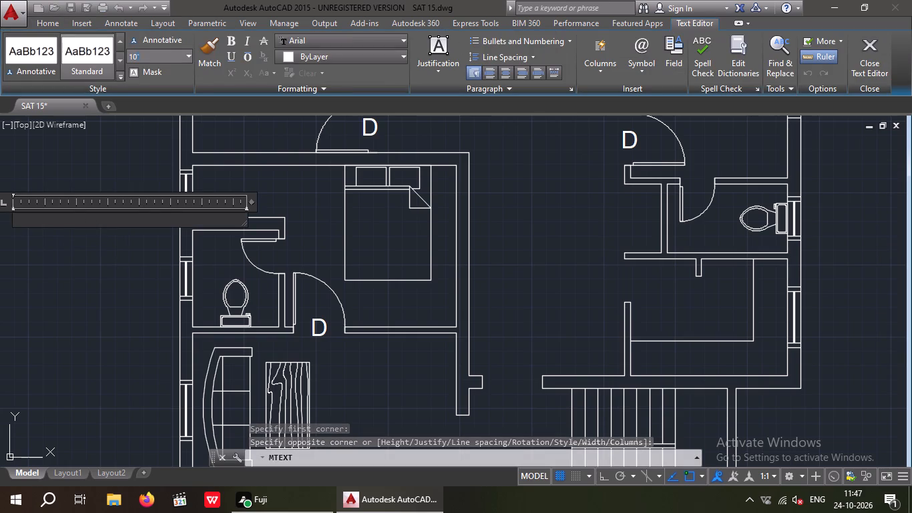
key(shift+quotedbl)
key(Return)
text(D`1)
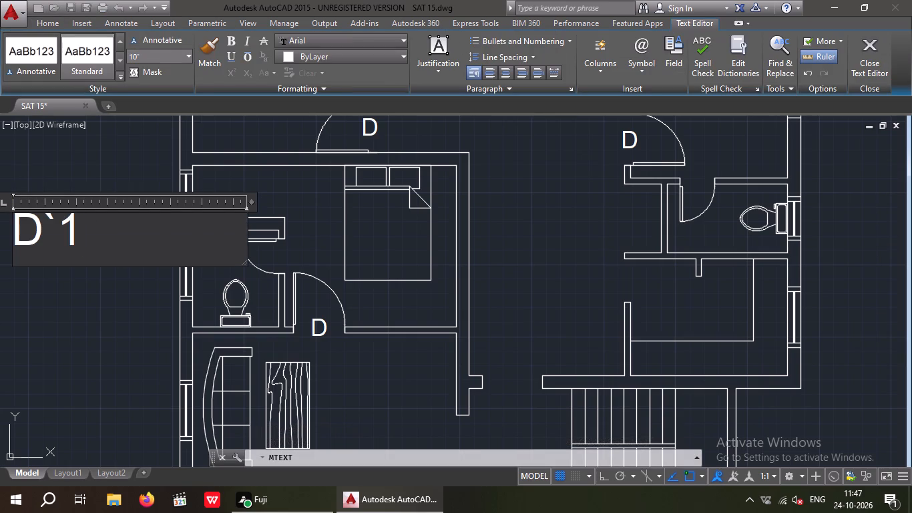
key(BackSpace)
key(BackSpace)
key(1)
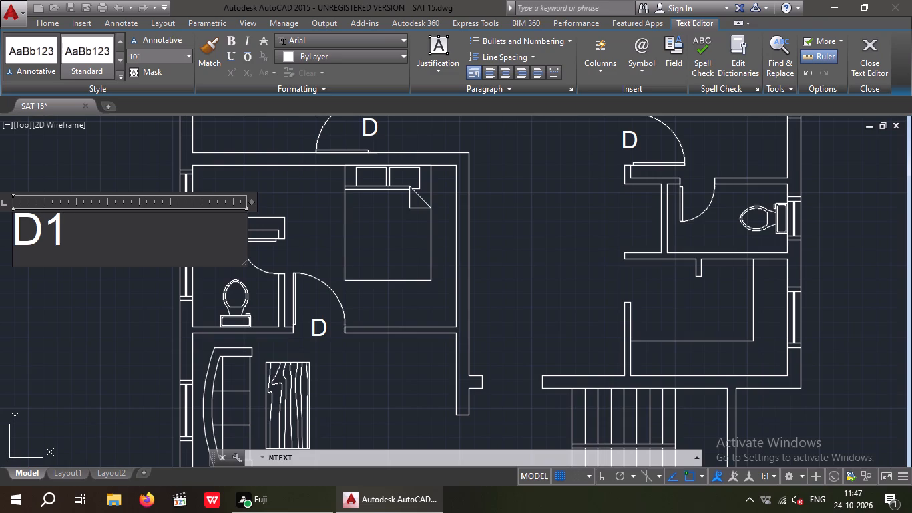
click(113, 166)
Move the new "D1" label into the door opening of the west-side bathroom just north of the sofa room.
click(57, 252)
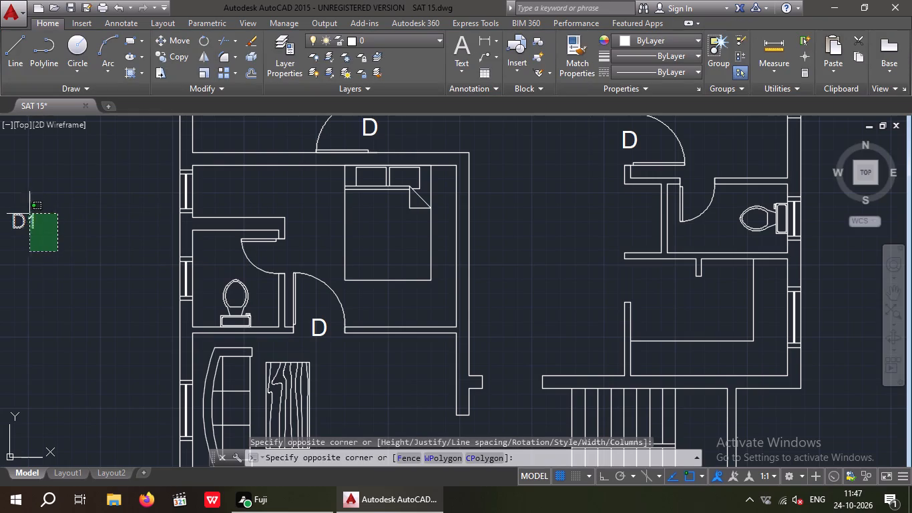
click(23, 207)
click(174, 41)
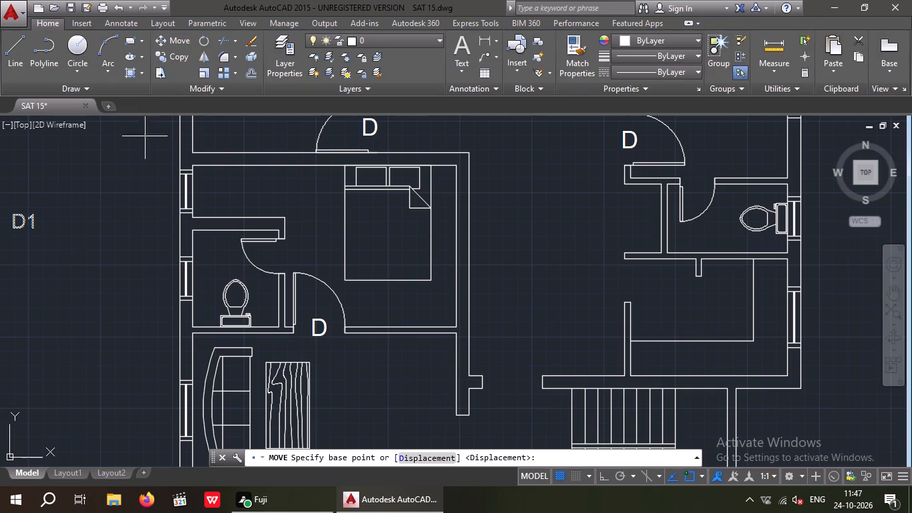
click(11, 232)
scroll(275, 263, up, 2)
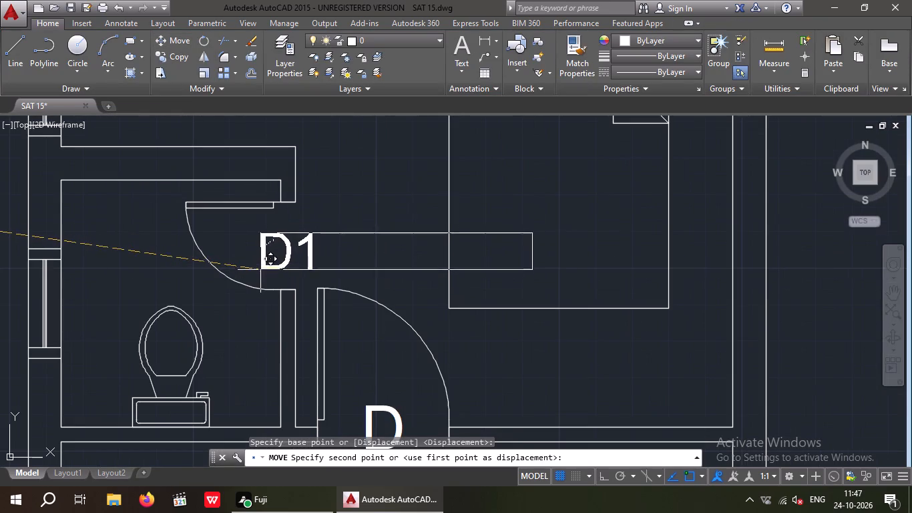
click(262, 268)
Create a multiline text "D1" with a 10" text height outside the west wall, beside the northwest bedroom.
scroll(280, 246, down, 3)
middle_drag(264, 276, 247, 332)
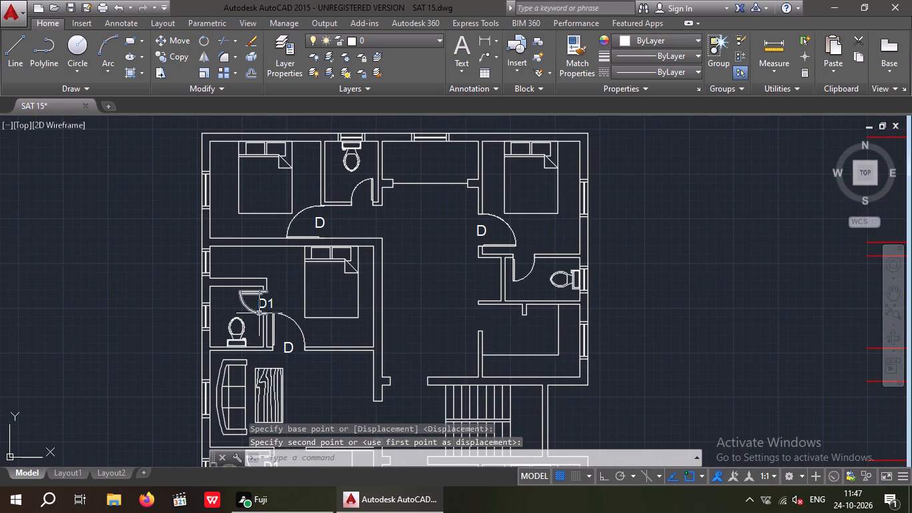
click(461, 49)
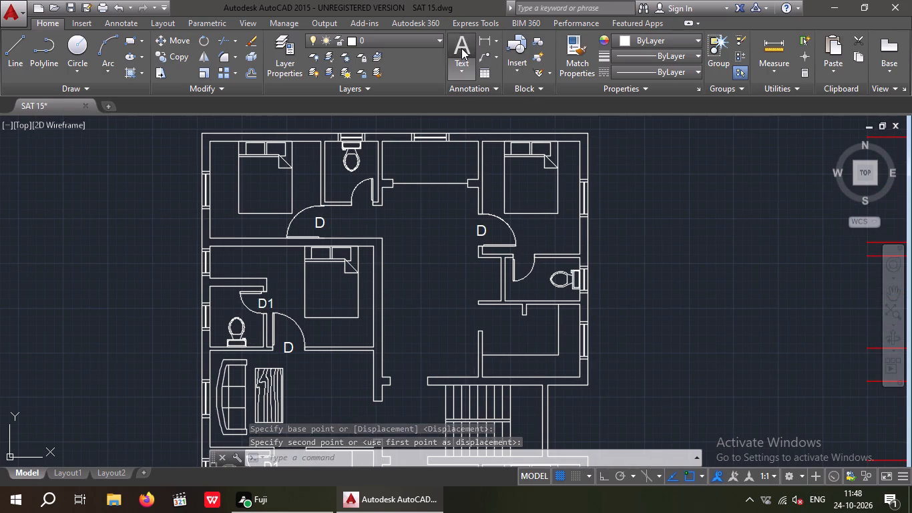
drag(96, 178, 111, 190)
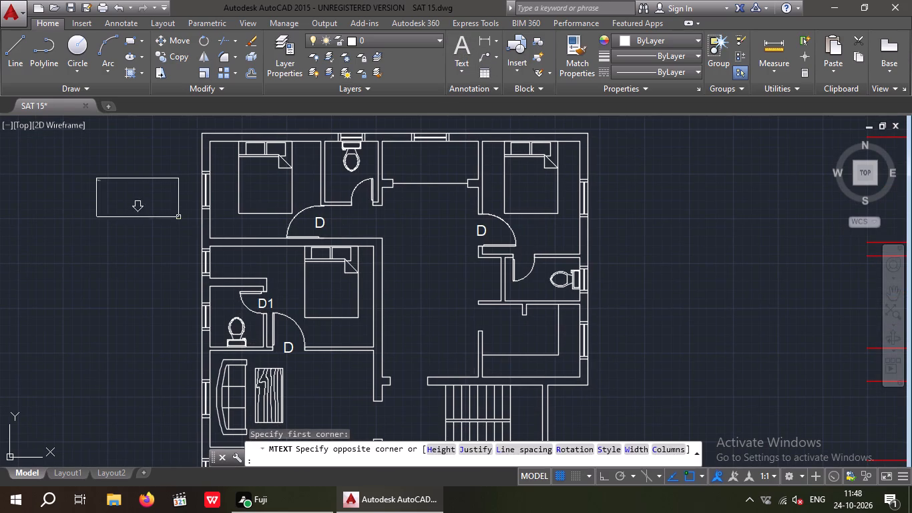
click(175, 218)
click(143, 58)
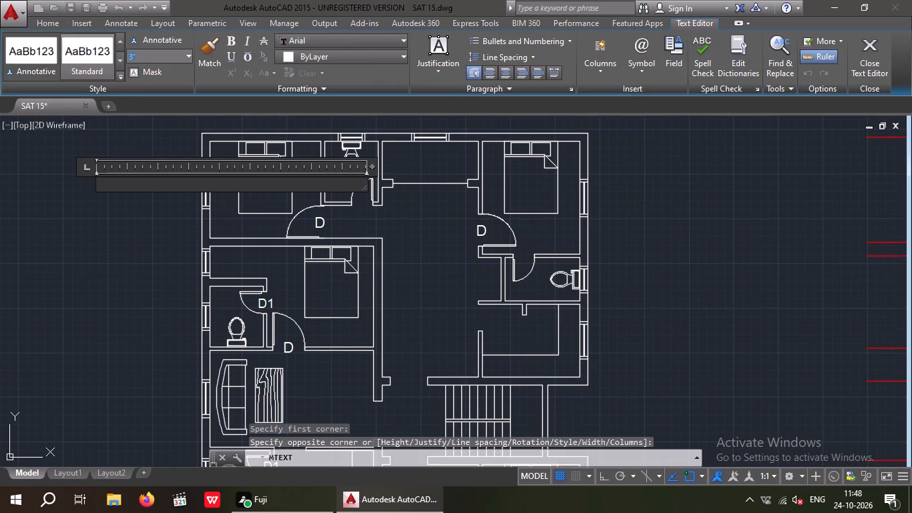
text(10)
key(shift+quotedbl)
key(Return)
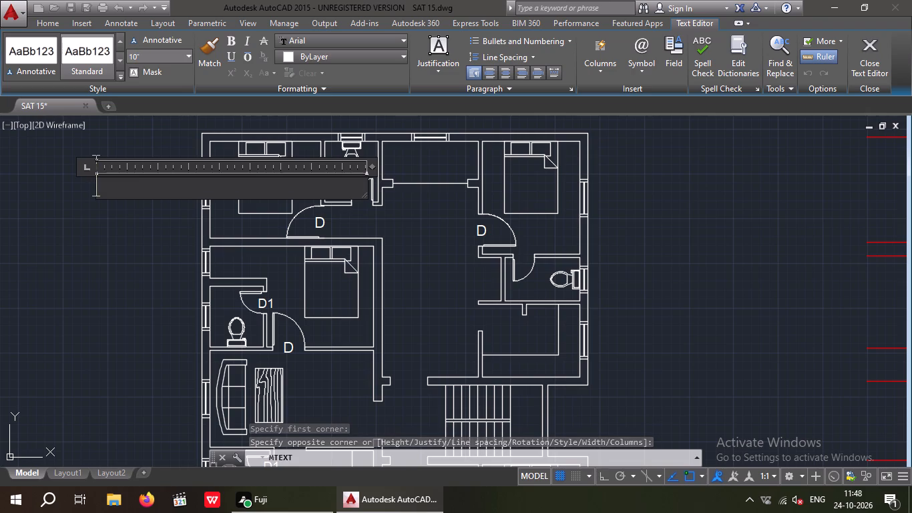
text(D1)
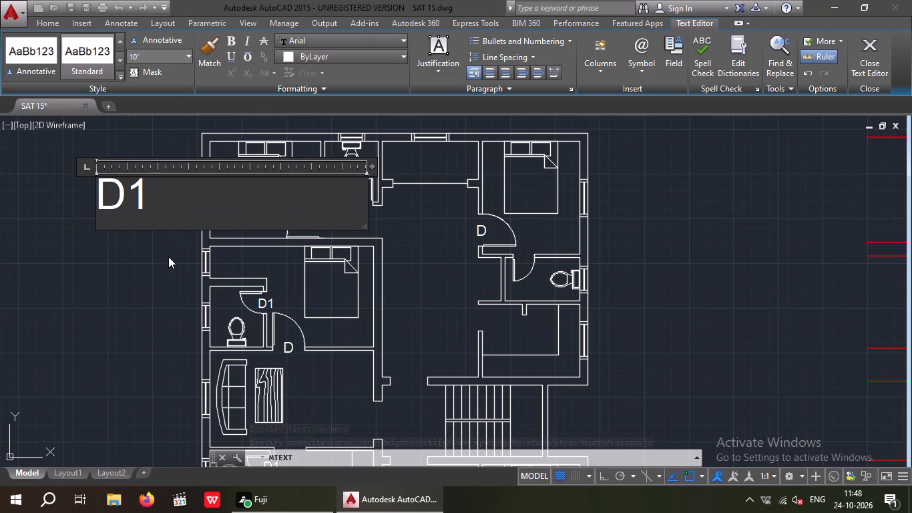
click(166, 257)
Move the new "D1" label into the door opening of the bathroom adjoining the northwest bedroom.
click(107, 180)
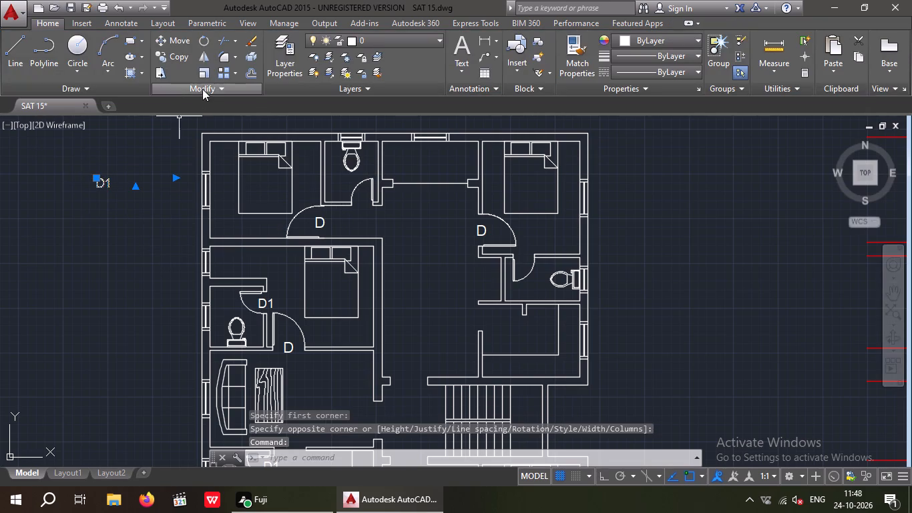
click(161, 42)
click(102, 187)
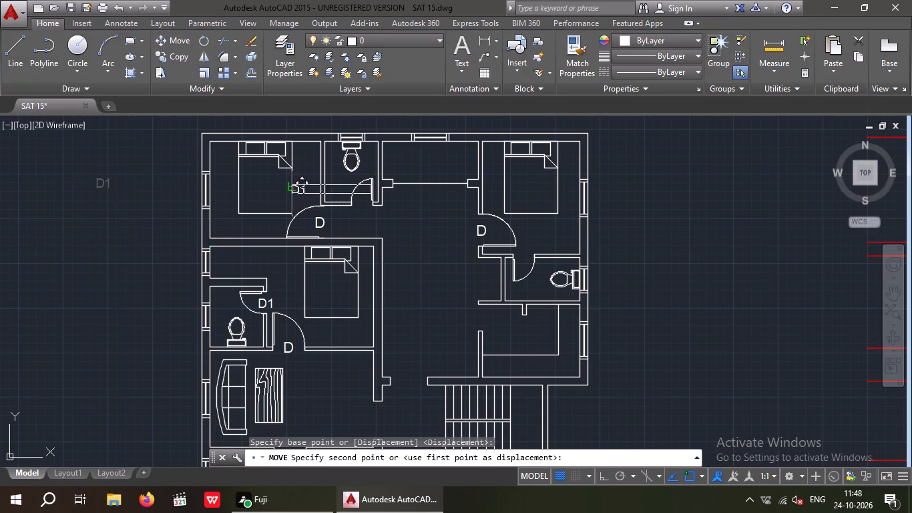
scroll(340, 205, up, 5)
scroll(367, 210, down, 2)
middle_drag(365, 218, 356, 245)
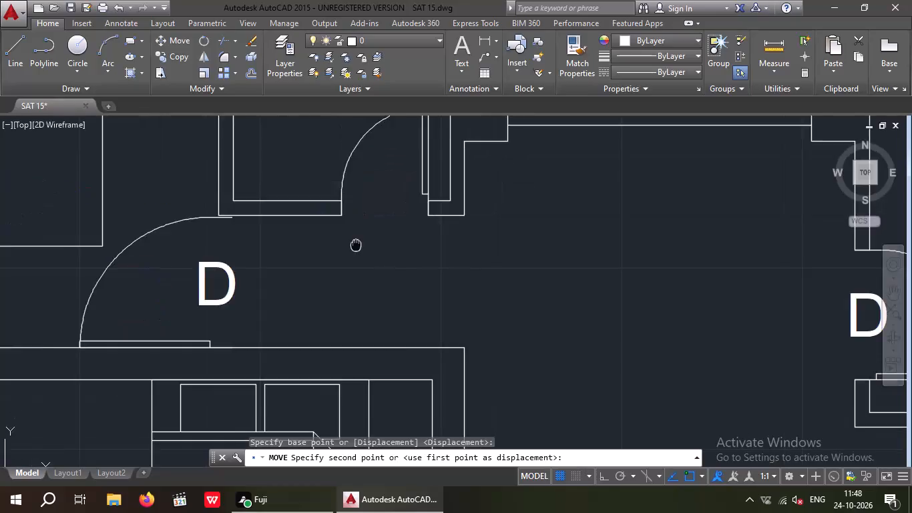
middle_drag(356, 245, 339, 281)
scroll(341, 270, up, 2)
click(334, 254)
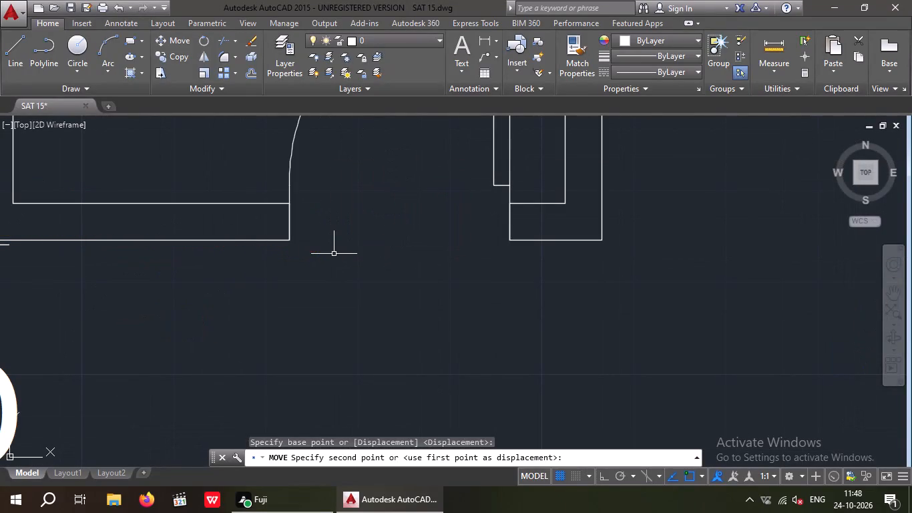
Create a multiline text "D1" with a 10" text height in the central hall, west of the northeast bathroom.
scroll(334, 253, down, 3)
middle_drag(340, 265, 291, 256)
scroll(273, 233, down, 2)
middle_drag(316, 245, 309, 217)
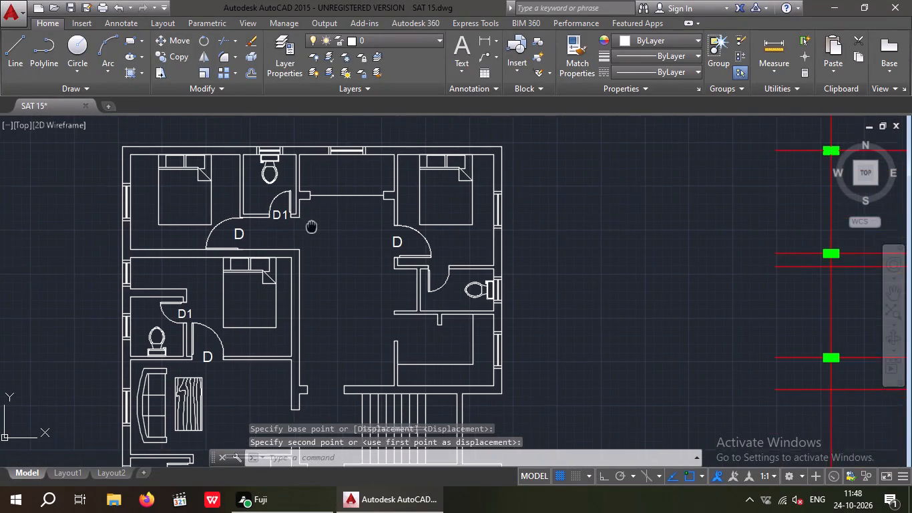
middle_drag(309, 217, 305, 190)
click(455, 49)
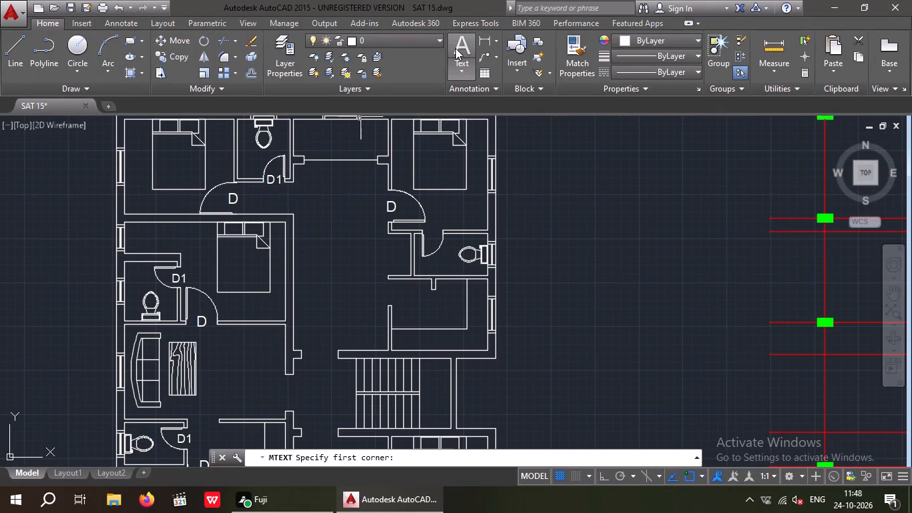
scroll(320, 244, up, 1)
drag(310, 222, 314, 241)
click(409, 276)
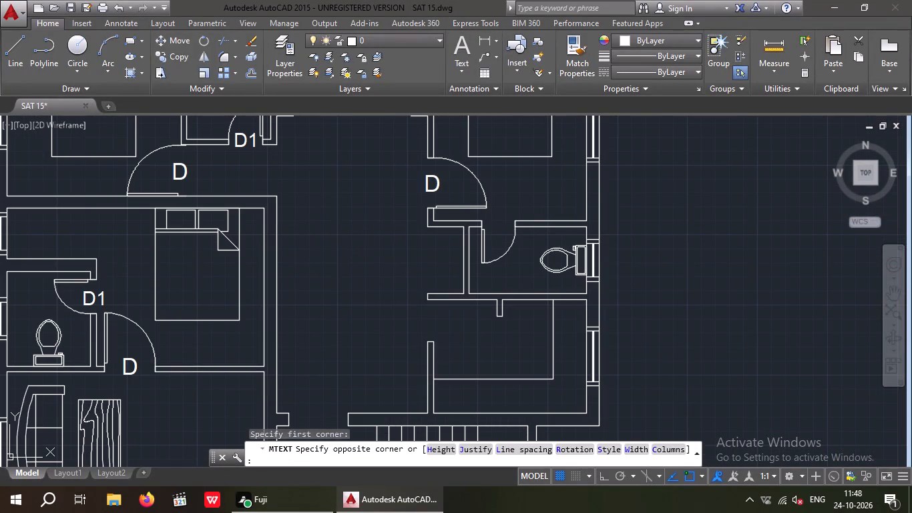
click(159, 61)
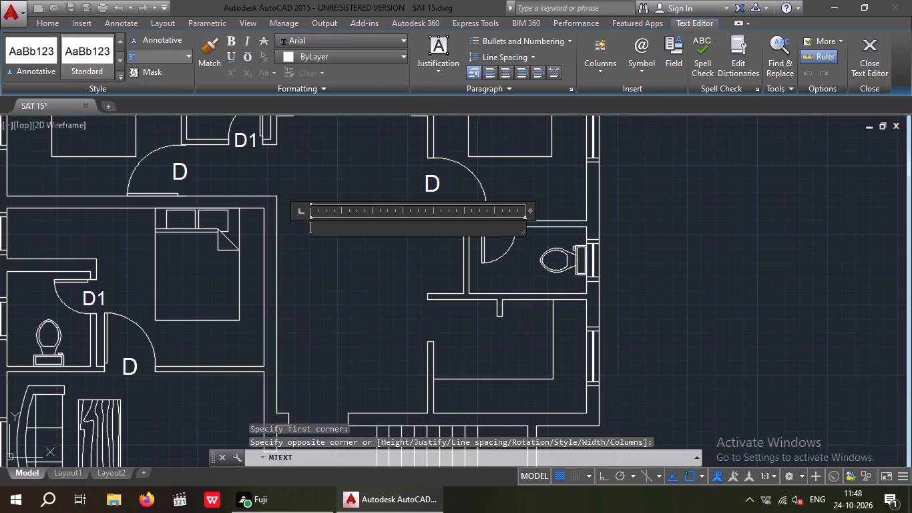
text(10)
key(shift+quotedbl)
key(Return)
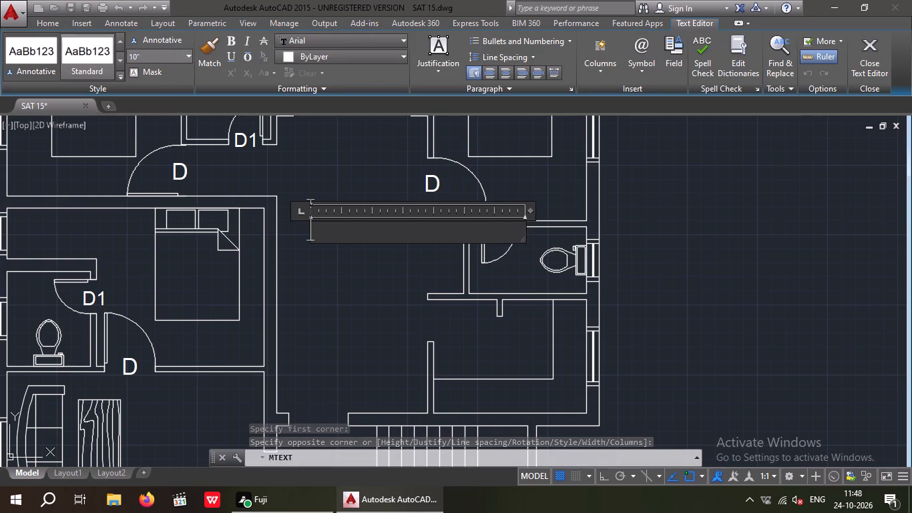
key(d)
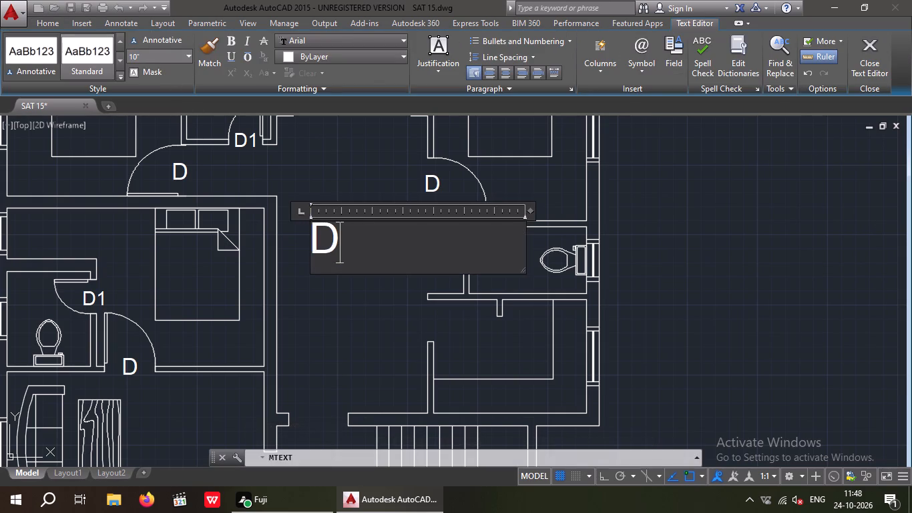
key(1)
click(362, 162)
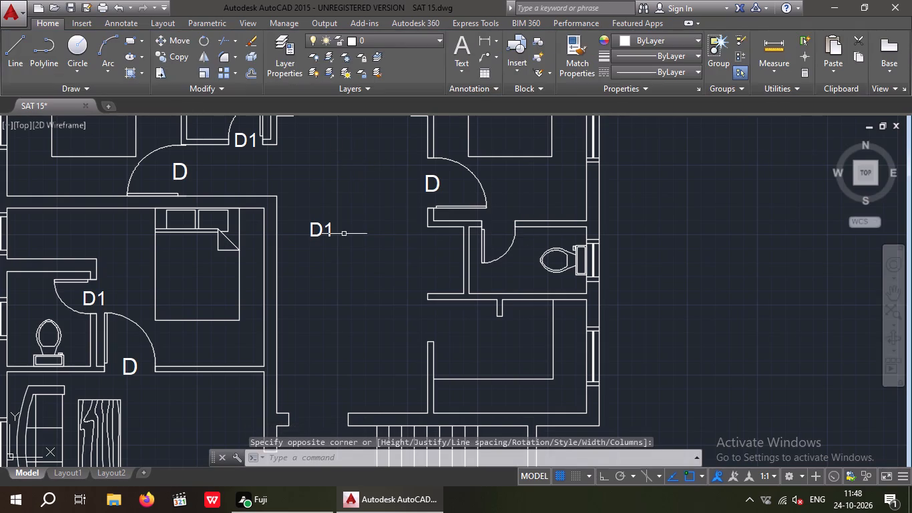
Move the new "D1" label into the door opening of the bathroom south of the northeast bedroom.
scroll(313, 256, up, 1)
drag(354, 252, 340, 232)
click(311, 172)
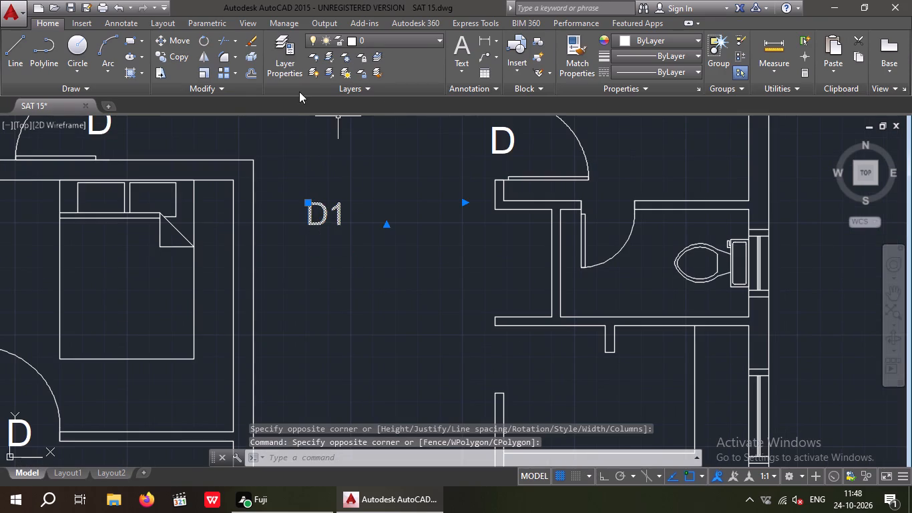
click(175, 39)
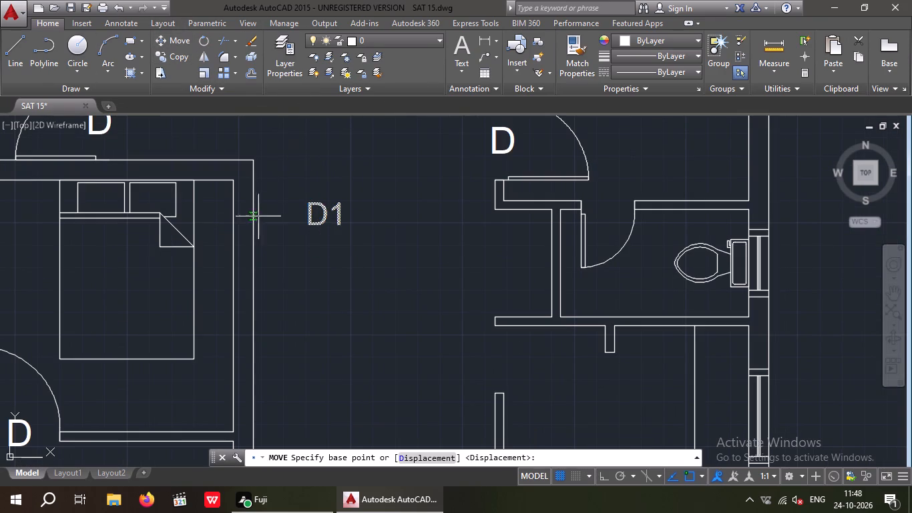
click(305, 223)
scroll(593, 226, up, 2)
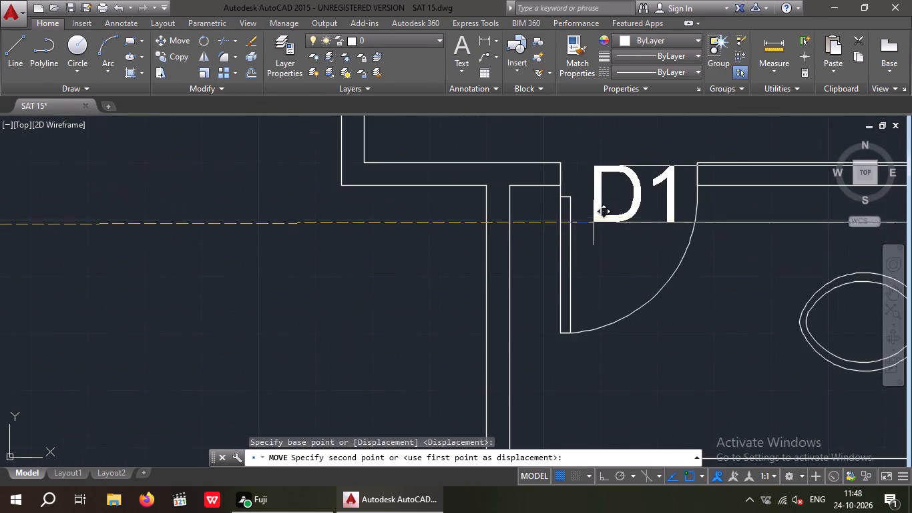
click(595, 205)
Create a multiline text "W" with a 13" text height outside the west wall of the plan.
scroll(589, 205, down, 2)
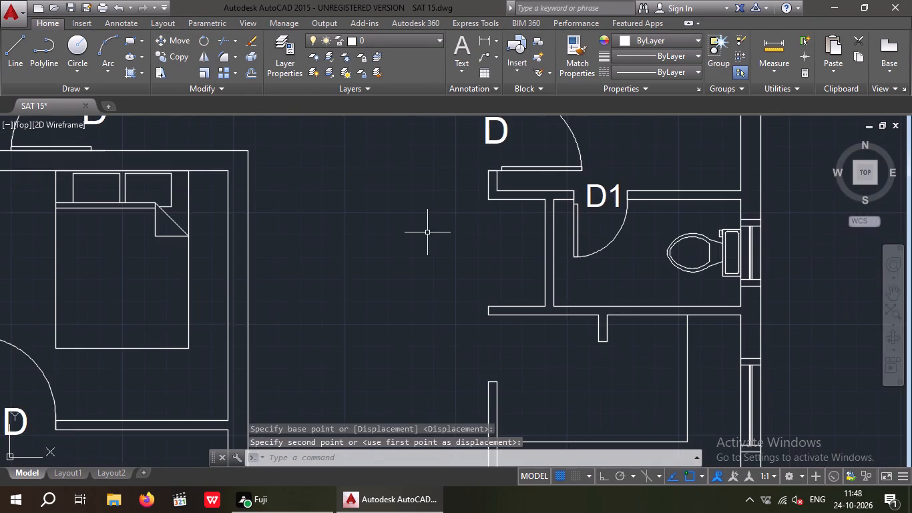
scroll(421, 247, down, 3)
middle_drag(422, 235, 449, 244)
middle_drag(442, 242, 451, 202)
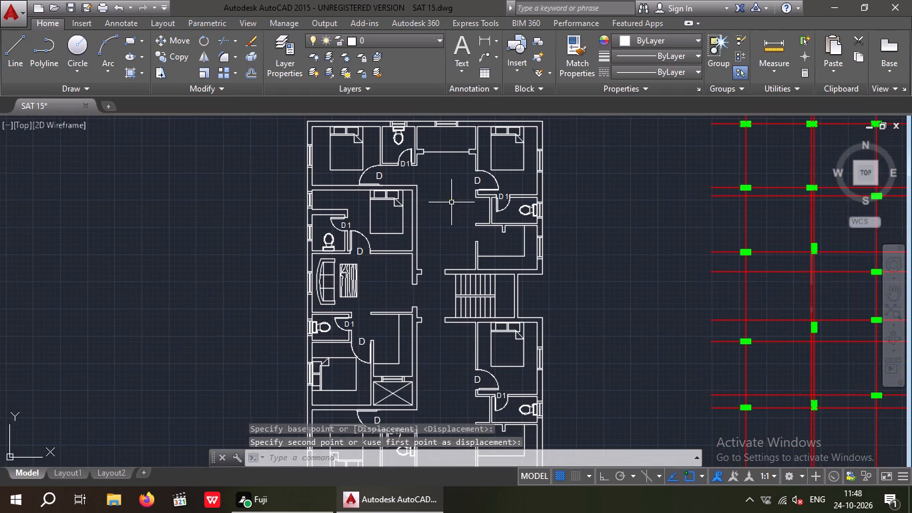
middle_drag(437, 229, 494, 204)
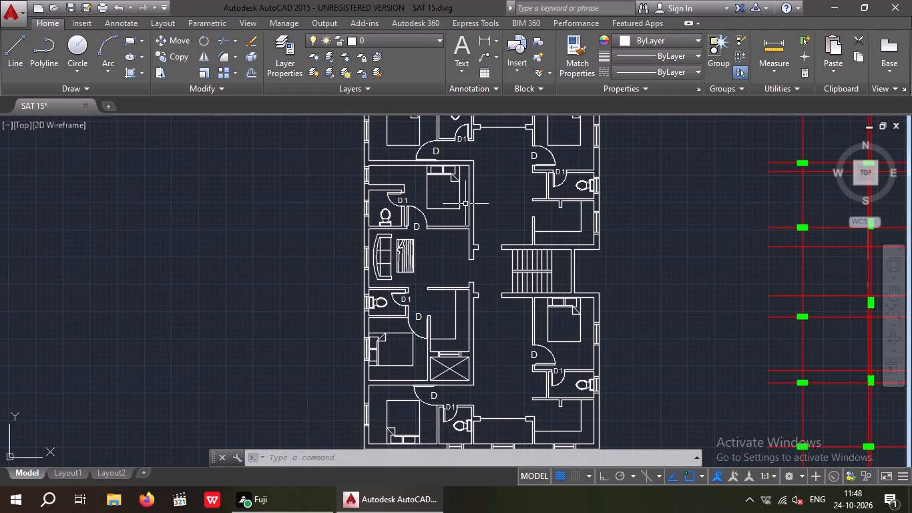
click(457, 52)
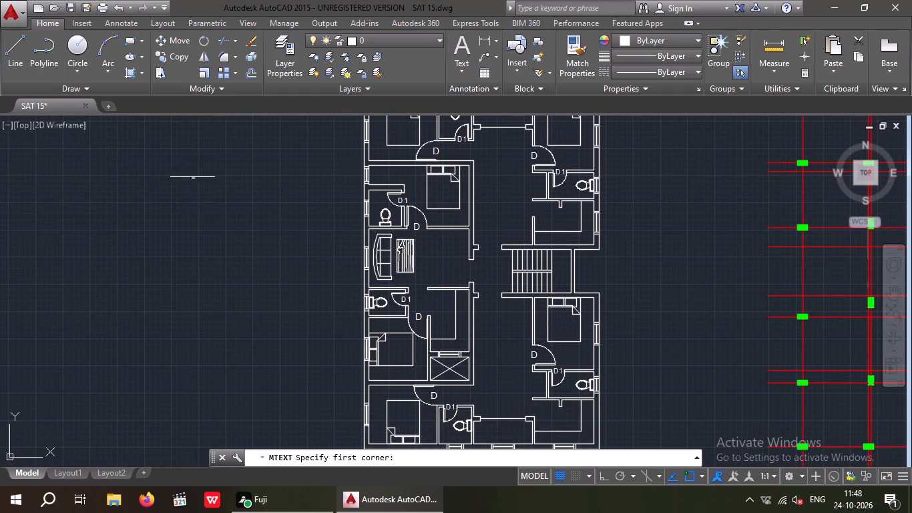
drag(232, 175, 234, 181)
click(288, 206)
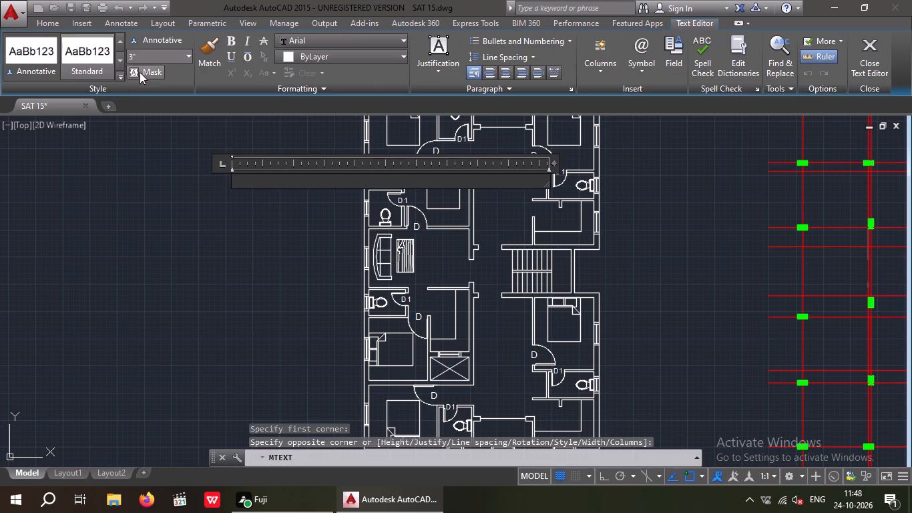
click(148, 59)
text(13)
key(shift+quotedbl)
key(Return)
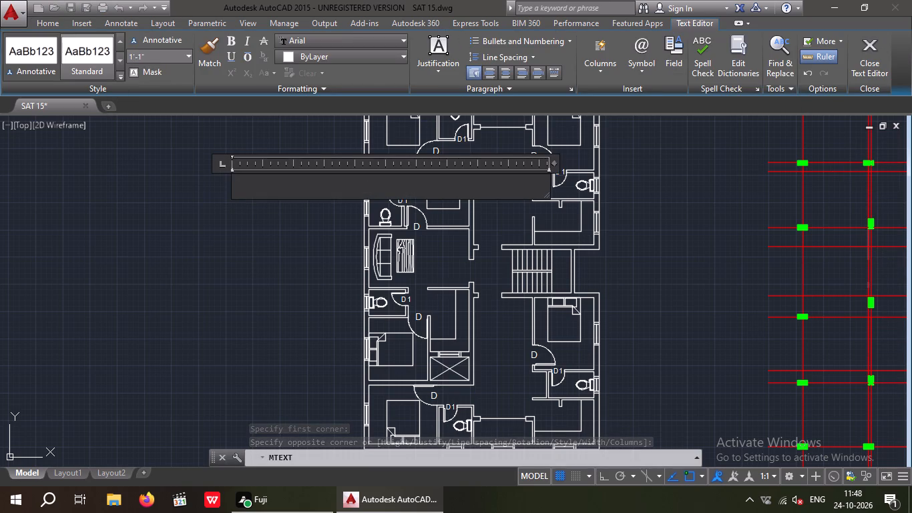
key(w)
click(170, 192)
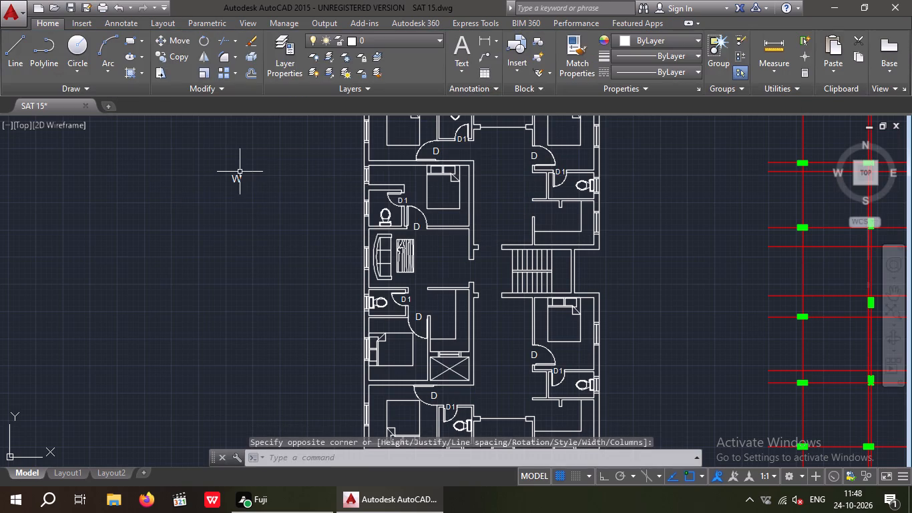
Move the "W" label to just above the window on the north side of the crossed shaft.
scroll(244, 170, up, 1)
drag(254, 199, 233, 188)
click(210, 167)
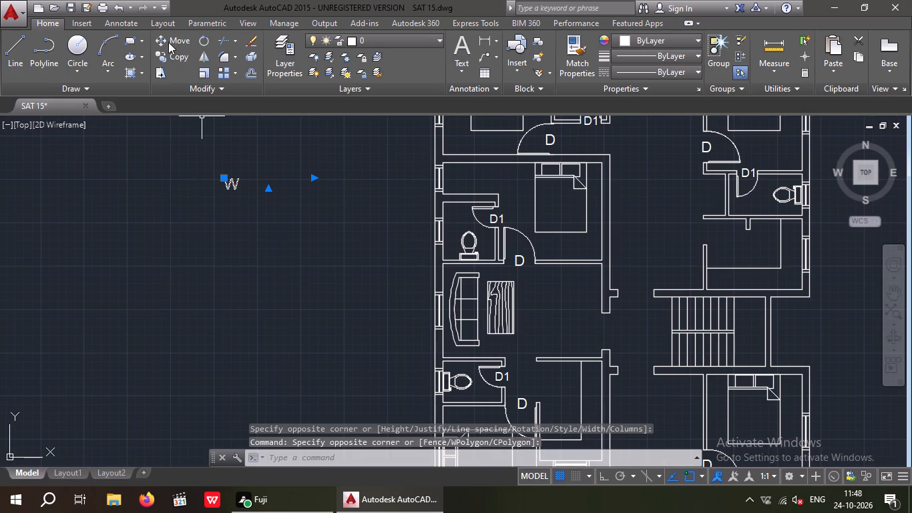
click(169, 39)
click(222, 193)
scroll(222, 158, down, 1)
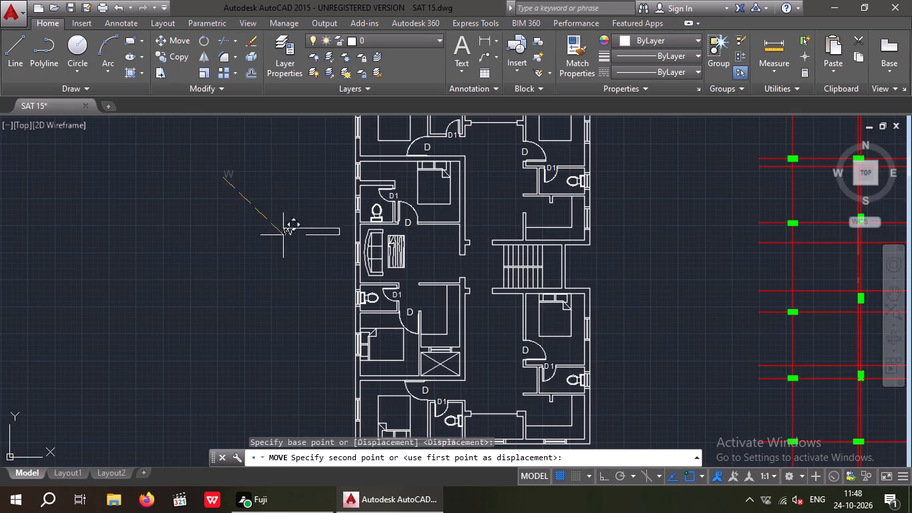
middle_drag(401, 363, 368, 257)
scroll(399, 240, up, 3)
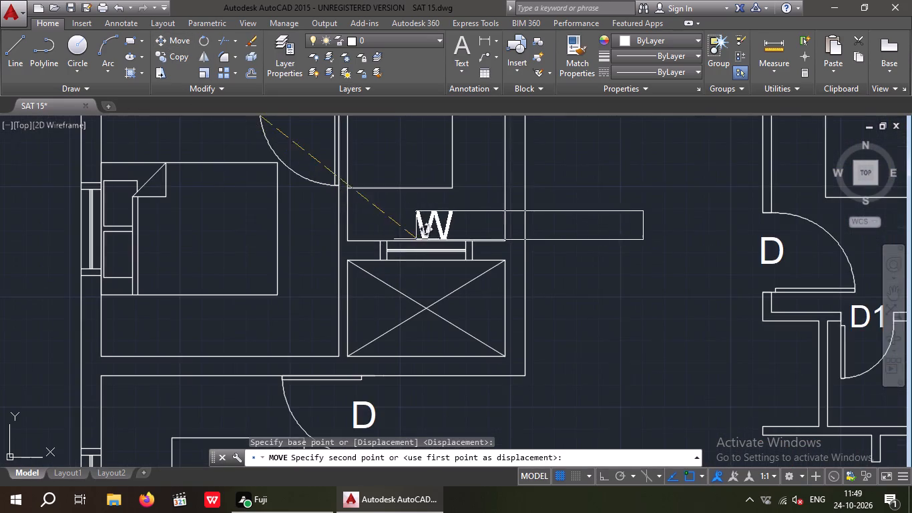
scroll(409, 239, up, 1)
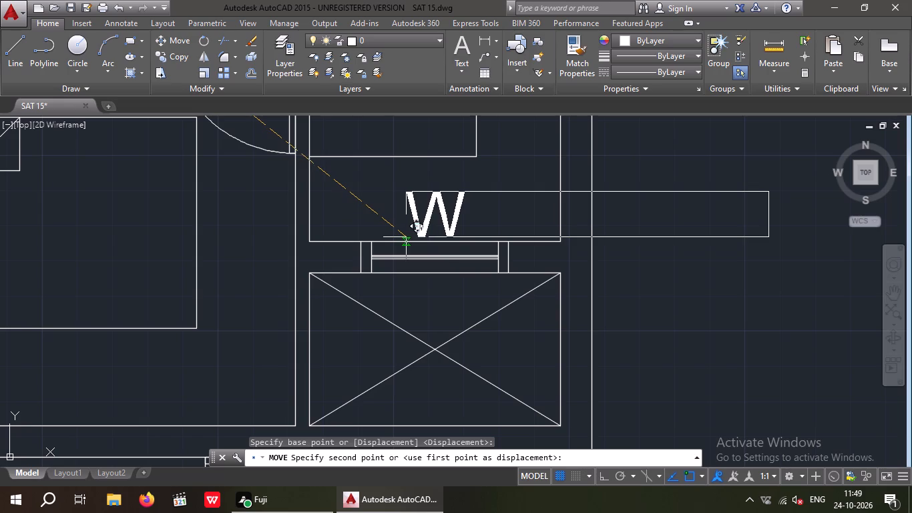
click(408, 234)
Create a multiline text "W" with a 12" text height below the middle window of the south wall.
scroll(401, 235, down, 3)
middle_click(386, 267)
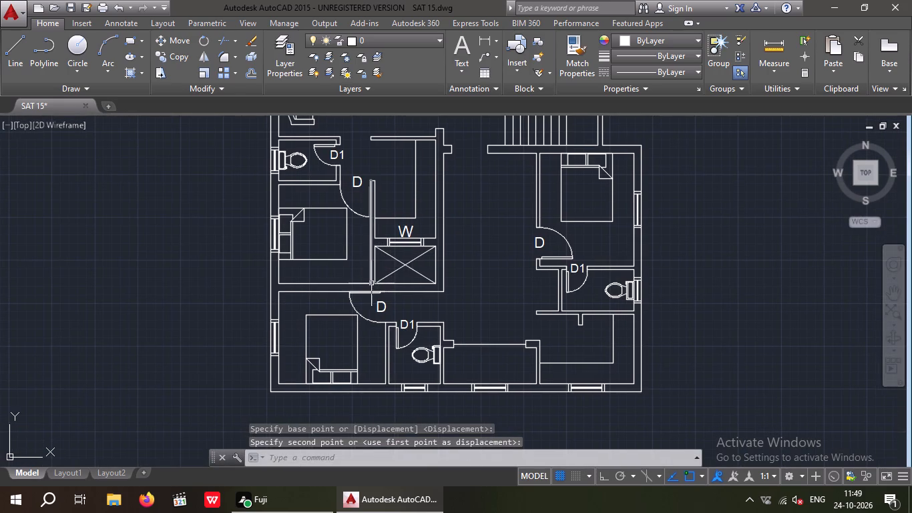
middle_drag(371, 284, 363, 286)
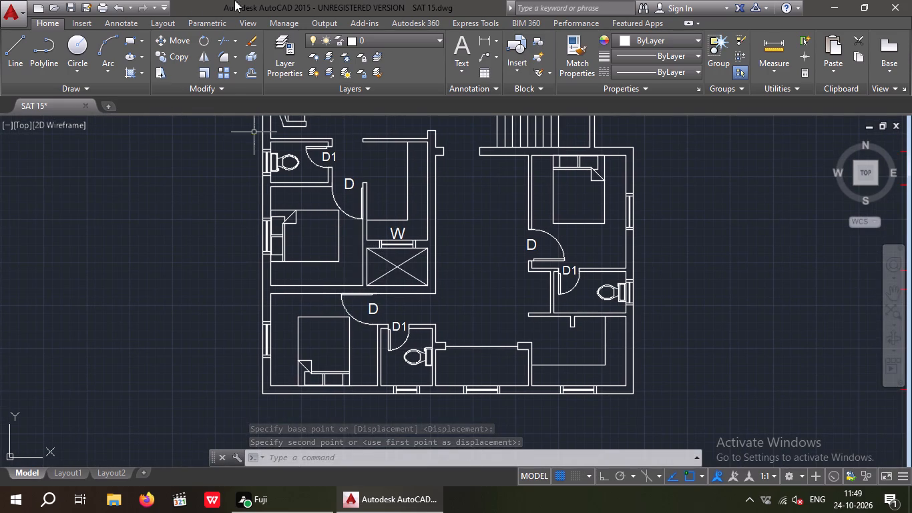
click(463, 47)
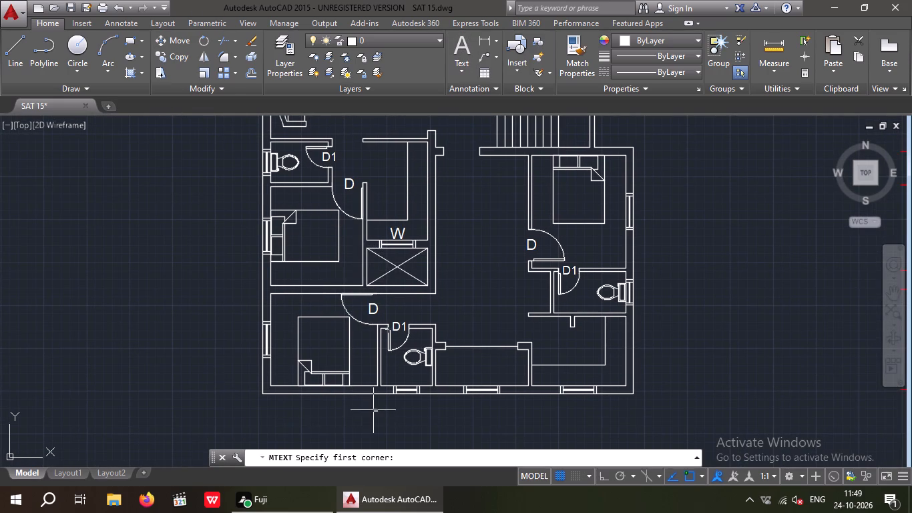
middle_drag(369, 407, 342, 313)
scroll(449, 313, up, 2)
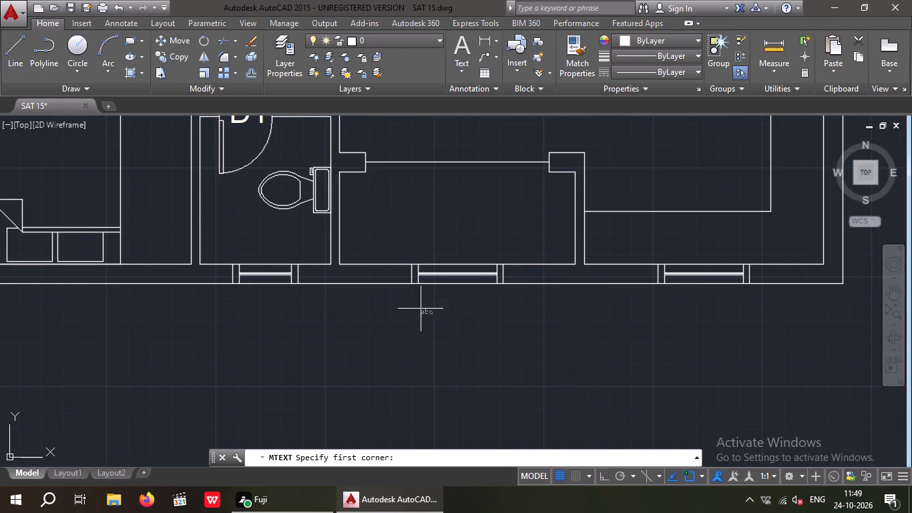
drag(419, 308, 427, 321)
click(523, 330)
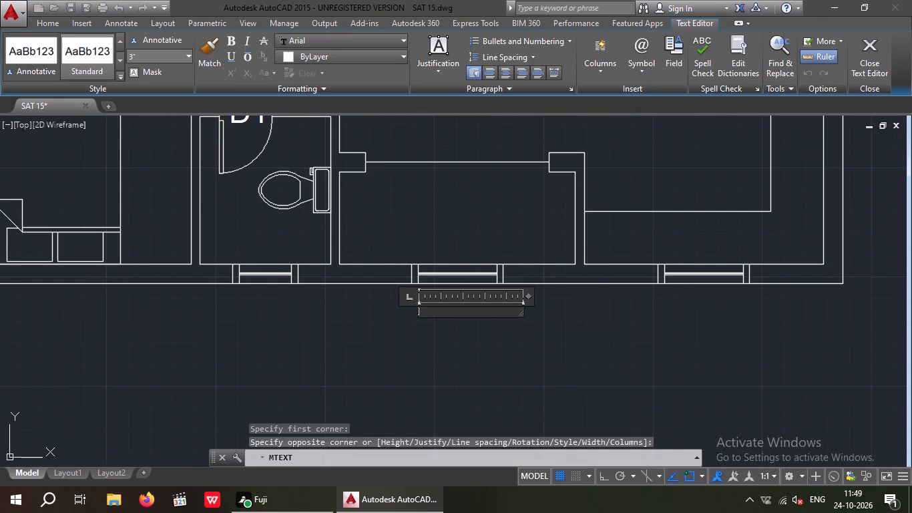
click(136, 55)
text(12)
key(shift+quotedbl)
key(Return)
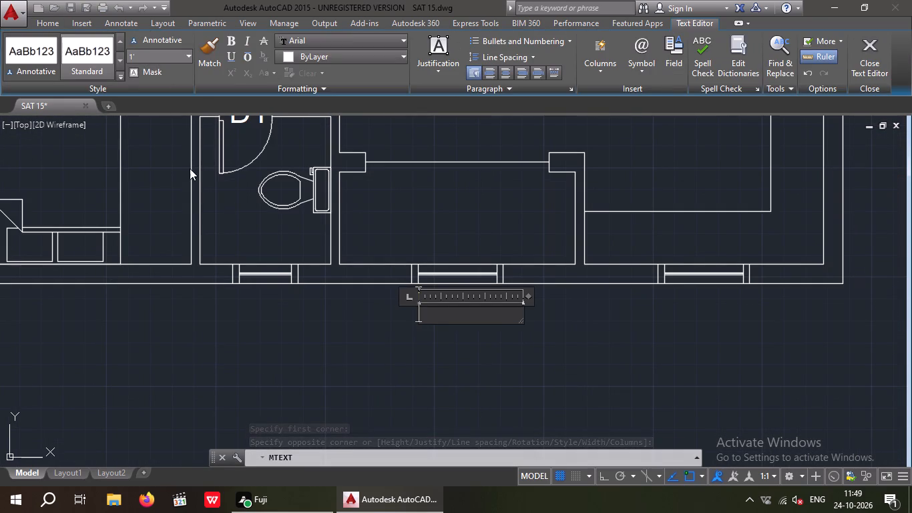
key(w)
click(254, 329)
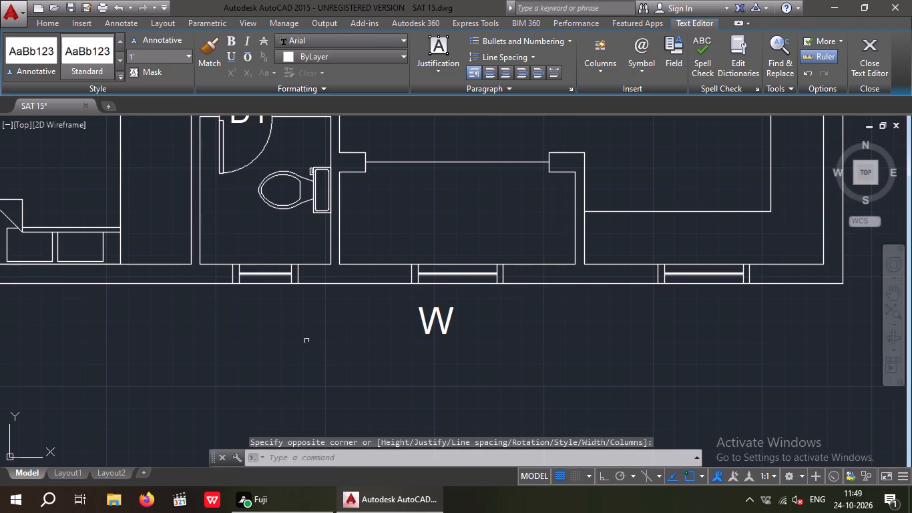
Move the new "W" label closer to the south wall, centred beneath the middle window.
scroll(407, 331, up, 2)
drag(563, 255, 407, 355)
click(383, 368)
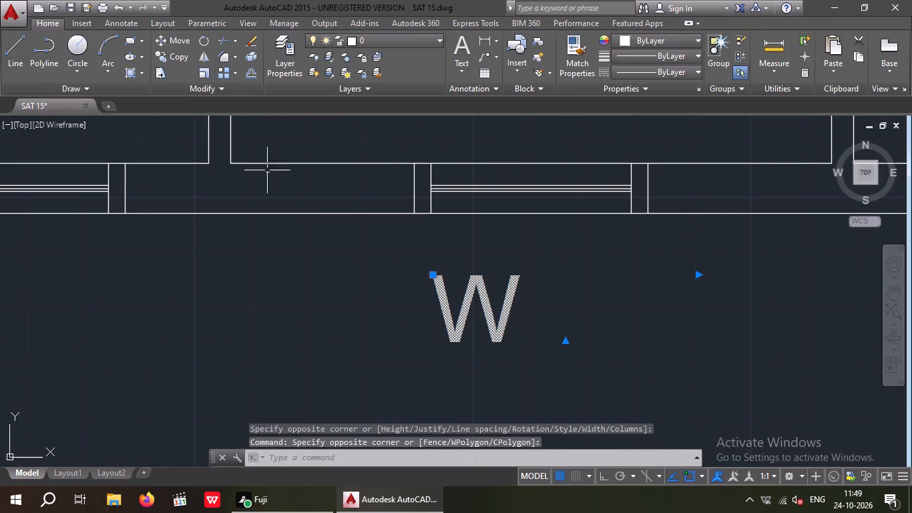
click(169, 42)
click(443, 347)
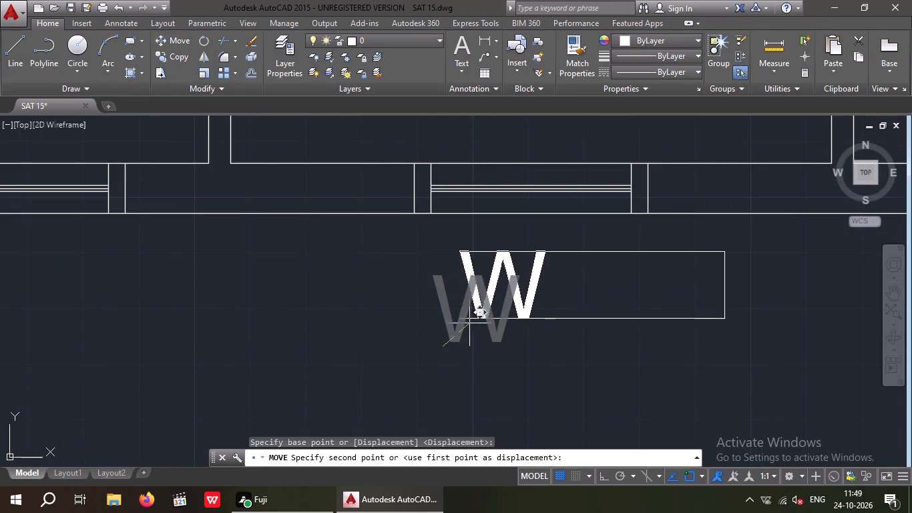
click(510, 304)
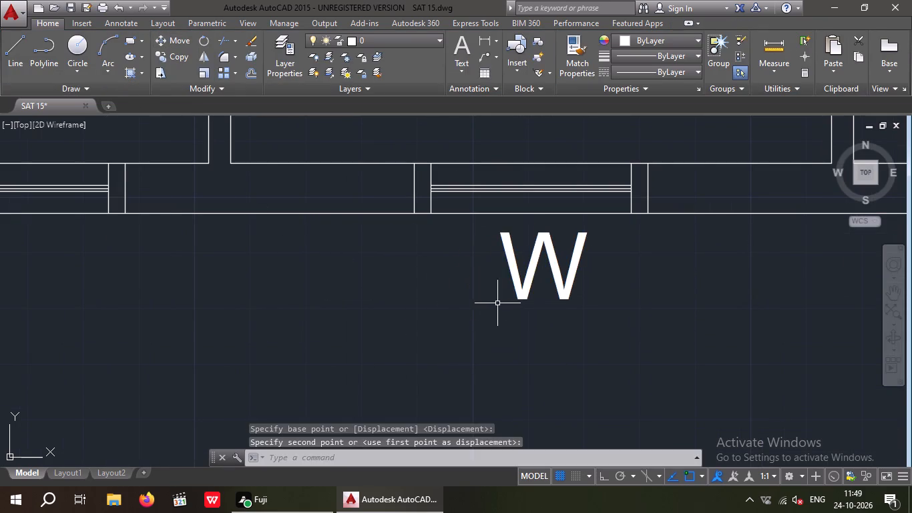
Delete the "W" label above the window on the north side of the crossed shaft.
scroll(495, 304, down, 3)
middle_drag(206, 269, 256, 368)
scroll(310, 301, down, 2)
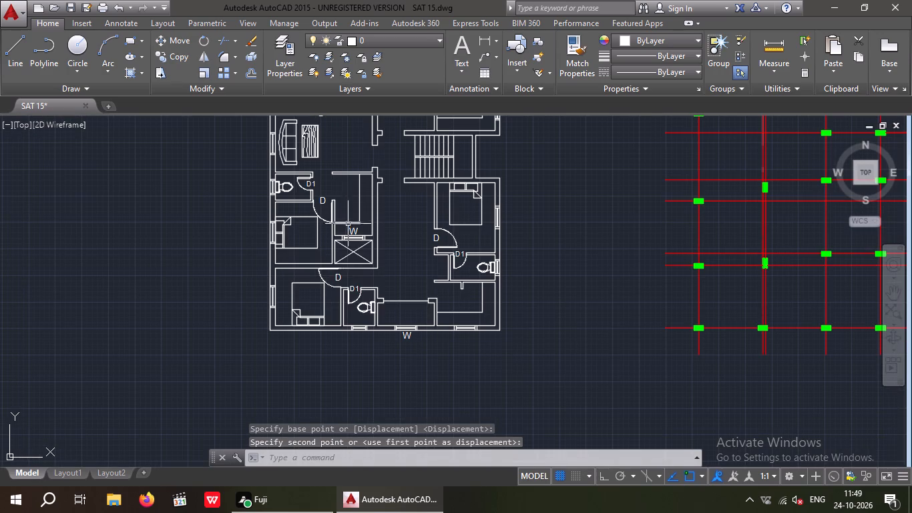
scroll(345, 236, up, 4)
drag(435, 180, 369, 215)
click(361, 218)
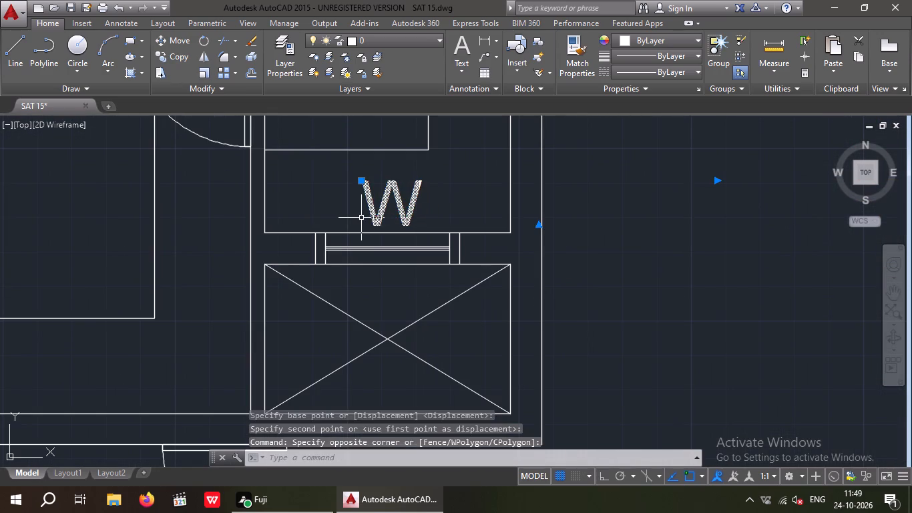
key(Delete)
Copy the "W" label from the middle south window to just above the window north of the crossed shaft.
scroll(361, 218, down, 5)
scroll(418, 341, up, 4)
drag(443, 285, 423, 268)
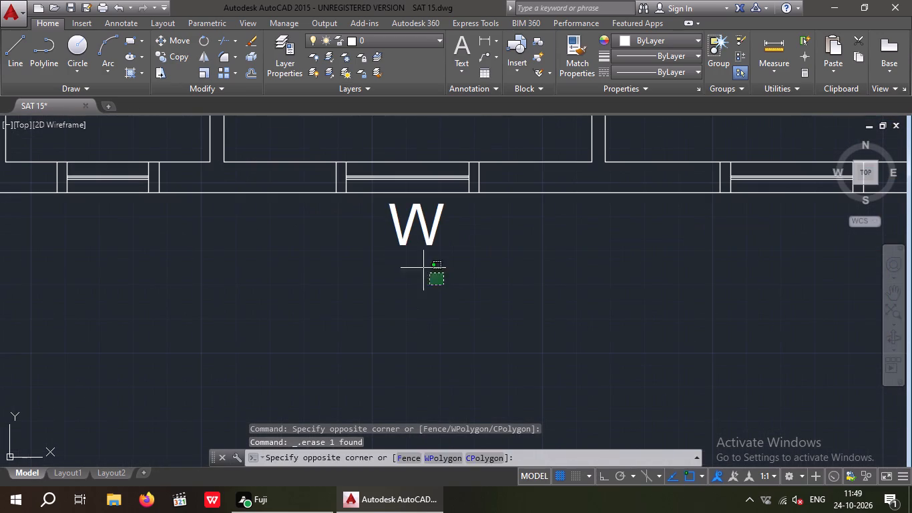
drag(423, 268, 416, 262)
click(373, 228)
click(173, 61)
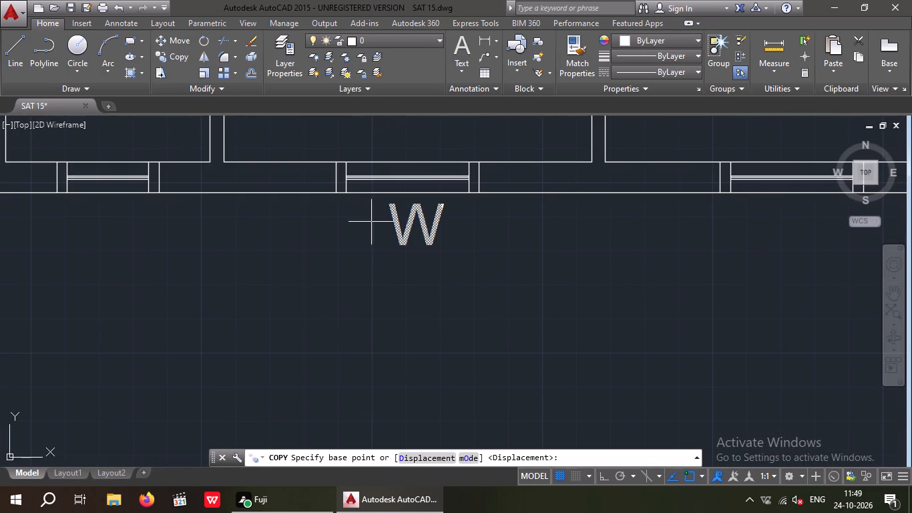
click(391, 236)
scroll(377, 238, down, 2)
middle_drag(376, 271, 405, 384)
middle_drag(280, 206, 300, 295)
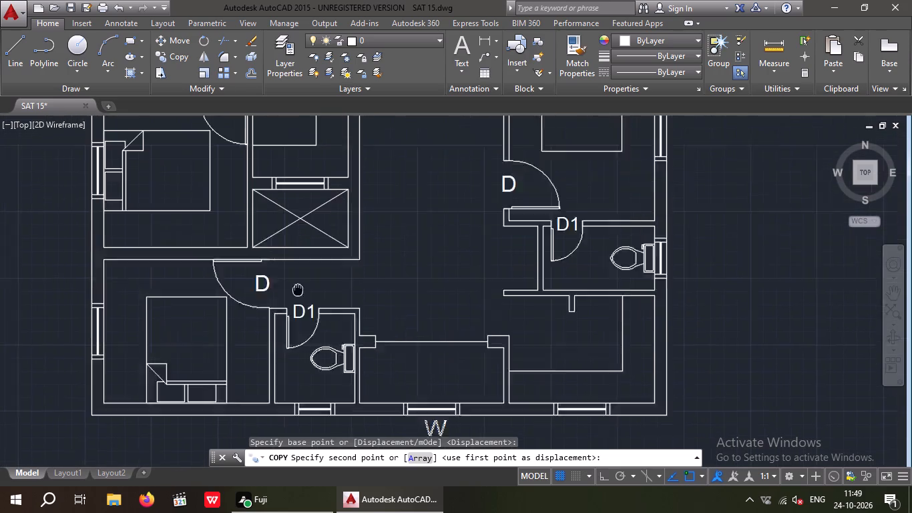
middle_drag(300, 295, 307, 313)
scroll(292, 214, up, 2)
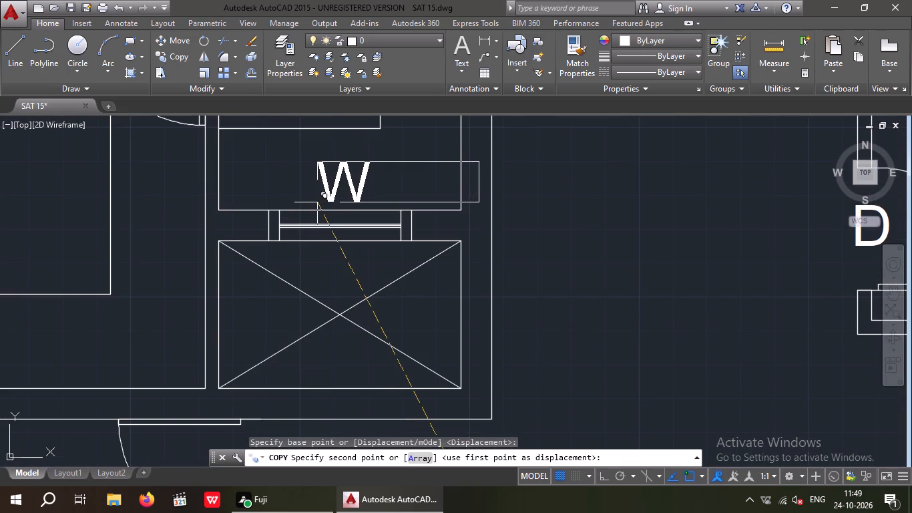
click(317, 202)
scroll(311, 208, down, 3)
key(Escape)
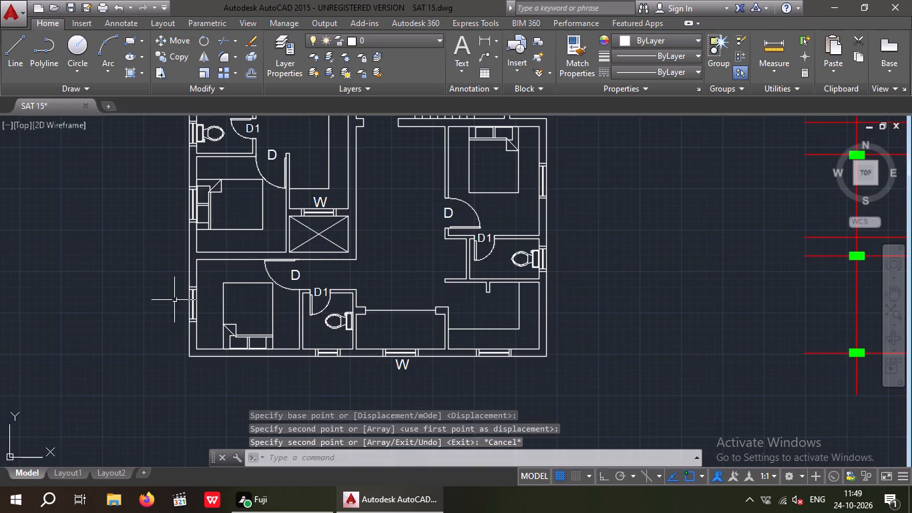
key(Escape)
key(Escape)
Save the drawing.
middle_drag(404, 384, 382, 364)
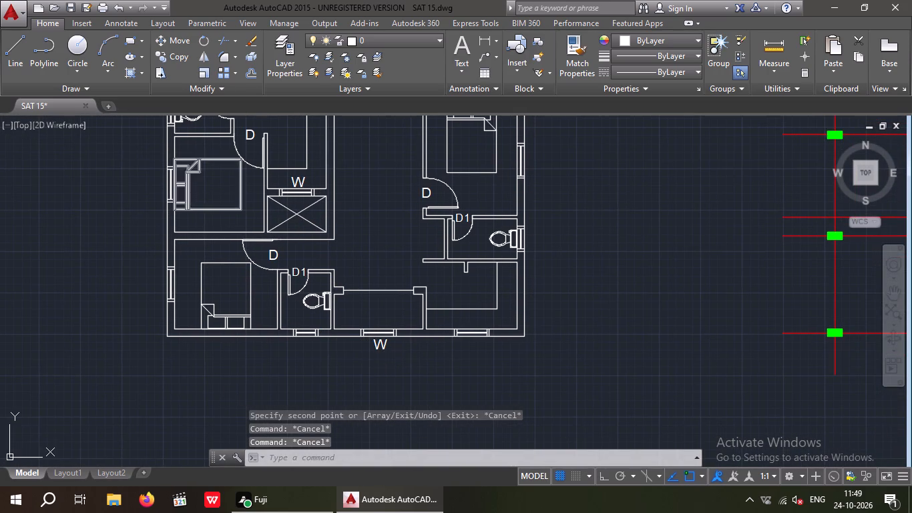
key(ctrl+s)
key(ctrl+s)
Create a multiline text "W" with a 12" text height below the easternmost window of the south wall.
scroll(475, 315, down, 1)
middle_drag(470, 315, 464, 314)
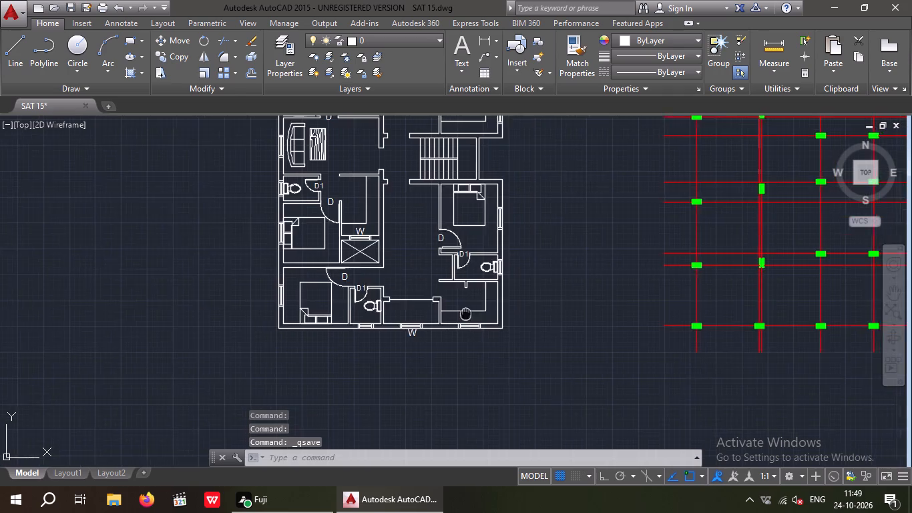
middle_drag(464, 314, 407, 307)
scroll(413, 327, up, 5)
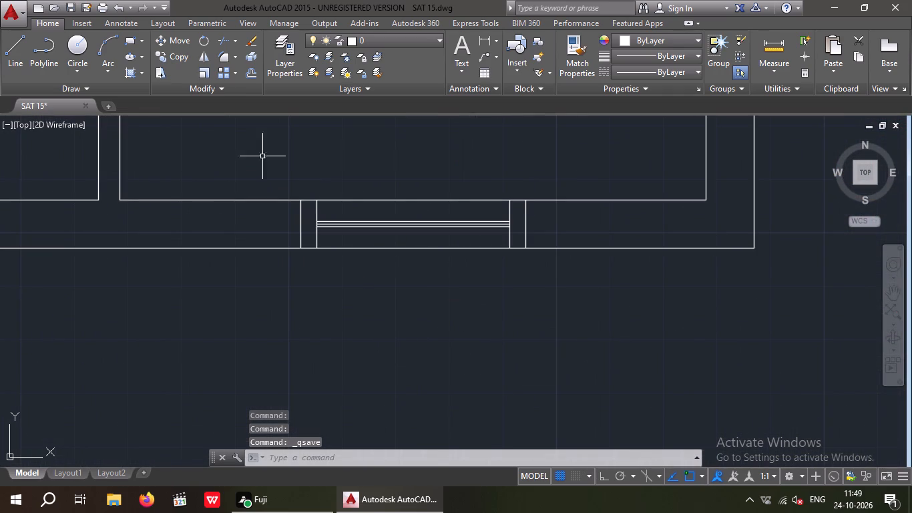
click(455, 45)
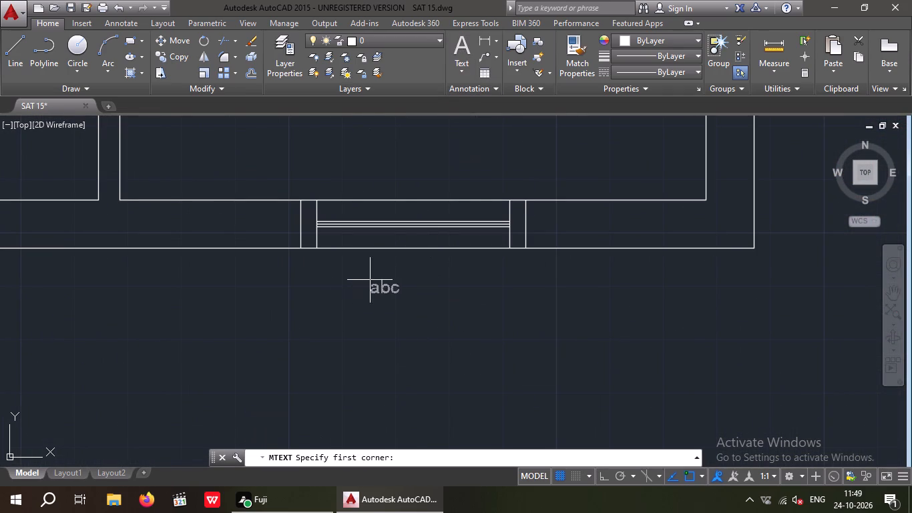
drag(359, 279, 361, 290)
click(567, 341)
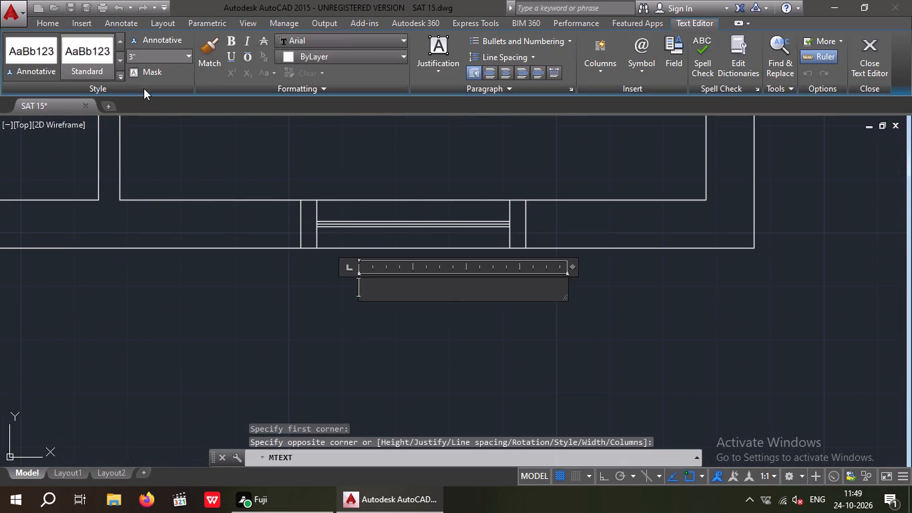
click(148, 57)
text(12)
key(shift+quotedbl)
key(Return)
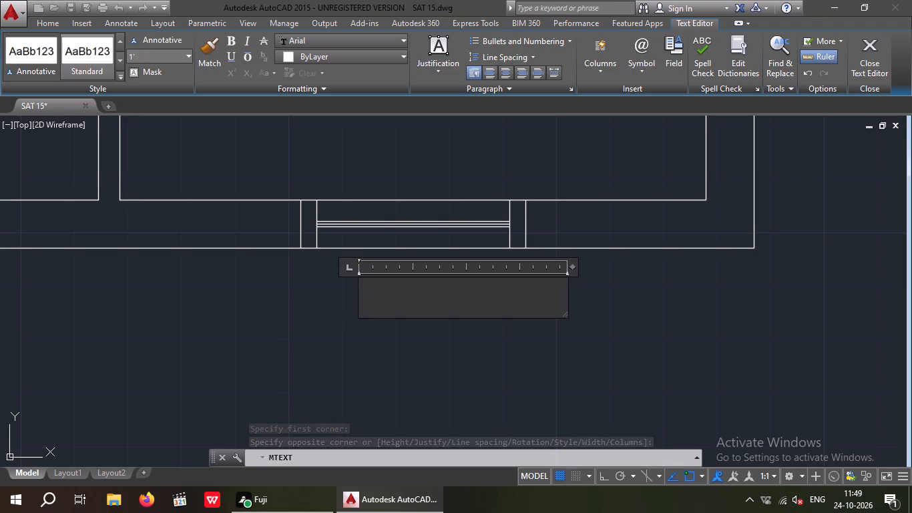
key(w)
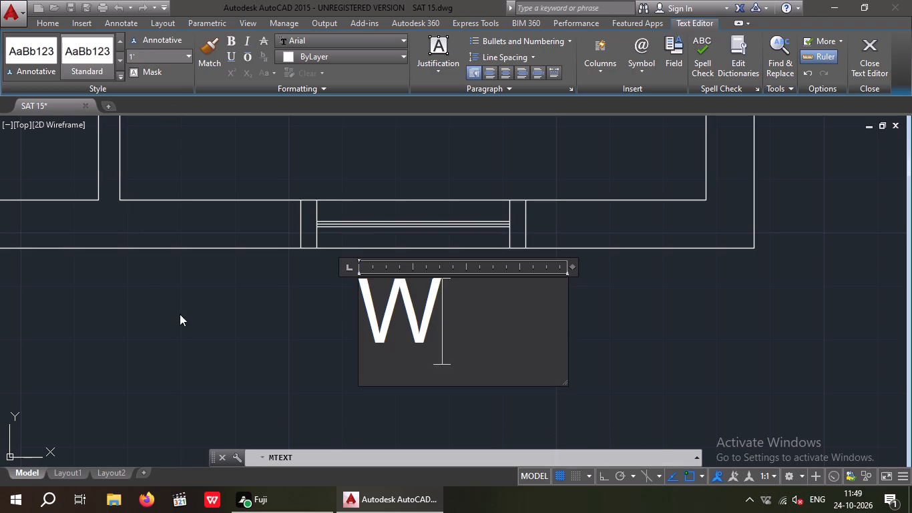
click(200, 334)
Move the new "W" label closer to the wall, centred beneath the easternmost south window.
scroll(489, 301, up, 1)
drag(467, 287, 306, 385)
click(236, 413)
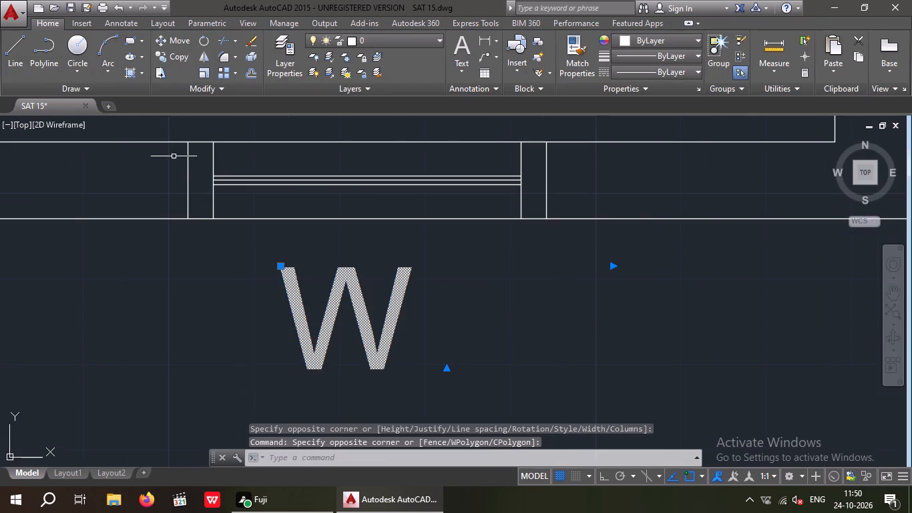
click(187, 41)
click(312, 372)
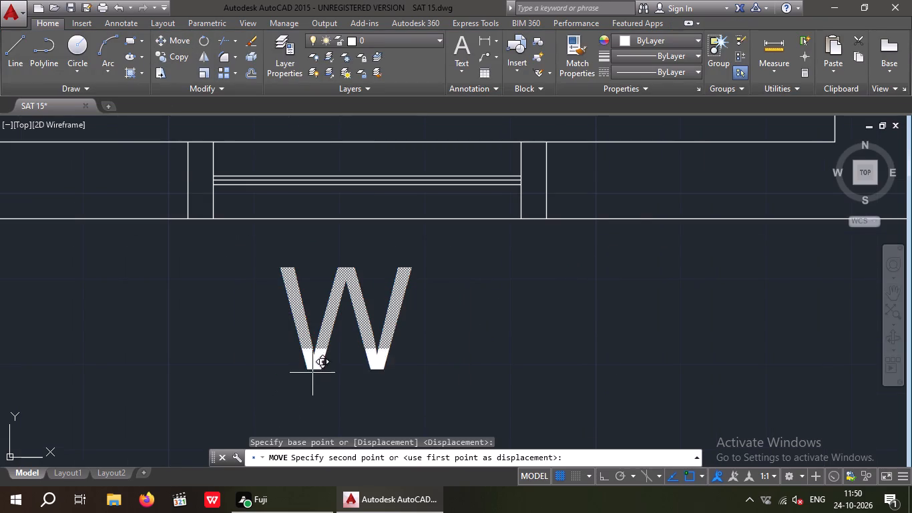
click(341, 353)
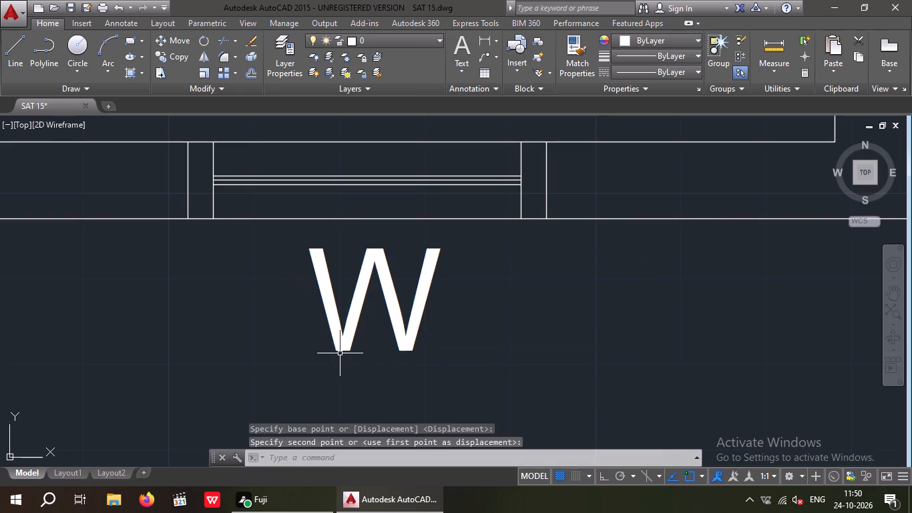
Create a multiline text "W" with a 12" text height outside the west-wall window of the southwest bedroom.
scroll(353, 332, down, 5)
middle_click(407, 317)
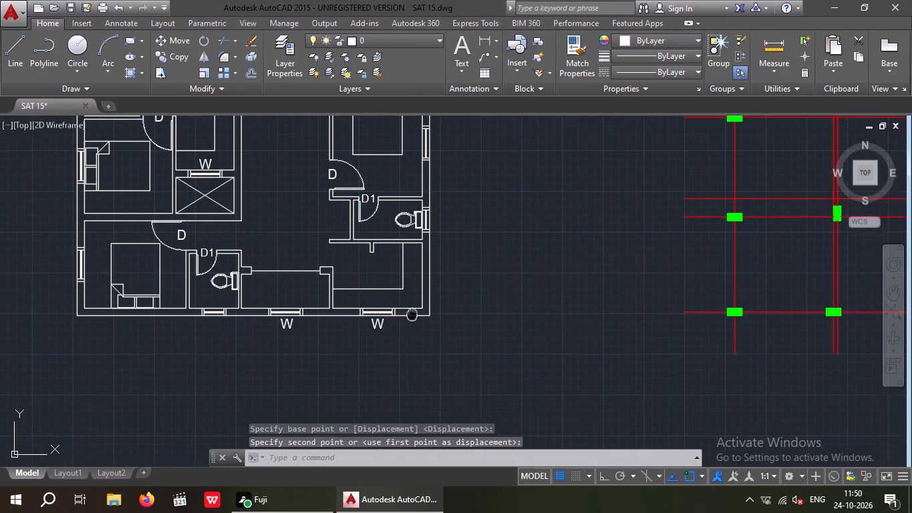
middle_drag(216, 369, 320, 360)
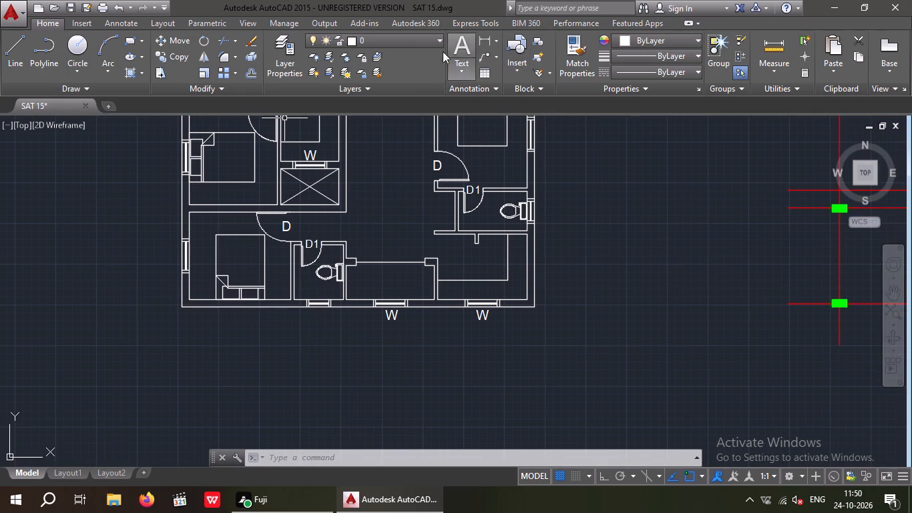
click(465, 44)
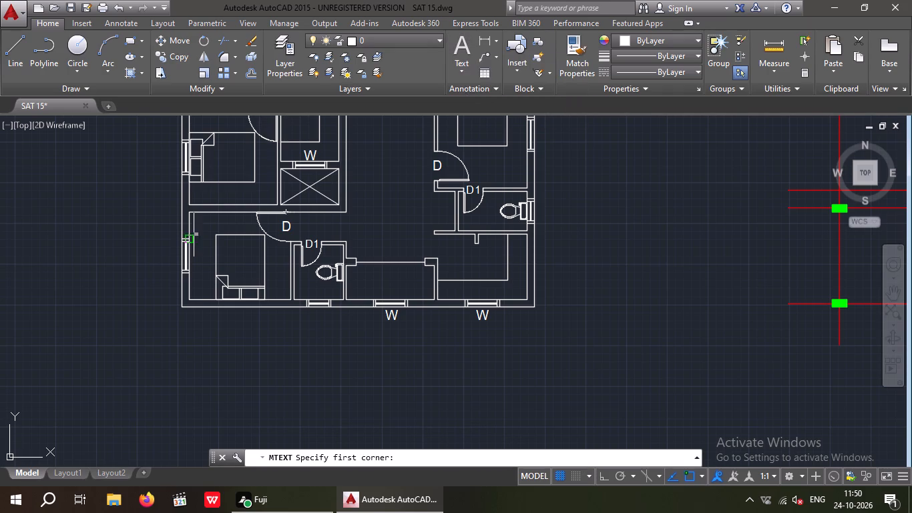
scroll(141, 259, up, 2)
middle_drag(232, 266, 238, 265)
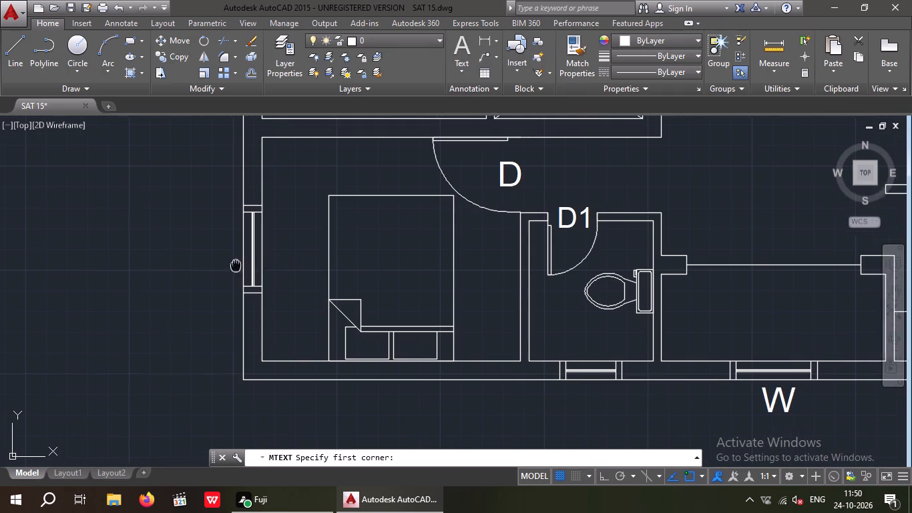
middle_drag(238, 265, 361, 277)
scroll(312, 254, up, 1)
drag(285, 252, 310, 275)
click(394, 308)
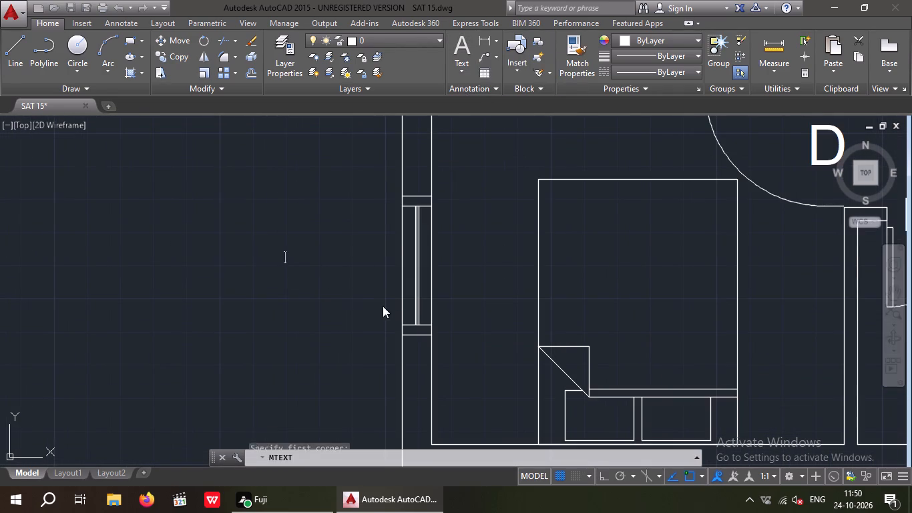
click(148, 62)
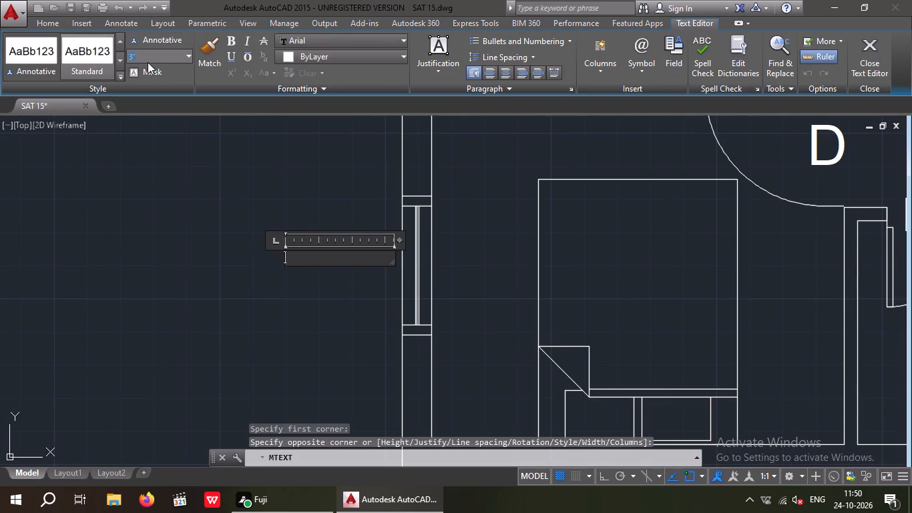
text(12)
key(shift+quotedbl)
key(Return)
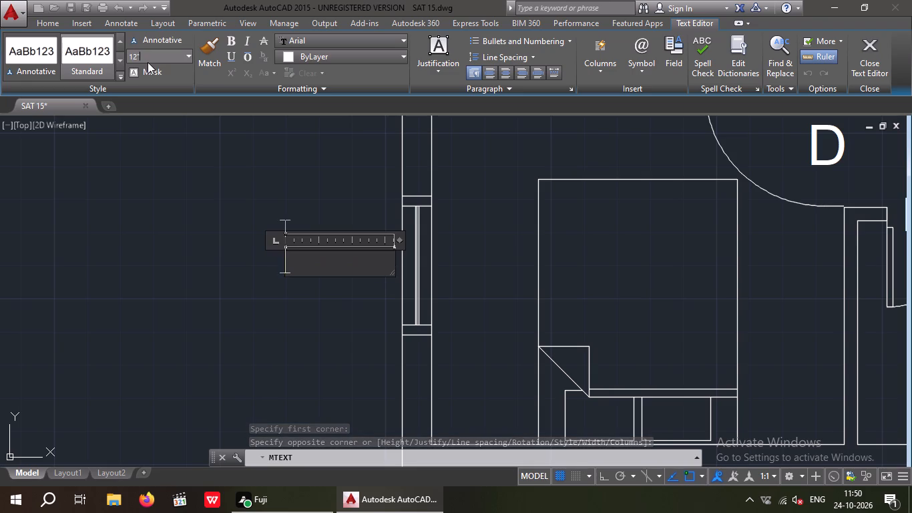
key(w)
click(220, 210)
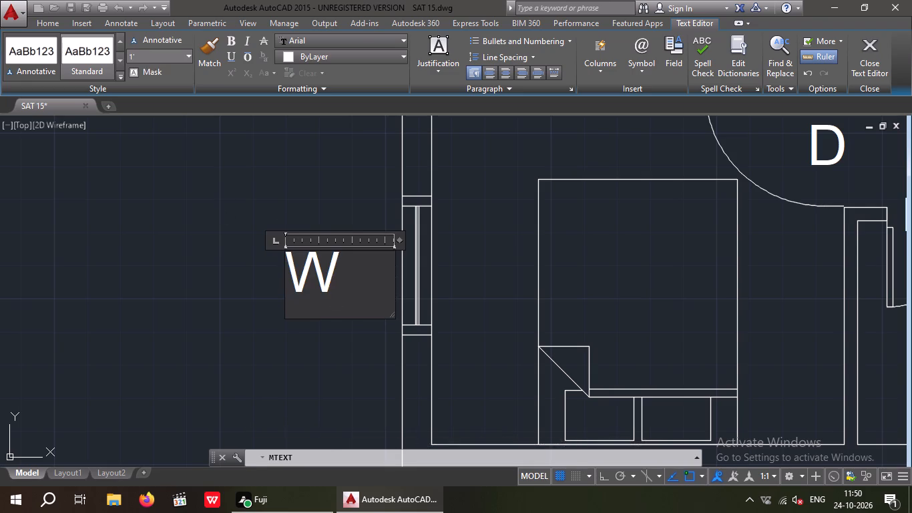
Move the new "W" label closer to the west wall, beside the southwest bedroom's window.
scroll(343, 300, up, 2)
drag(344, 299, 317, 281)
click(256, 226)
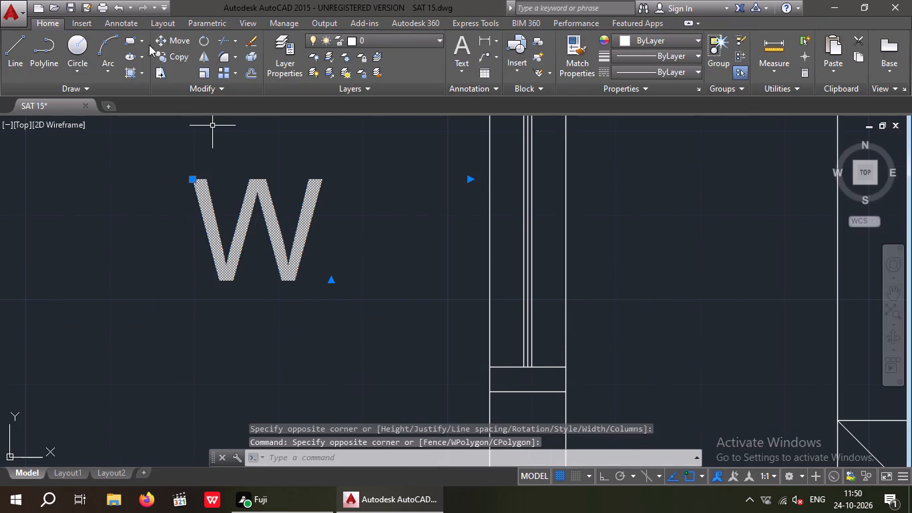
click(170, 38)
click(302, 273)
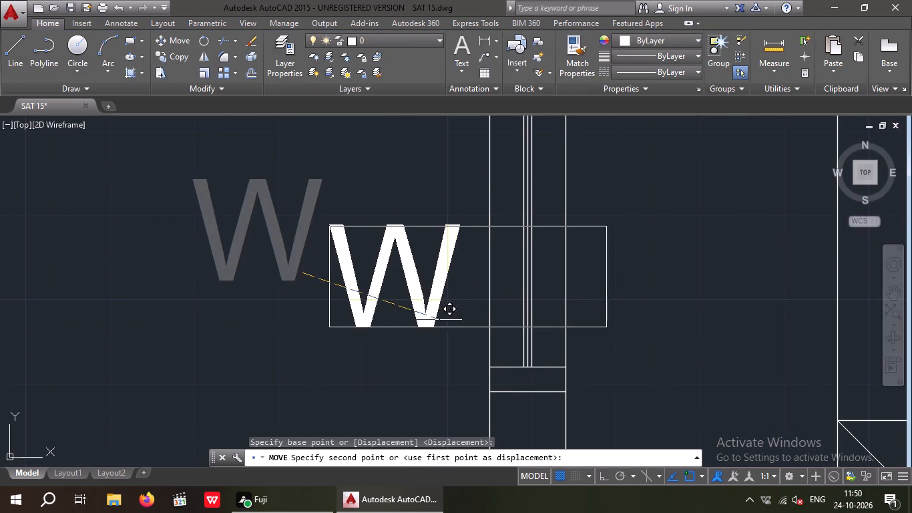
click(439, 286)
scroll(439, 289, down, 3)
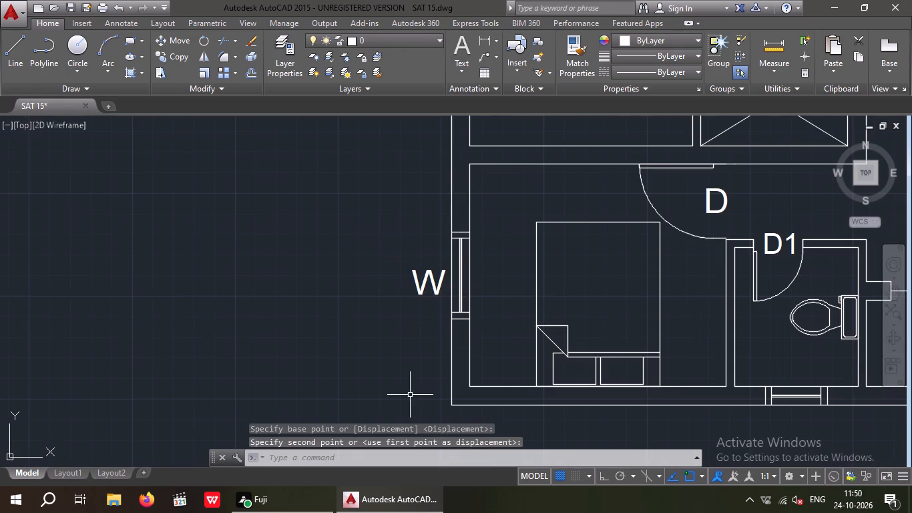
middle_drag(408, 353, 393, 416)
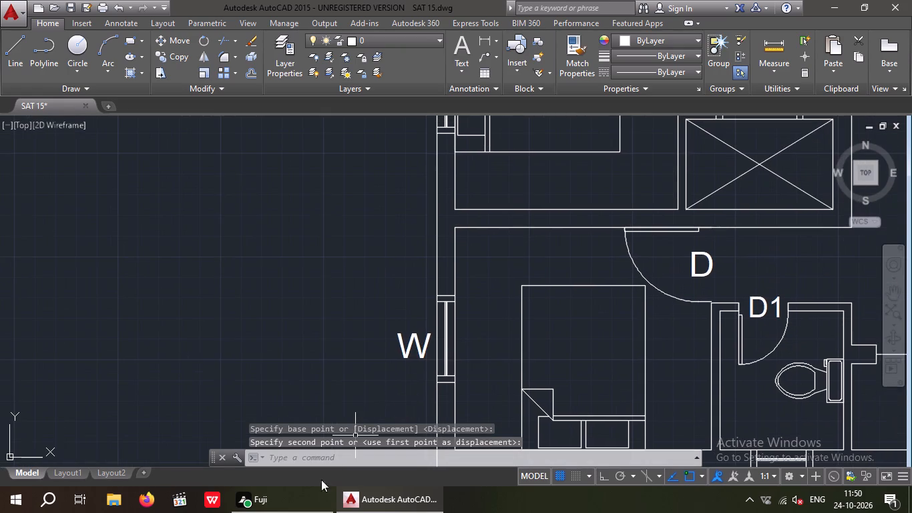
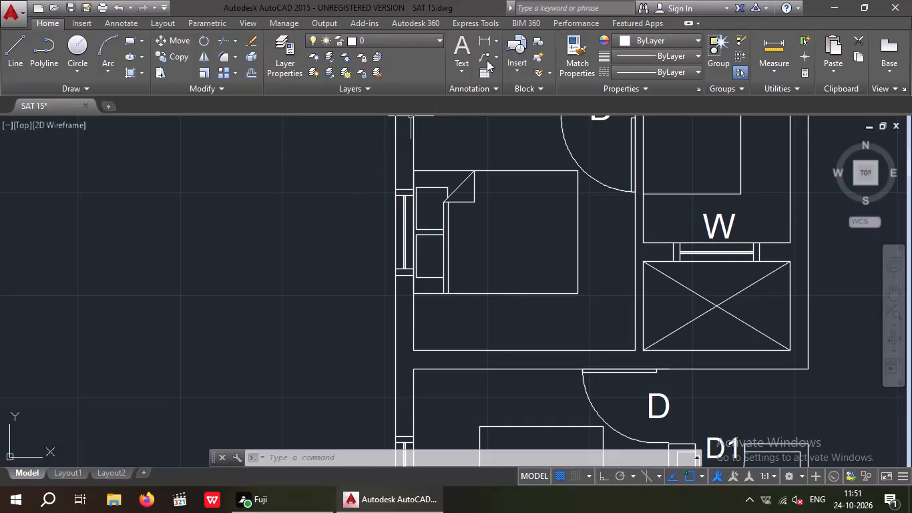
Create a multiline text "W" with a 12" text height outside the west-wall window of the bedroom directly north of the southwest bedroom.
click(452, 45)
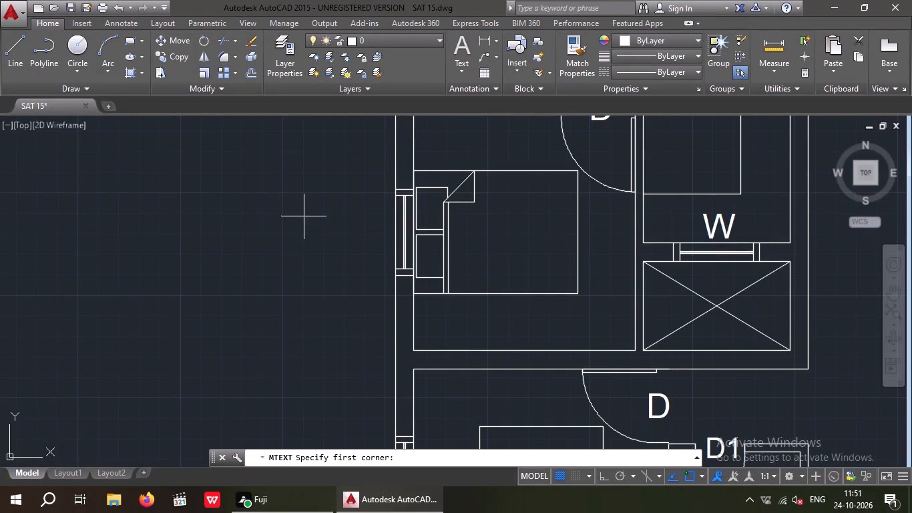
scroll(304, 216, up, 1)
drag(330, 208, 332, 226)
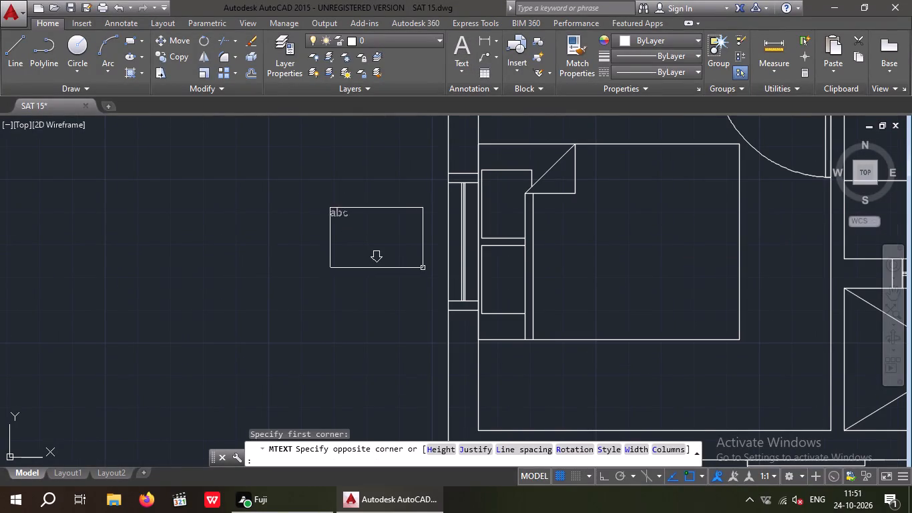
click(423, 267)
click(147, 53)
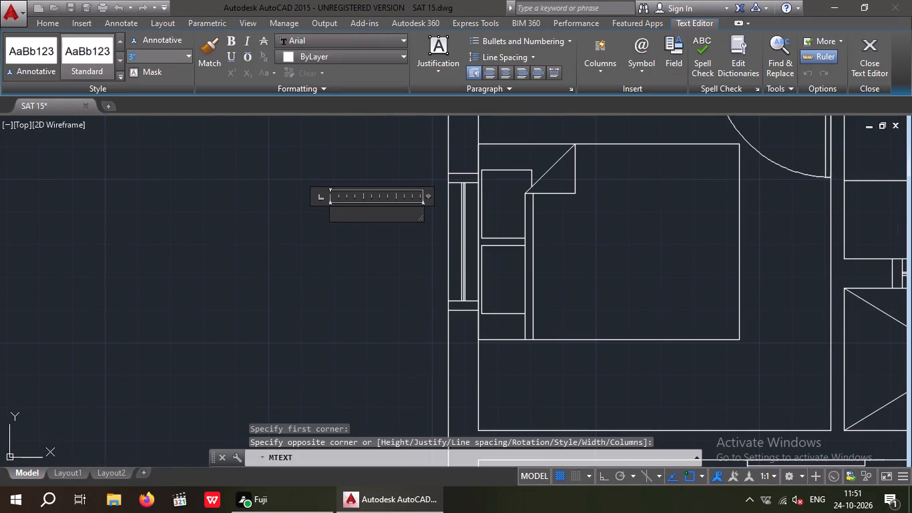
text(12)
key(shift+quotedbl)
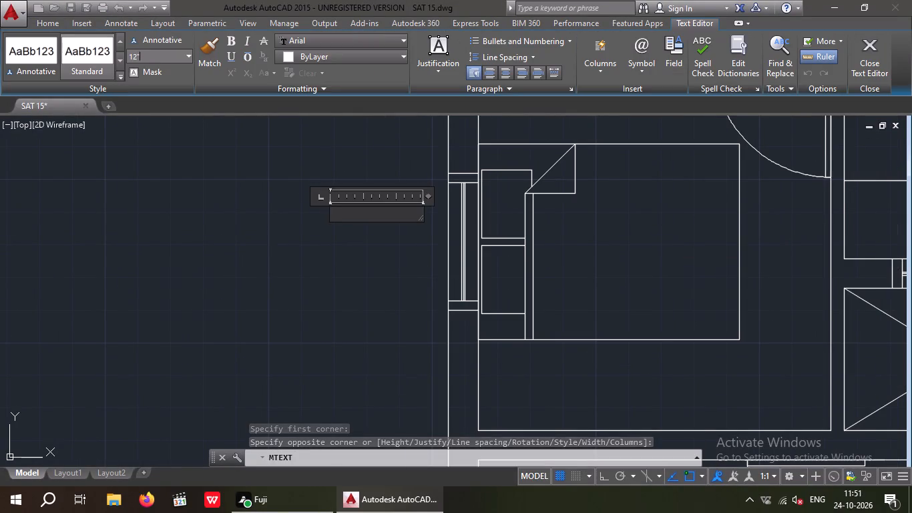
key(Return)
key(w)
click(181, 202)
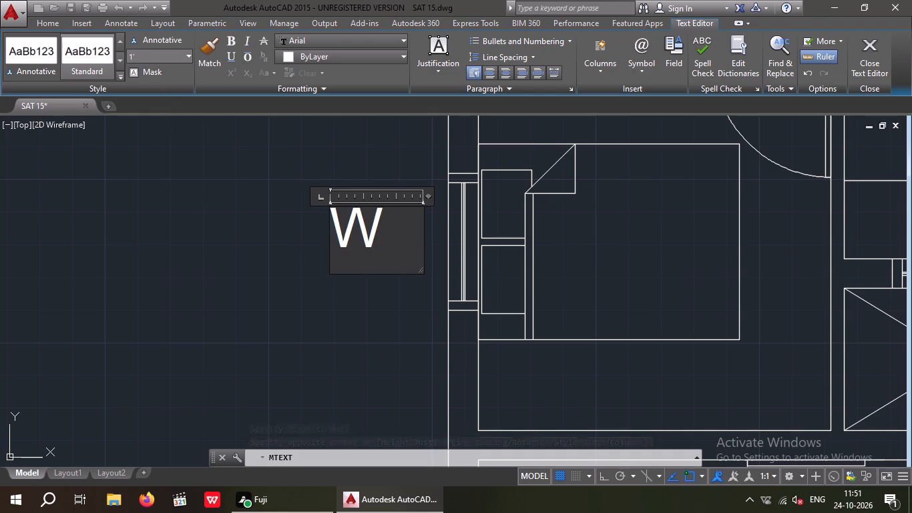
Move the new "W" label closer to the west wall, beside that bedroom's window.
scroll(353, 218, up, 1)
drag(395, 302, 369, 279)
click(313, 207)
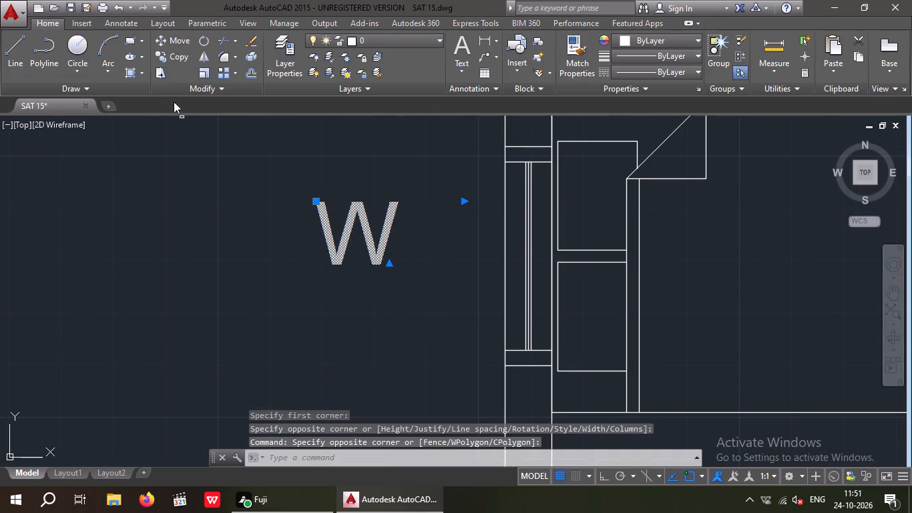
click(178, 29)
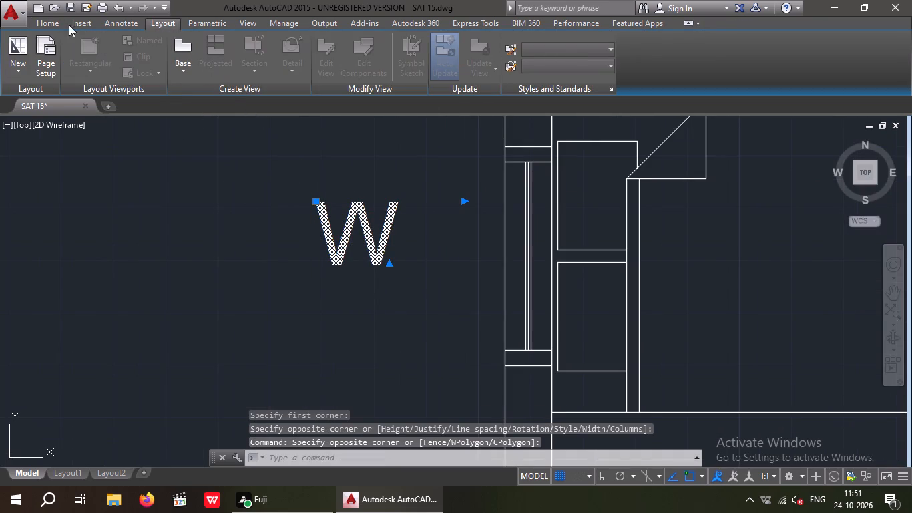
click(56, 23)
click(176, 42)
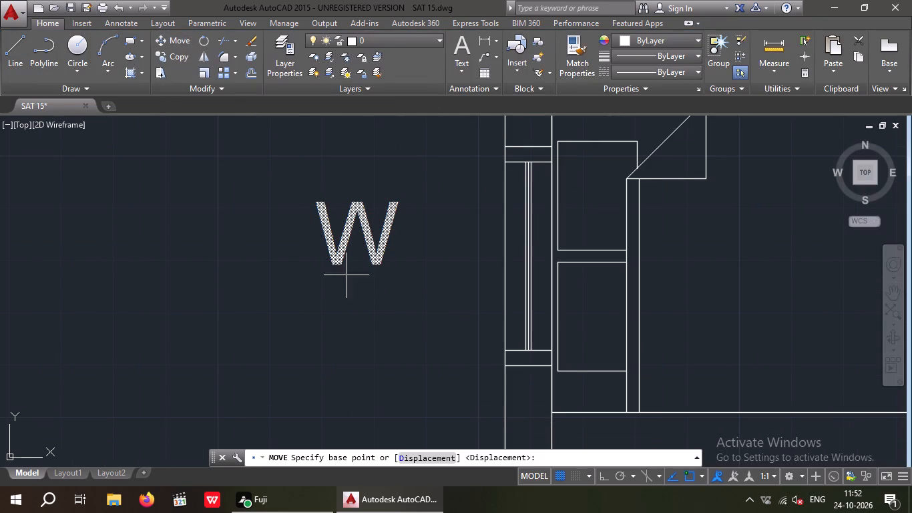
click(379, 263)
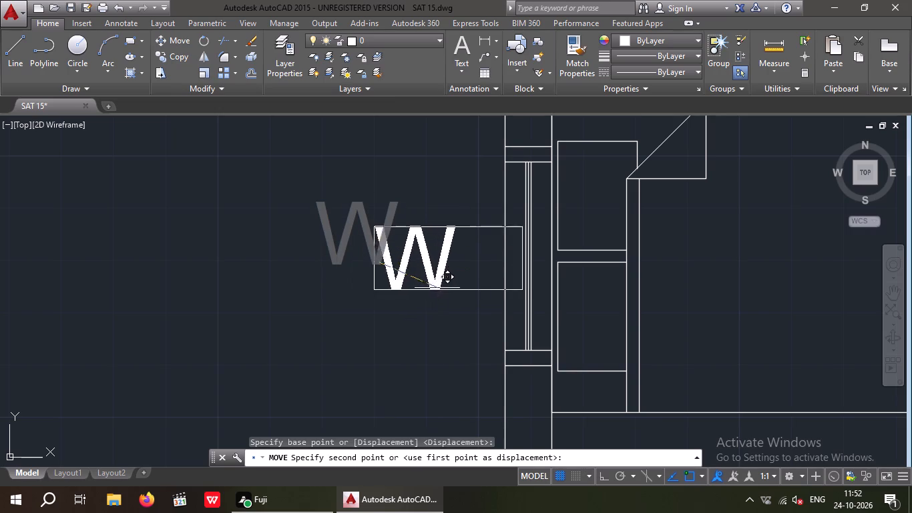
click(465, 289)
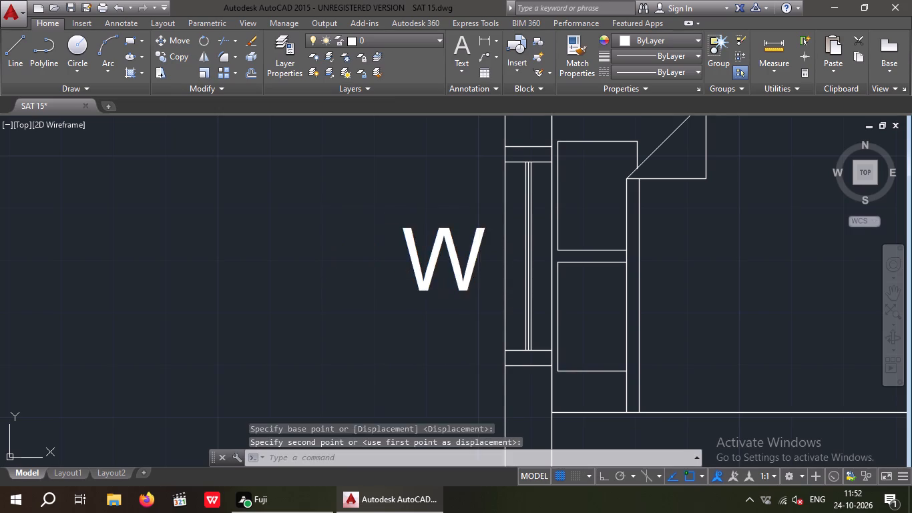
Create a multiline text "W" with a 12" text height outside the living room's west-wall window, behind the sofa.
scroll(447, 265, down, 2)
middle_drag(434, 267, 334, 301)
scroll(330, 273, down, 3)
middle_drag(345, 285, 349, 331)
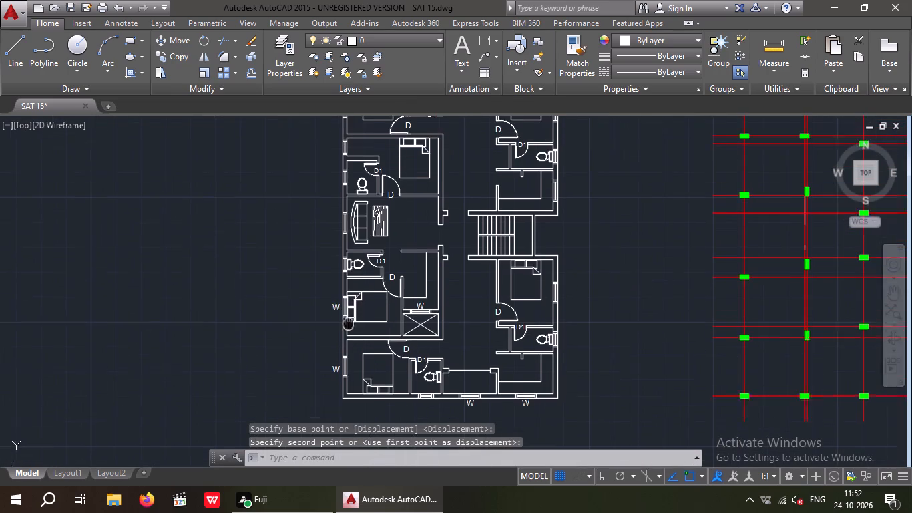
middle_drag(349, 331, 350, 337)
scroll(340, 246, up, 4)
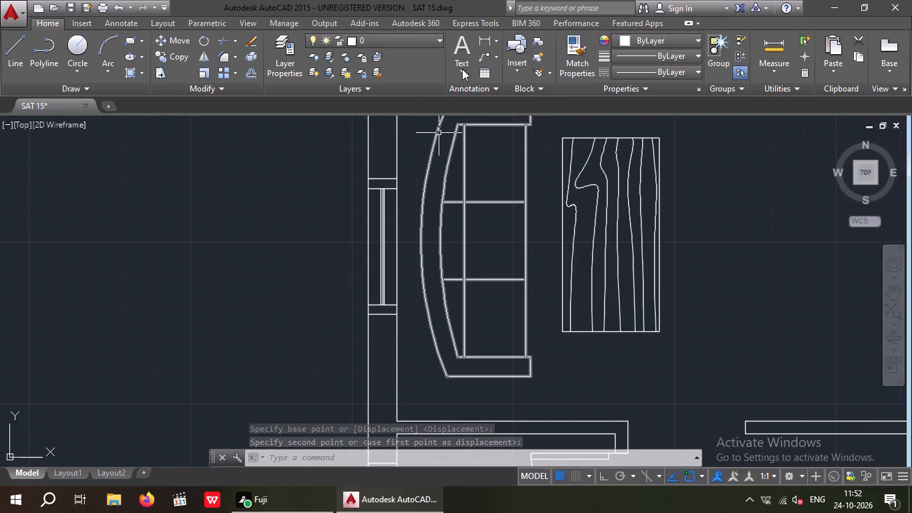
click(465, 54)
drag(190, 223, 190, 222)
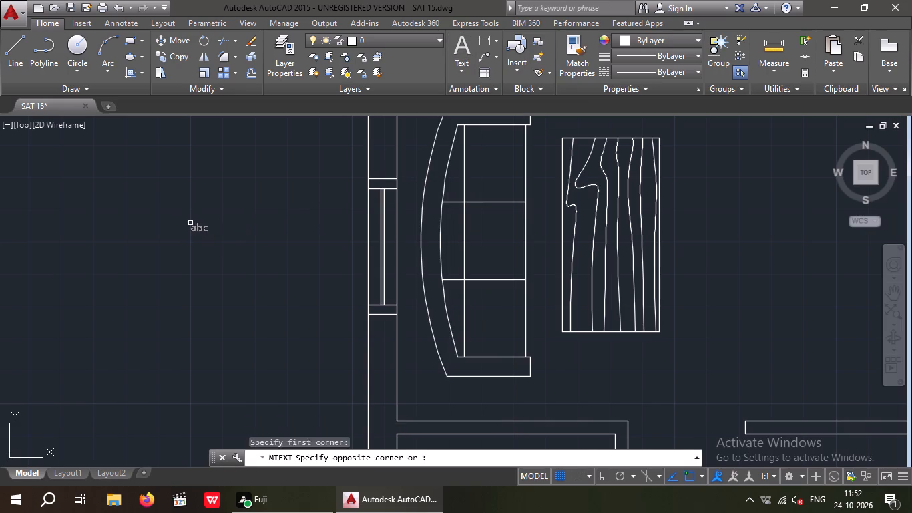
drag(190, 222, 196, 230)
click(322, 288)
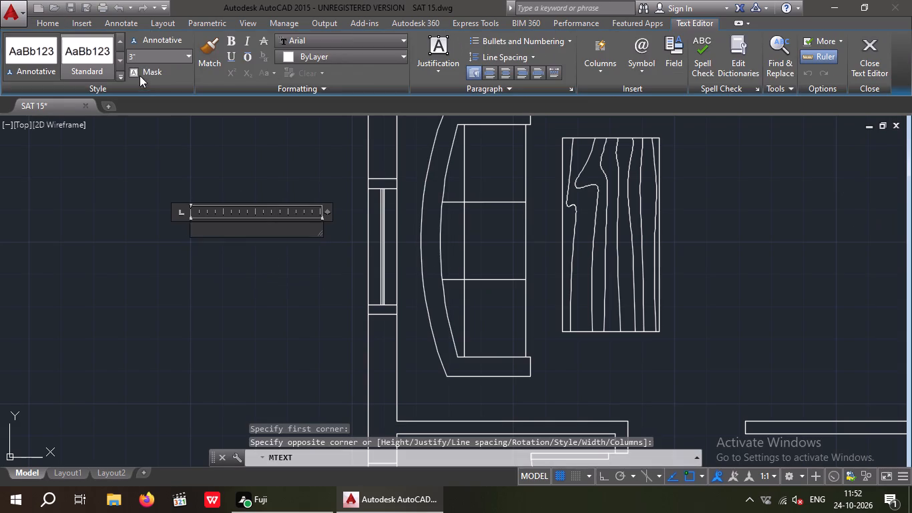
click(148, 55)
text(12)
key(shift+quotedbl)
key(Return)
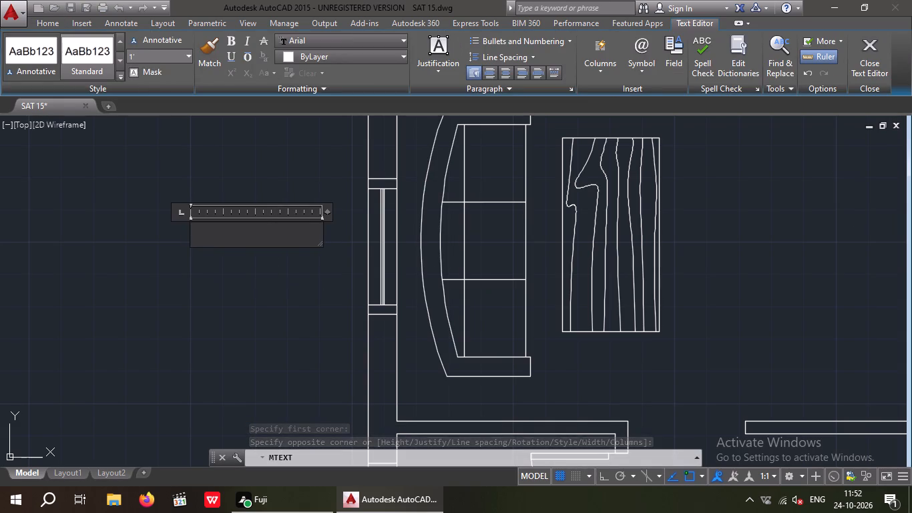
key(w)
click(202, 170)
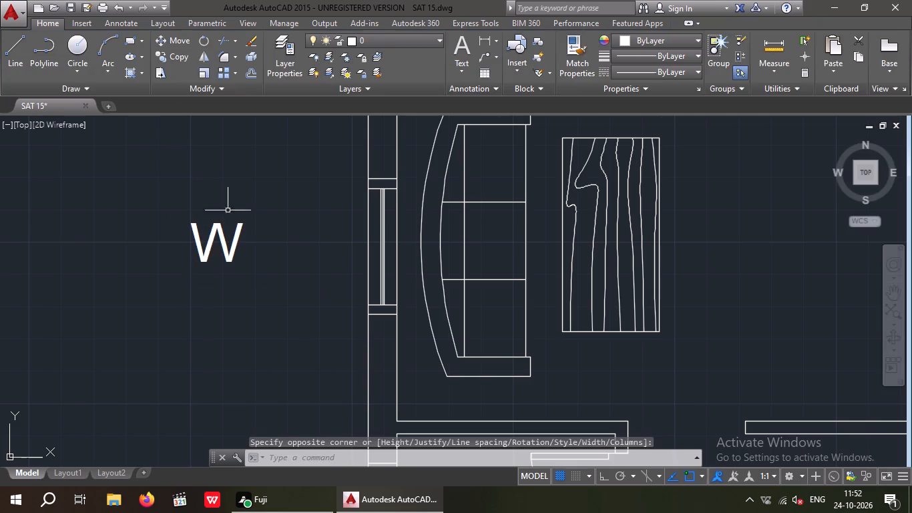
Move the new "W" label closer to the west wall, beside the living room's window.
drag(255, 276, 228, 264)
click(191, 217)
click(180, 40)
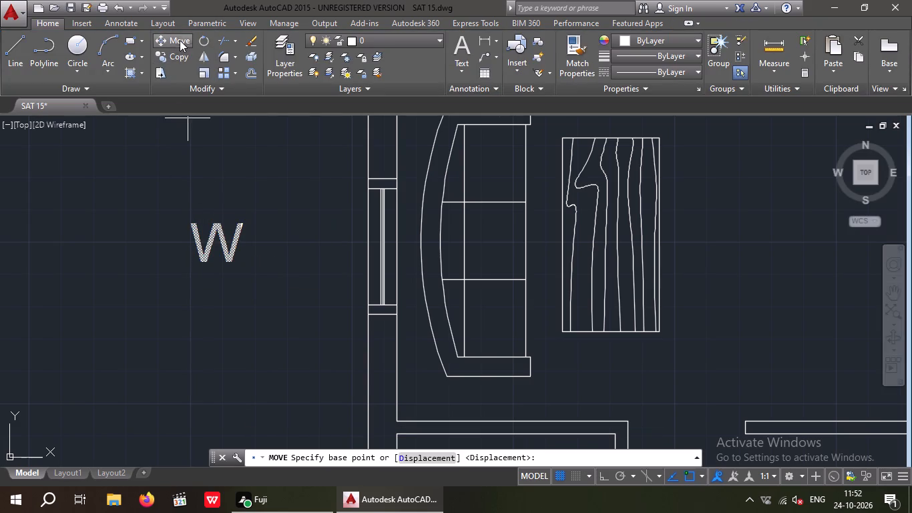
drag(236, 264, 246, 268)
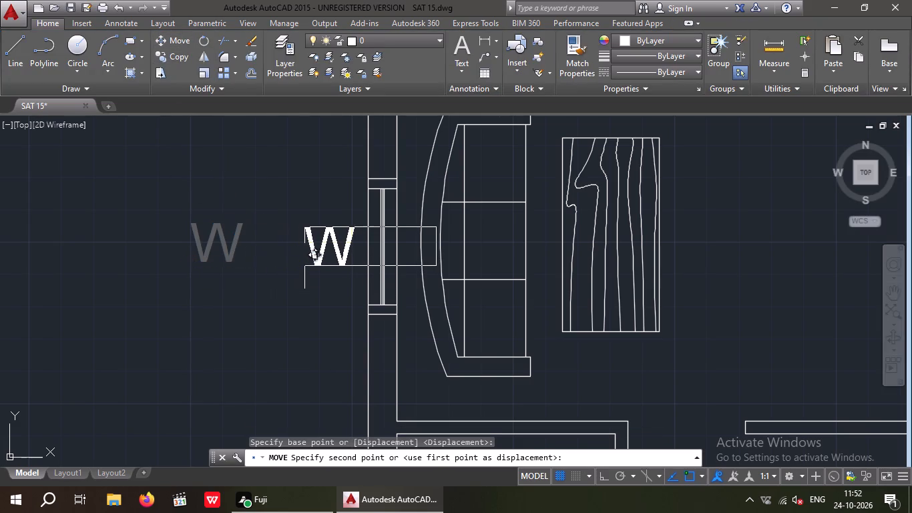
click(304, 269)
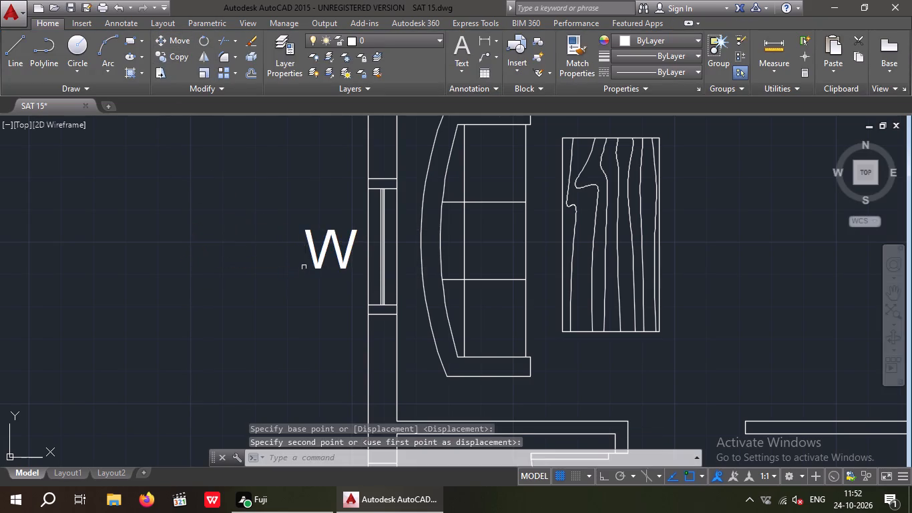
Create a multiline text "W1" with an 11" text height outside the small west-wall window of the bedroom north of the living room.
scroll(304, 267, down, 3)
middle_drag(307, 275, 302, 303)
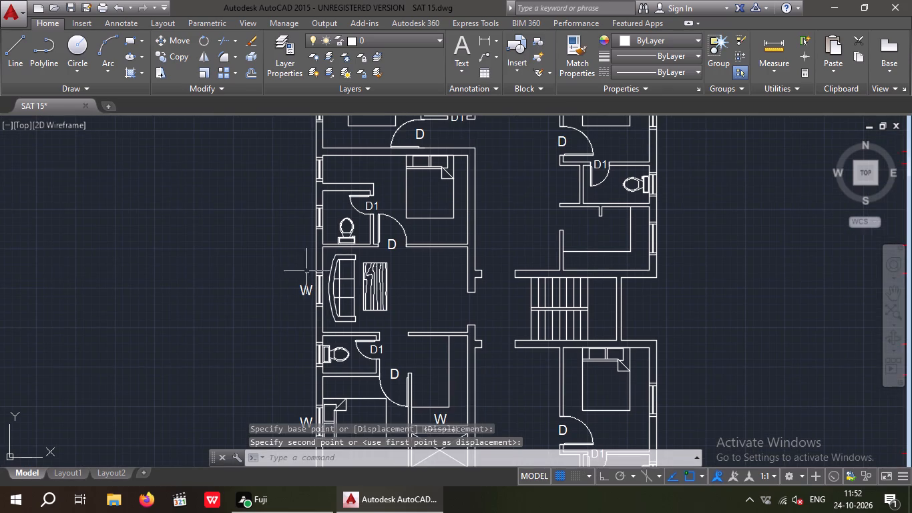
middle_drag(302, 224, 308, 293)
scroll(303, 234, up, 3)
middle_drag(312, 241, 314, 250)
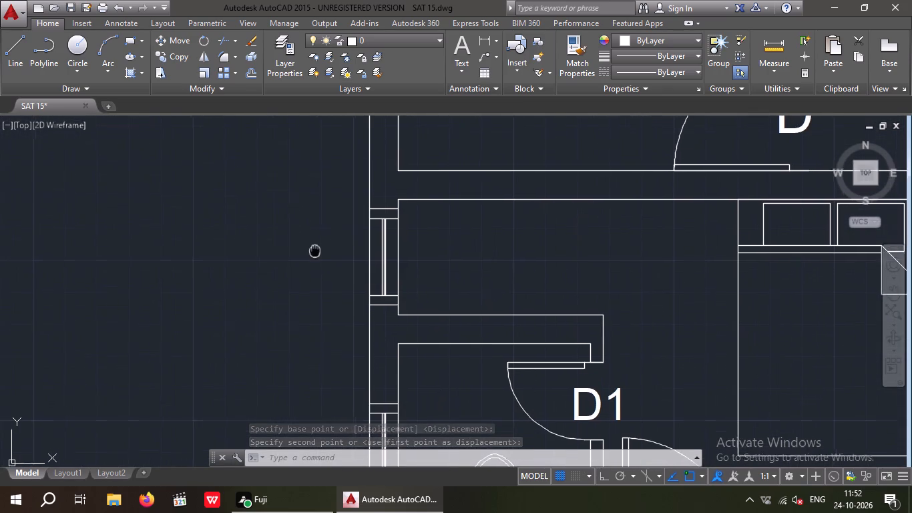
middle_drag(314, 250, 317, 268)
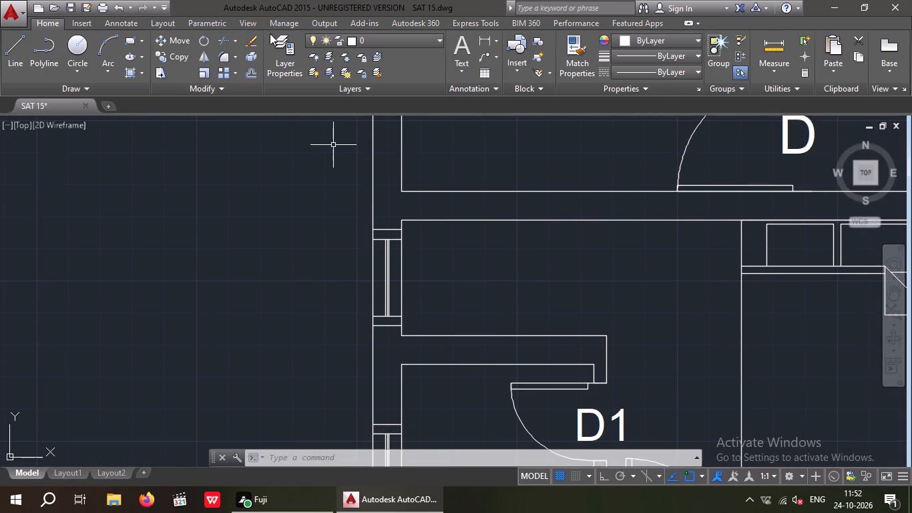
click(458, 44)
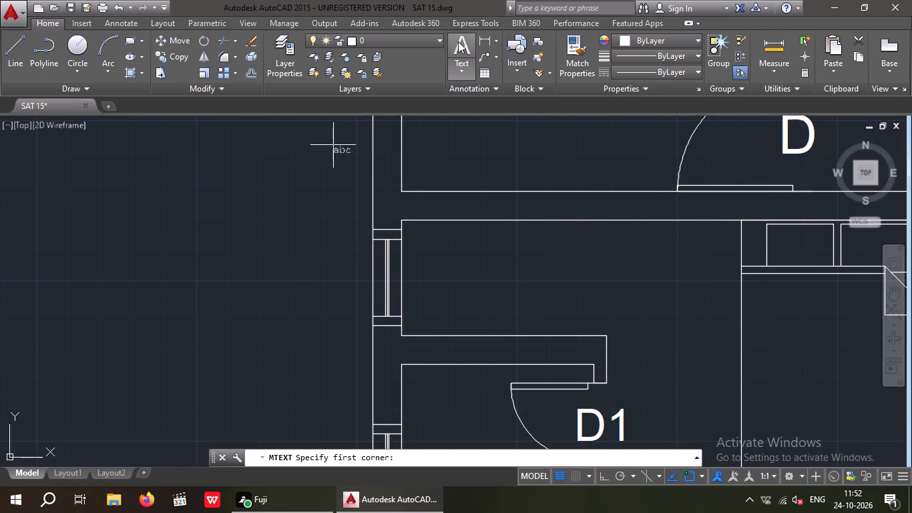
drag(268, 267, 274, 272)
click(355, 307)
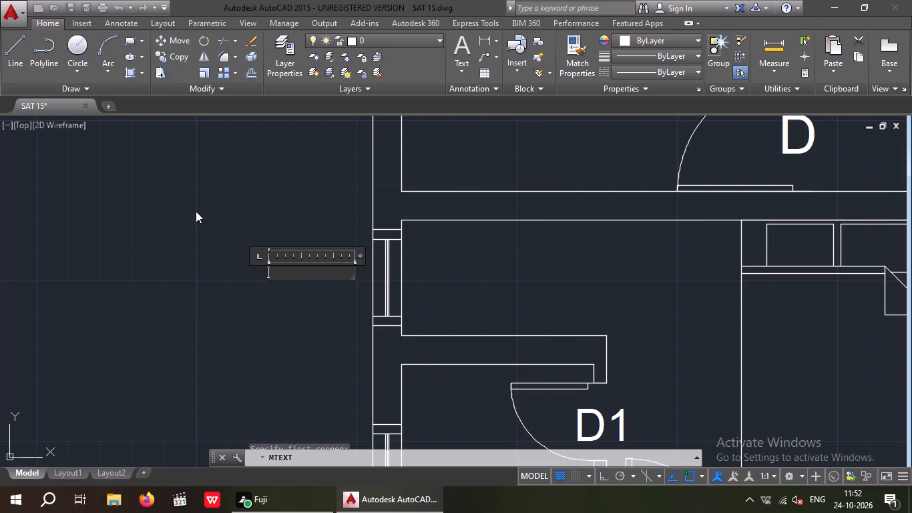
click(137, 55)
key(1)
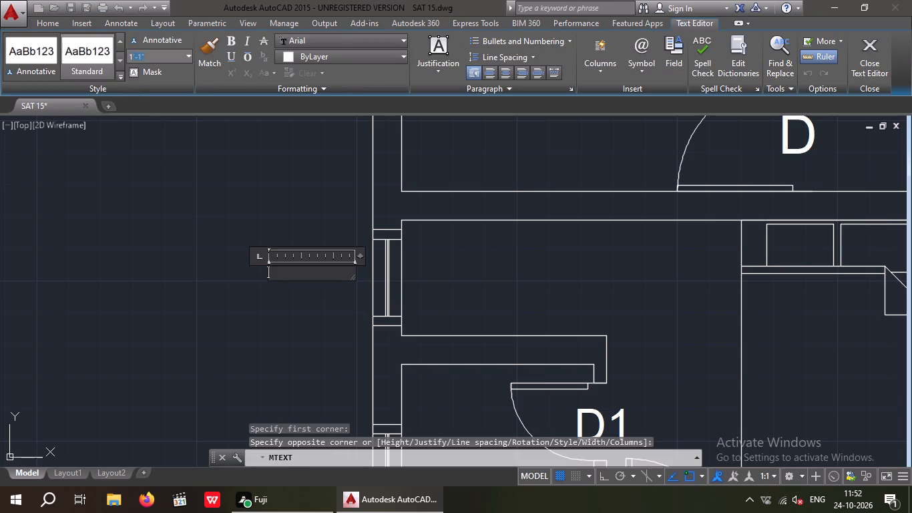
text(14)
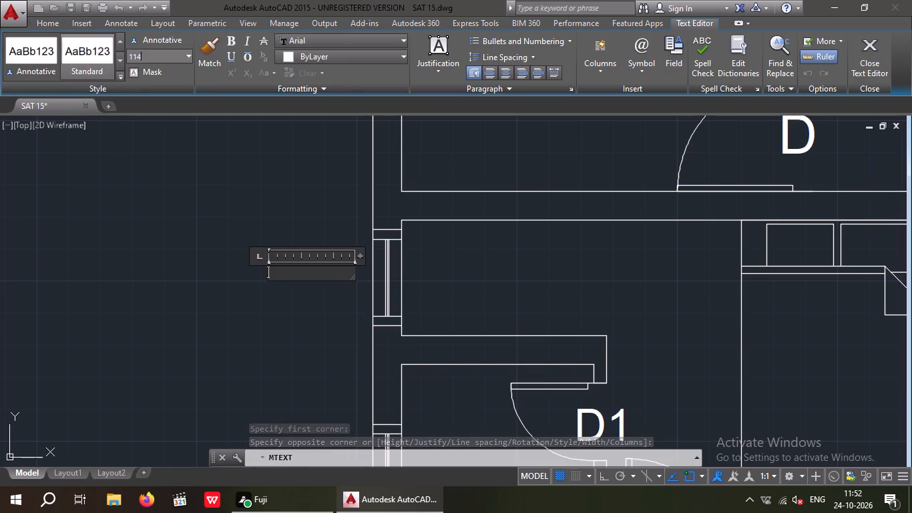
key(BackSpace)
key(shift+quotedbl)
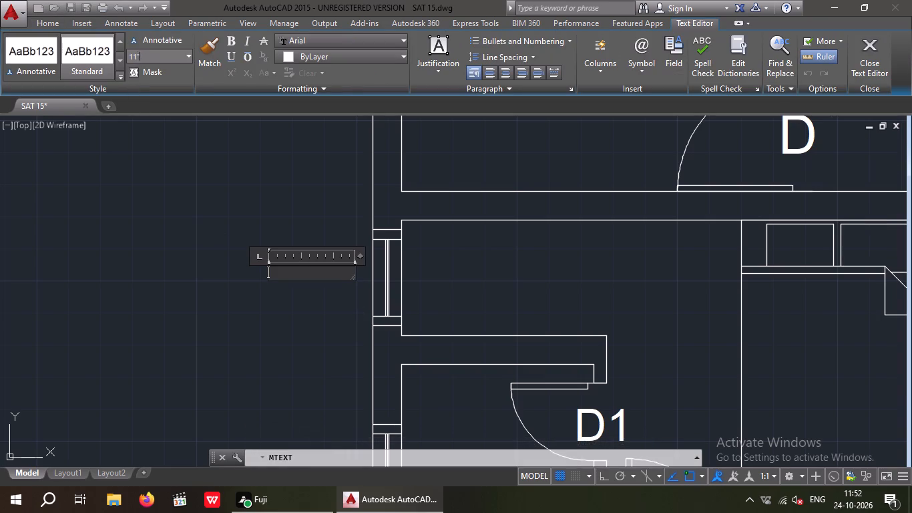
key(Return)
text(W1)
click(198, 157)
Move the new "W1" label closer to the west wall, beside the small bedroom window.
drag(300, 318, 300, 317)
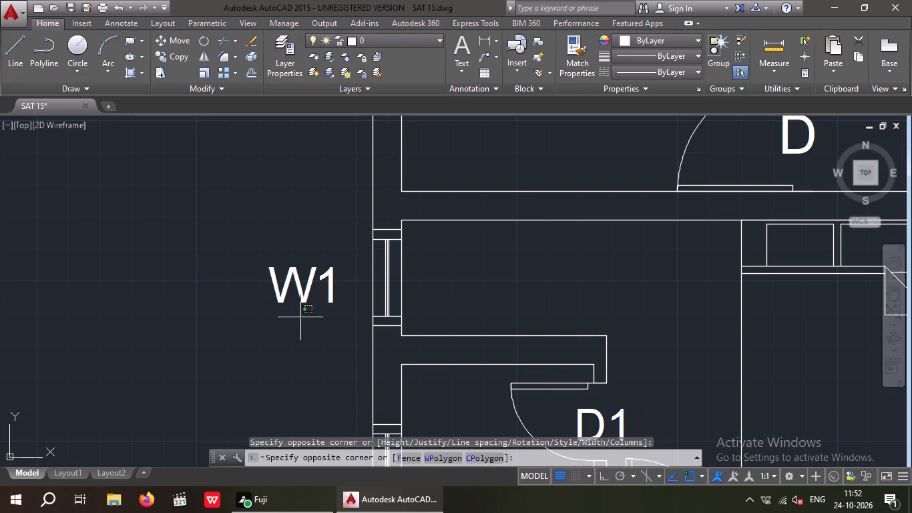
drag(300, 317, 290, 294)
click(267, 249)
click(178, 41)
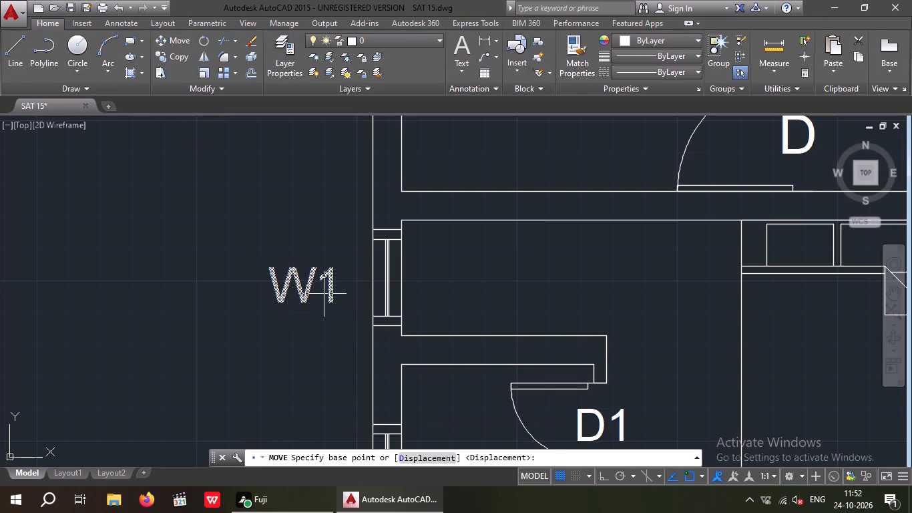
click(308, 303)
click(330, 296)
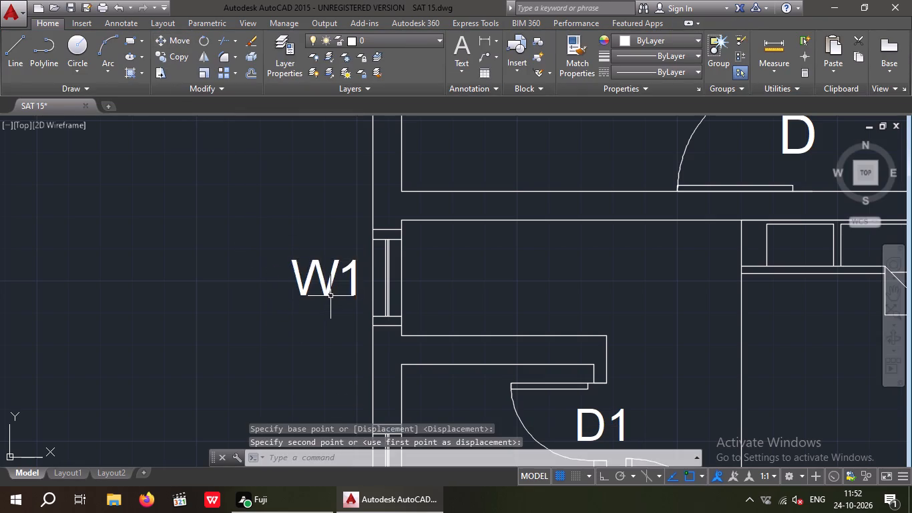
Create a multiline text "W" with a 12" text height outside the west-wall window of the northwest corner bedroom.
scroll(312, 275, down, 3)
middle_drag(295, 277, 308, 347)
scroll(326, 262, up, 3)
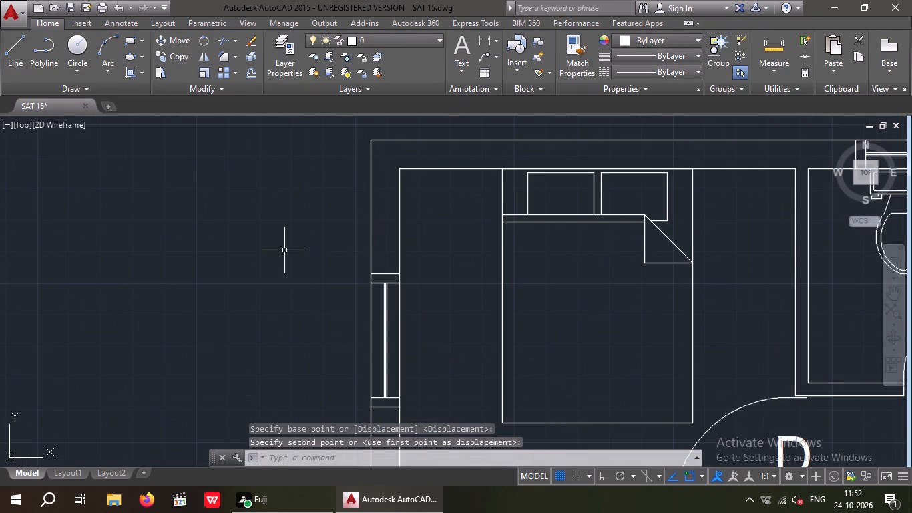
click(463, 43)
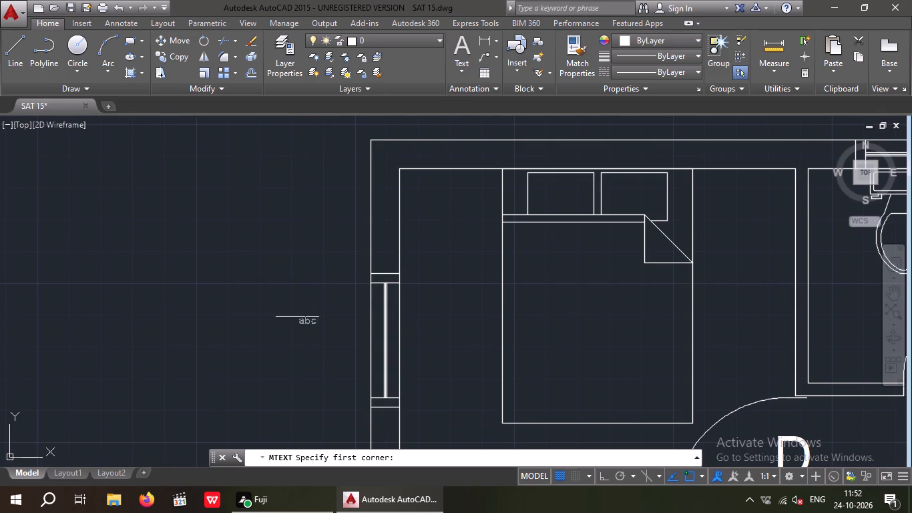
middle_drag(306, 305, 353, 259)
drag(297, 266, 330, 285)
click(379, 321)
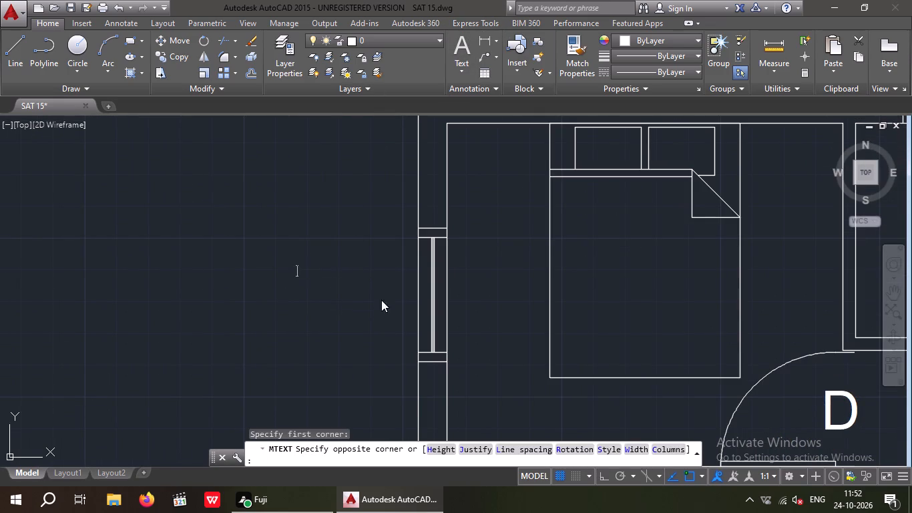
click(144, 56)
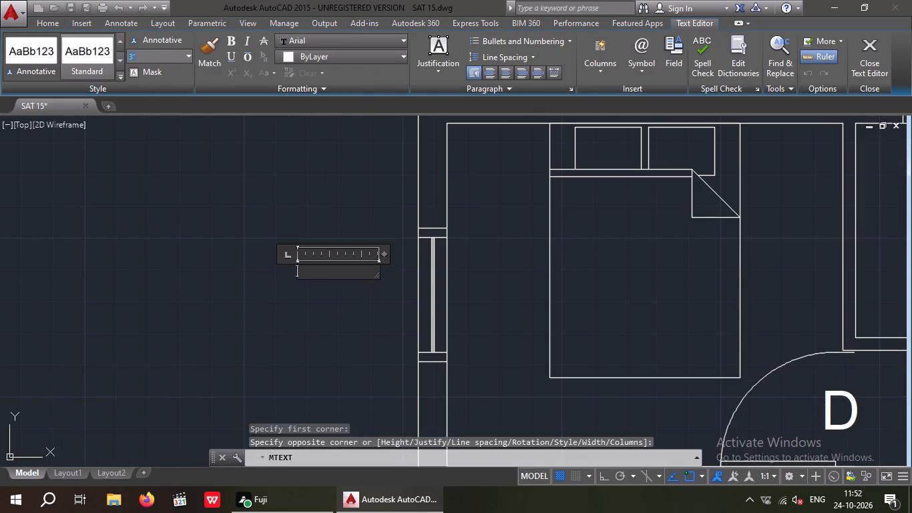
text(12)
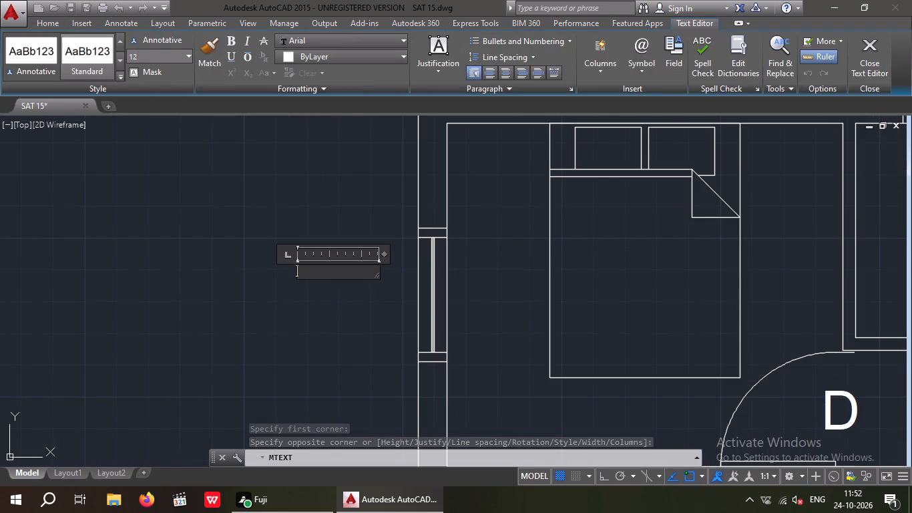
key(shift+quotedbl)
key(Return)
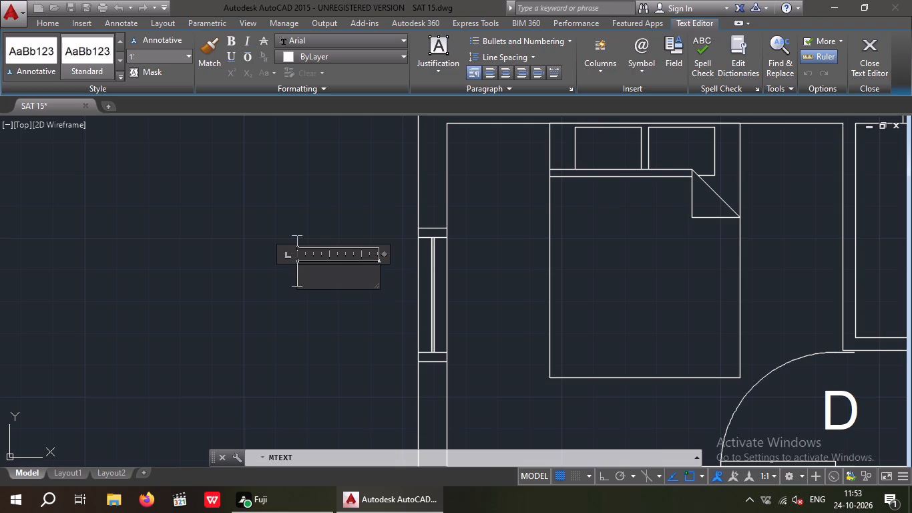
key(w)
click(273, 181)
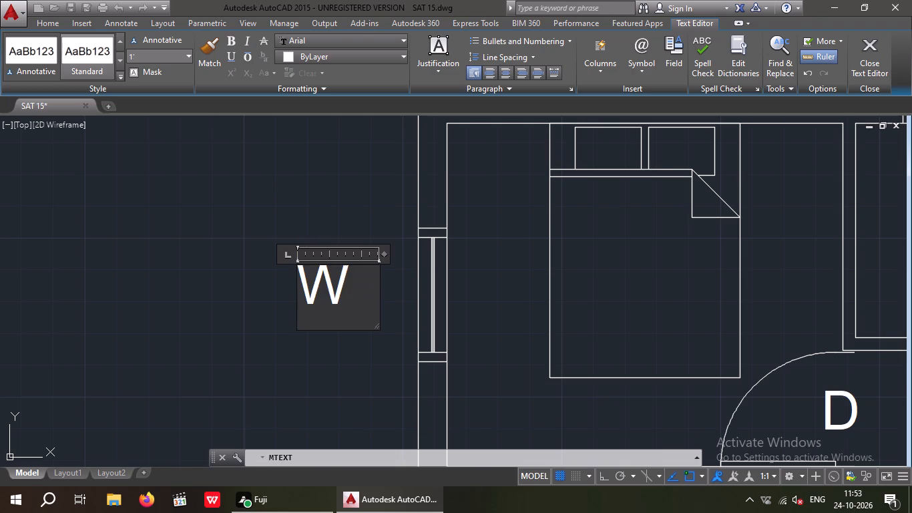
Move the new "W" label closer to the west wall, beside the northwest bedroom's window.
drag(357, 326, 332, 313)
click(294, 259)
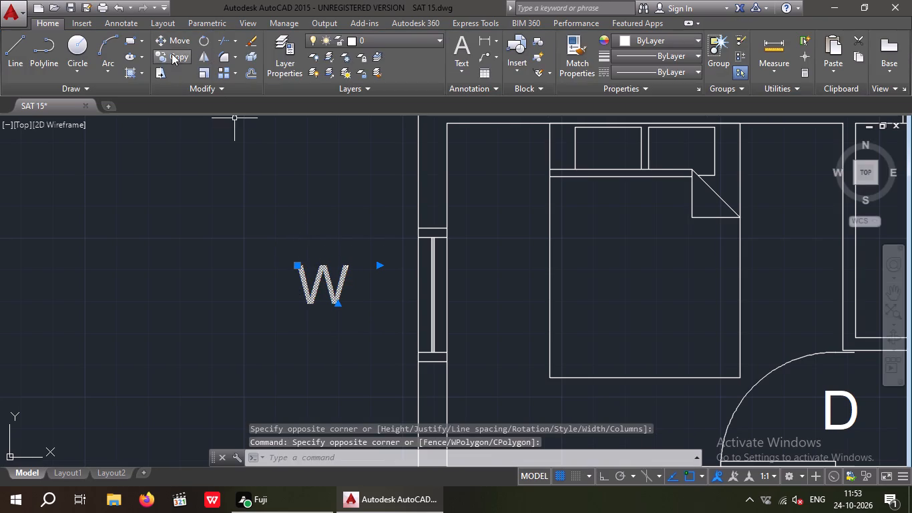
click(178, 38)
drag(331, 306, 337, 309)
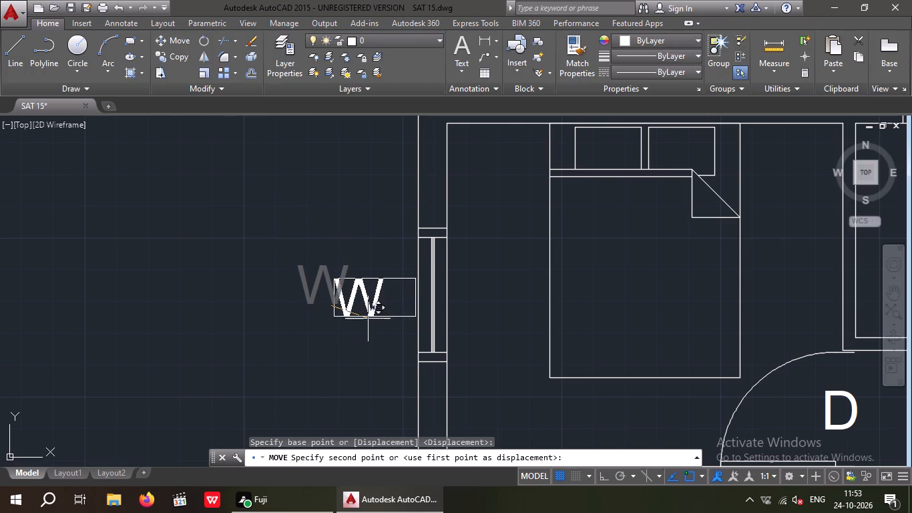
click(393, 325)
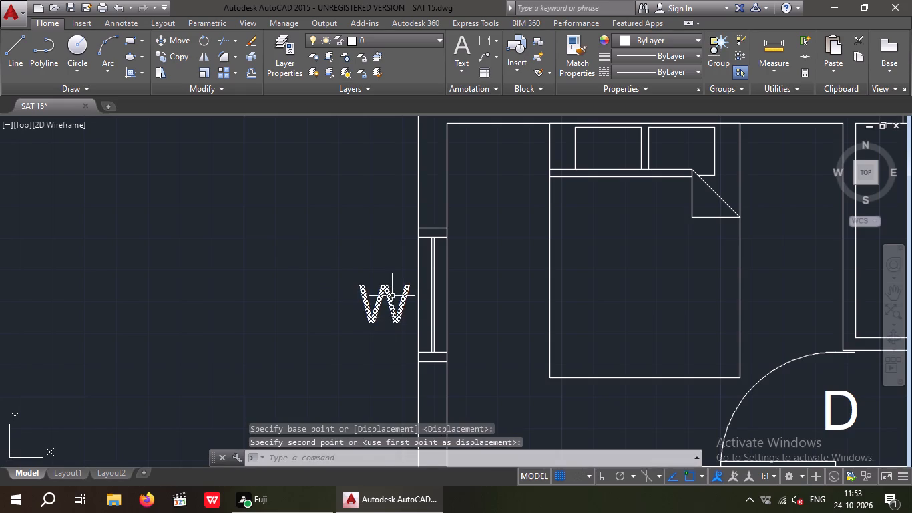
Create a multiline text "W" with a 12" text height outside the north-wall window between the toilet and the northeast bedroom.
scroll(392, 295, down, 3)
middle_drag(389, 298, 263, 289)
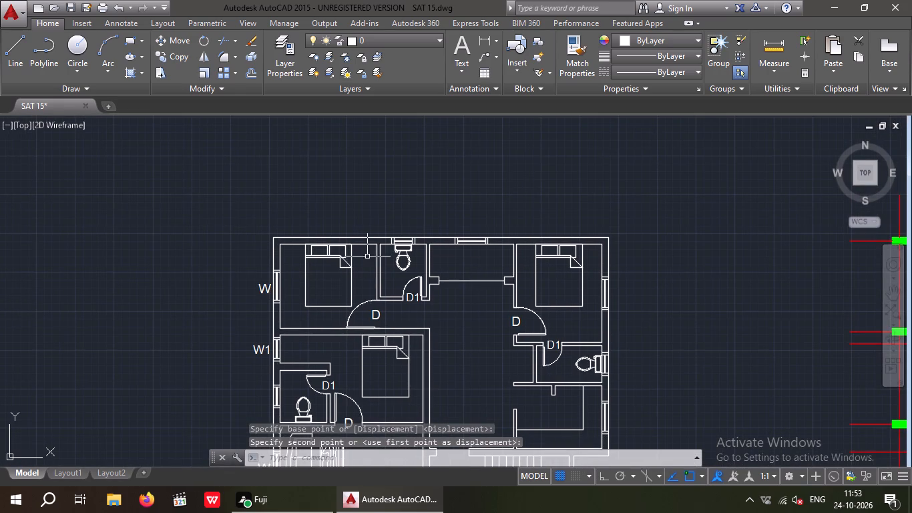
middle_drag(486, 212, 399, 220)
scroll(391, 223, up, 3)
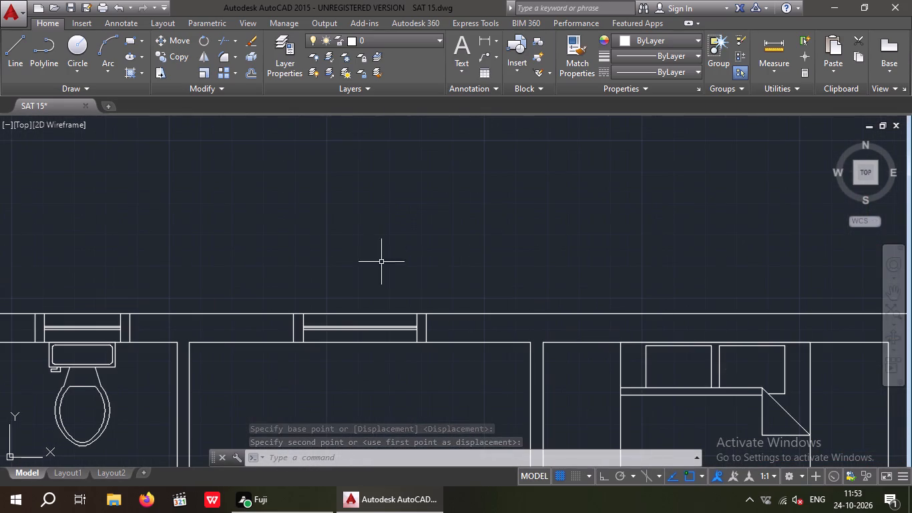
click(466, 43)
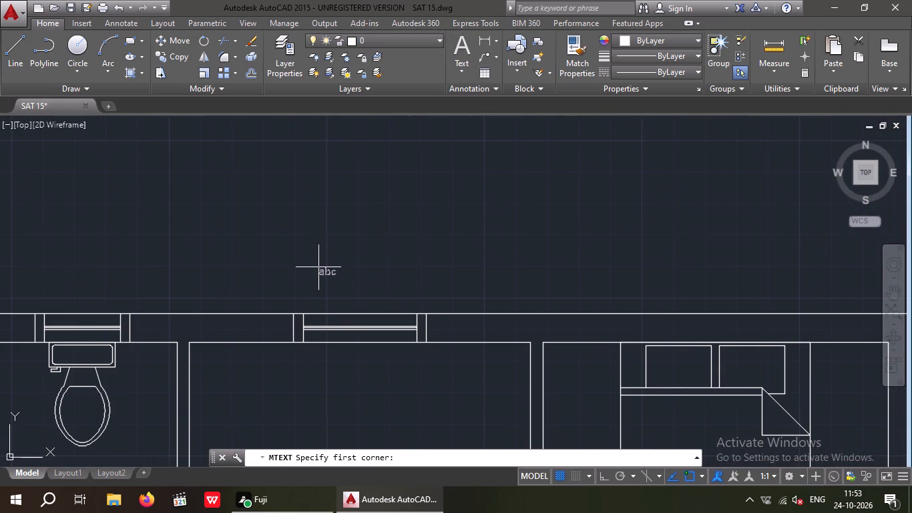
drag(314, 264, 328, 277)
click(444, 286)
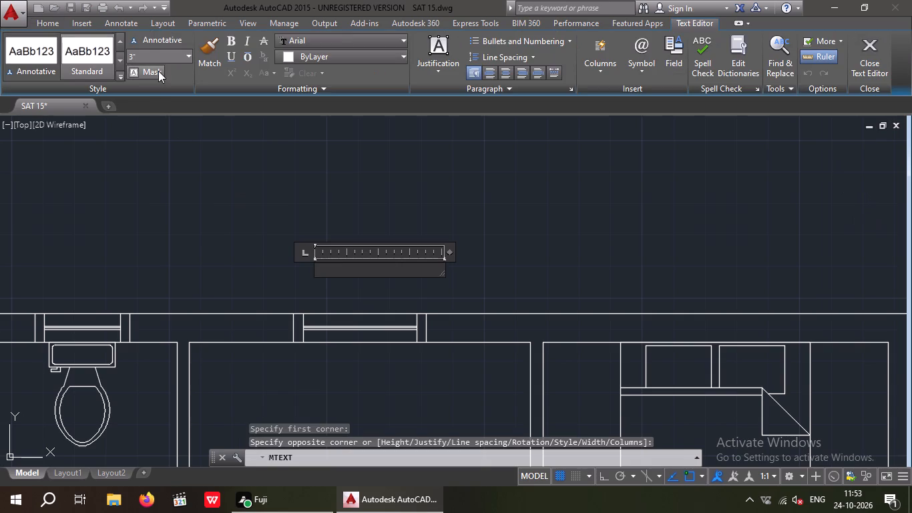
click(159, 58)
text(12)
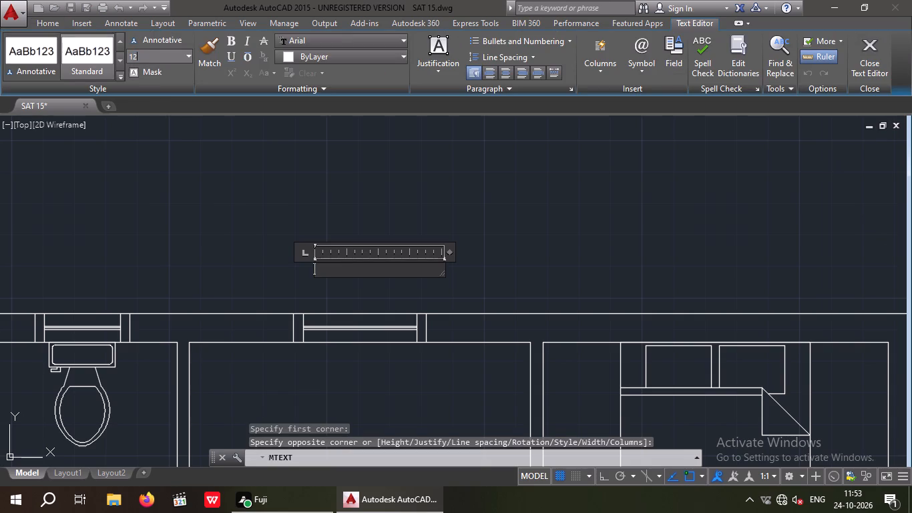
key(shift+quotedbl)
key(Return)
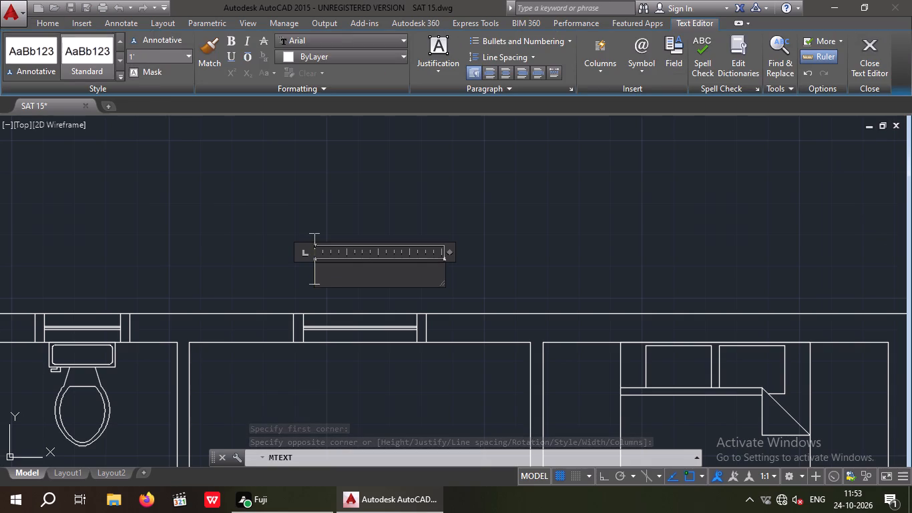
key(w)
click(375, 189)
Move the new "W" label slightly east so it sits centred above the north-wall window.
scroll(355, 301, up, 1)
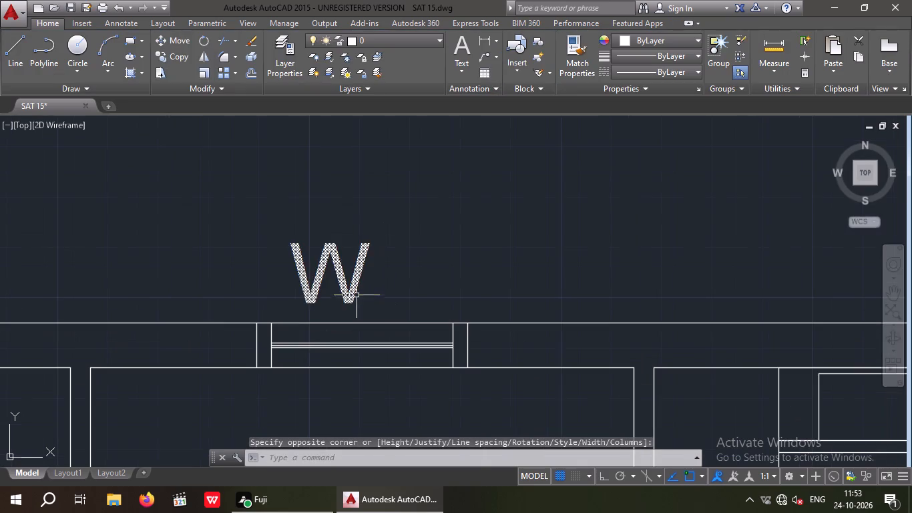
drag(403, 228, 326, 266)
click(307, 279)
click(174, 41)
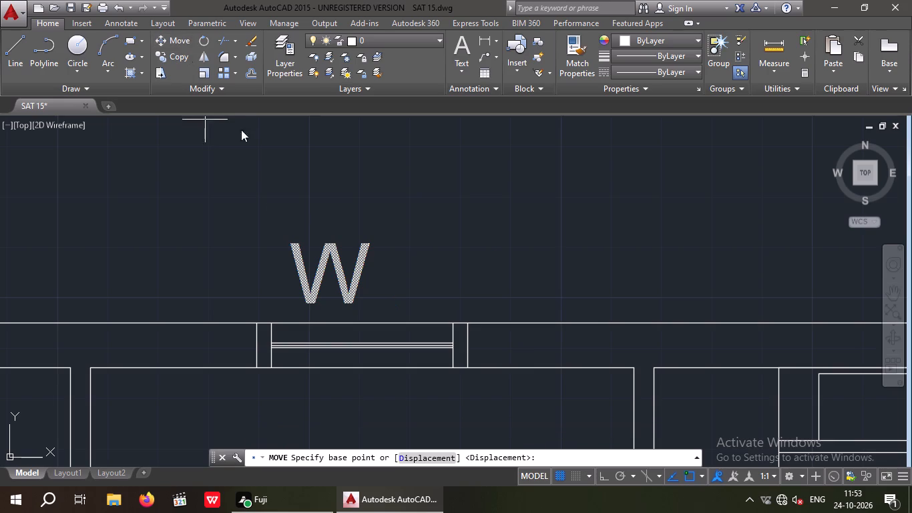
click(304, 306)
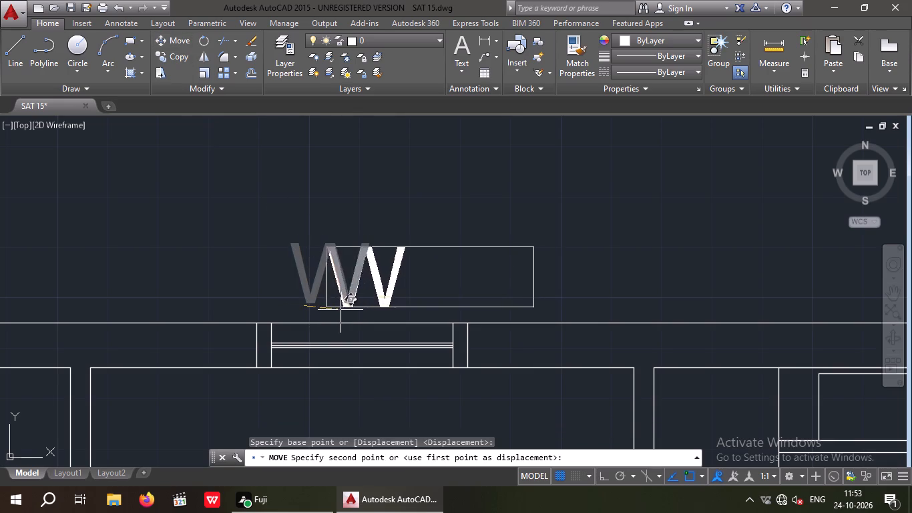
click(338, 309)
Create a multiline text "W" with a 12" text height outside the northeast bedroom's east-wall window.
scroll(349, 283, down, 2)
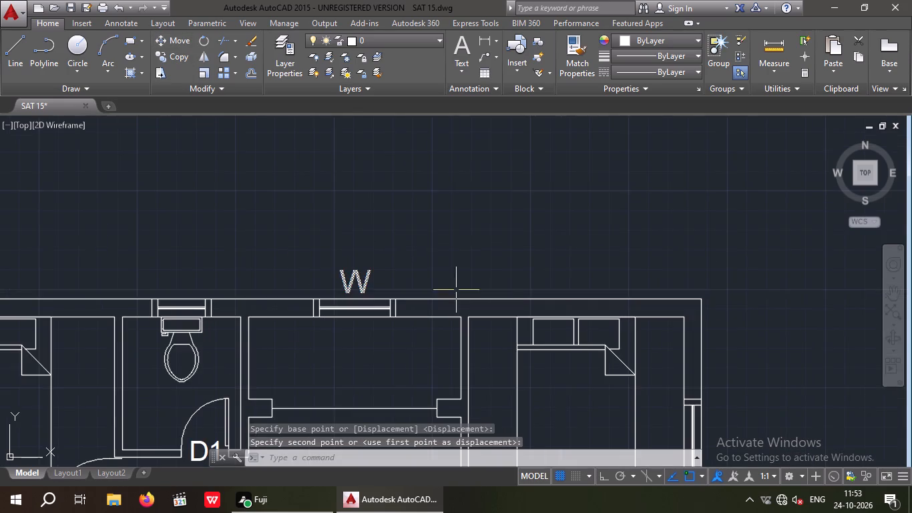
middle_drag(445, 282, 345, 267)
scroll(398, 228, down, 2)
middle_drag(555, 321, 523, 209)
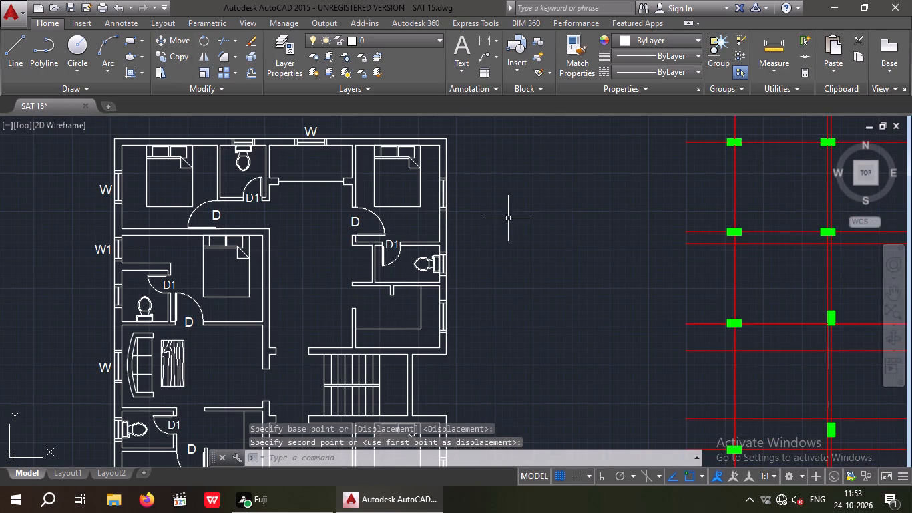
click(465, 53)
scroll(469, 198, up, 3)
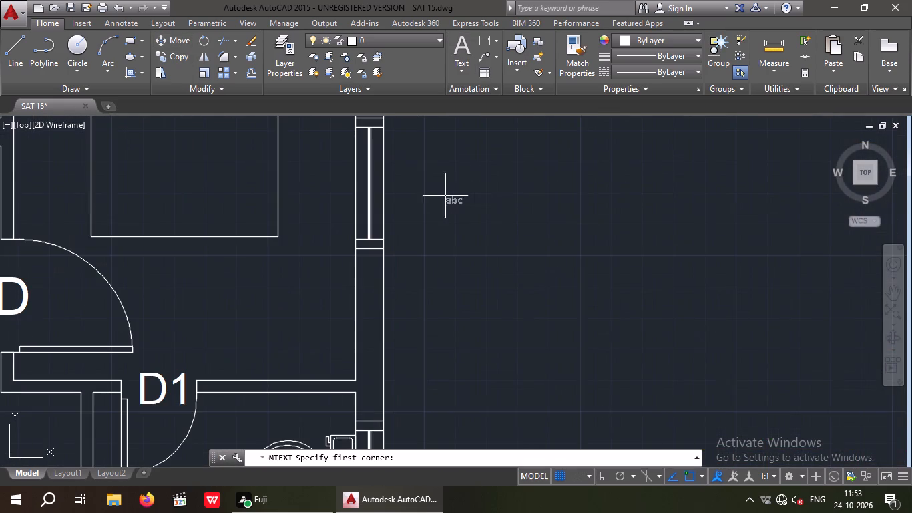
drag(412, 148, 420, 173)
click(610, 212)
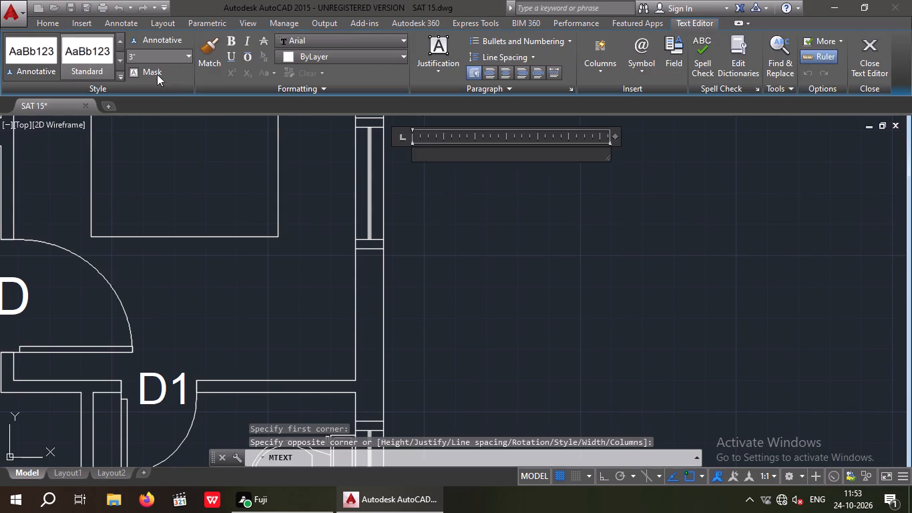
click(172, 59)
text(12)
key(shift+quotedbl)
key(Return)
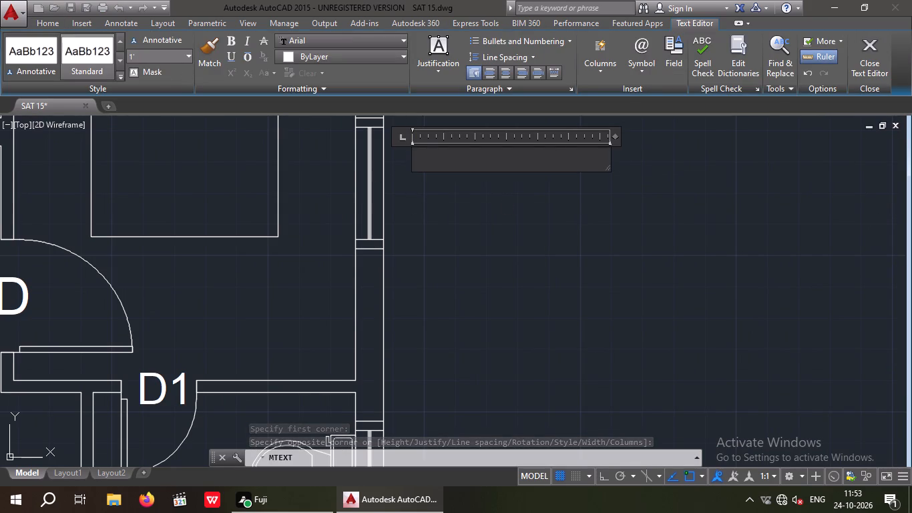
key(w)
click(529, 277)
Move the new "W" label closer to the east wall, beside the northeast bedroom's window.
middle_drag(474, 188, 484, 243)
middle_click(484, 246)
drag(507, 182, 459, 231)
click(434, 252)
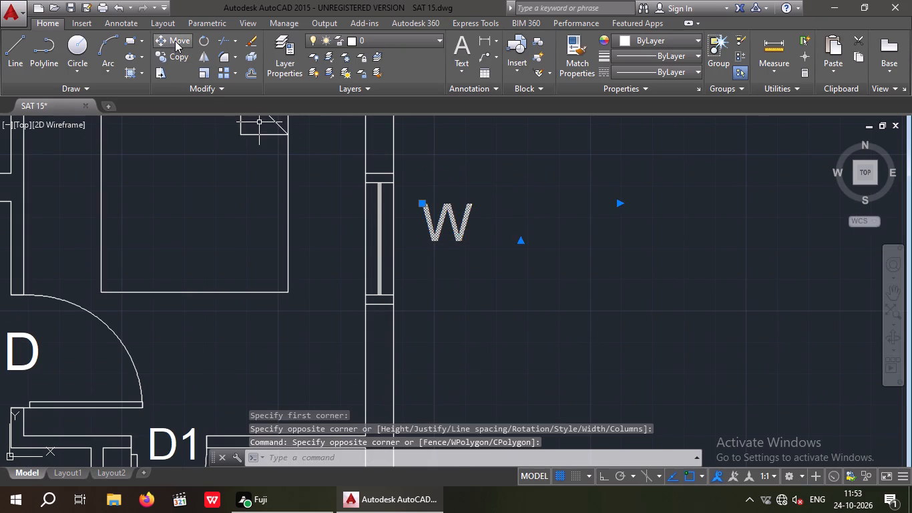
click(176, 39)
scroll(424, 237, up, 2)
click(438, 248)
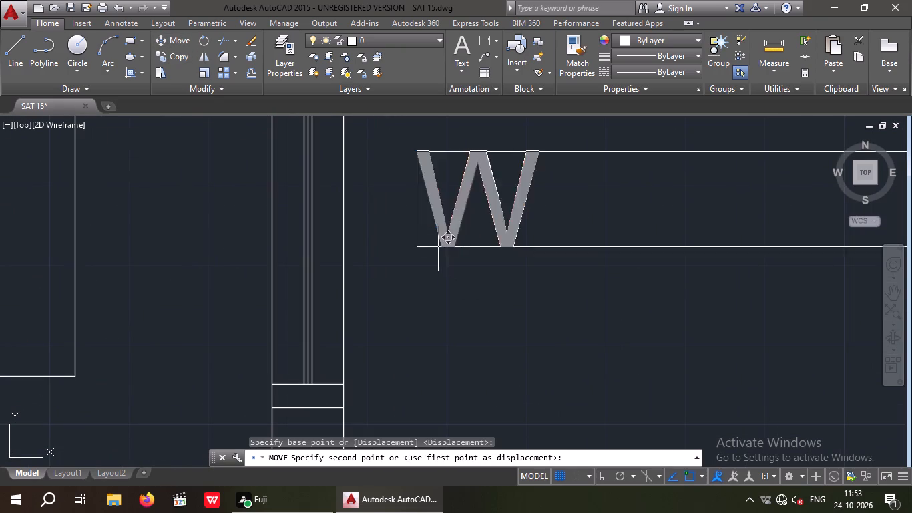
click(387, 280)
Create a multiline text "W" with a 12" text height outside the east-wall window of the room just north of the staircase.
scroll(415, 246, down, 3)
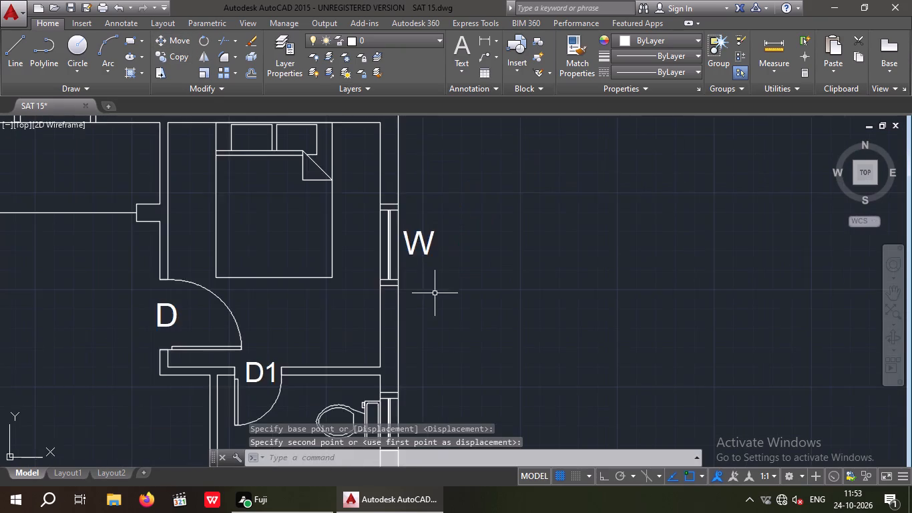
middle_drag(435, 293, 477, 254)
scroll(483, 253, down, 1)
middle_drag(486, 301, 486, 186)
scroll(492, 202, down, 2)
middle_drag(497, 243, 491, 216)
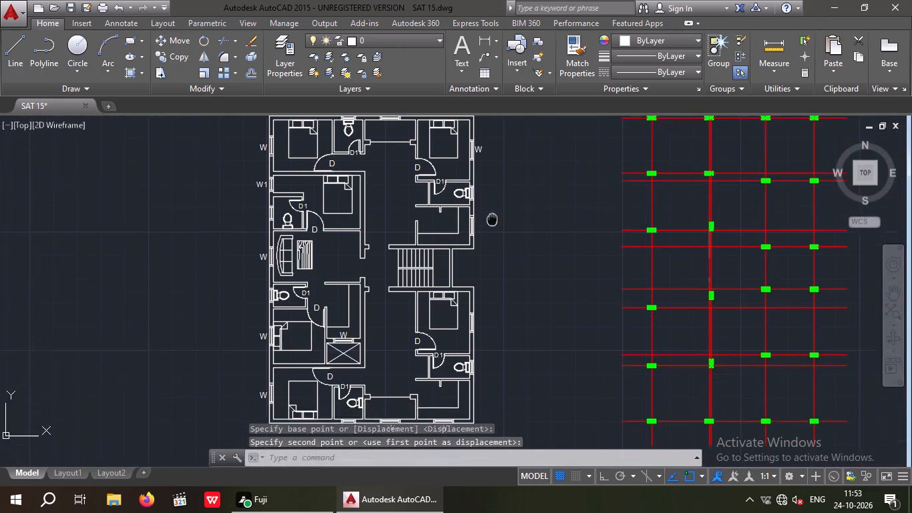
middle_drag(491, 216, 489, 204)
scroll(480, 205, up, 3)
middle_drag(471, 218, 449, 255)
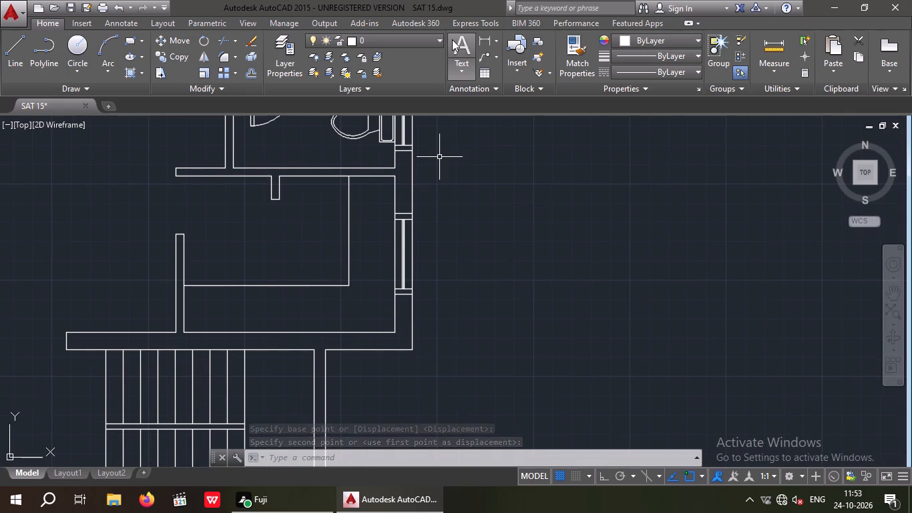
click(463, 42)
click(431, 238)
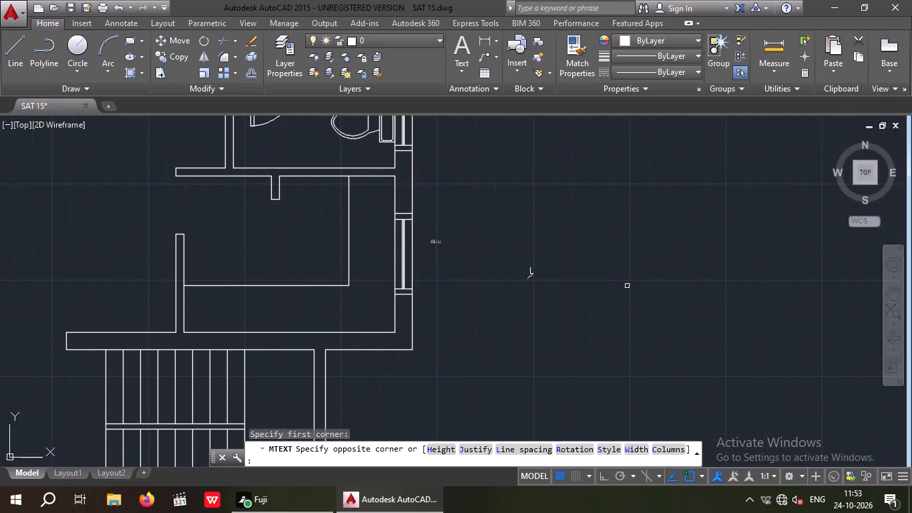
click(634, 293)
click(144, 57)
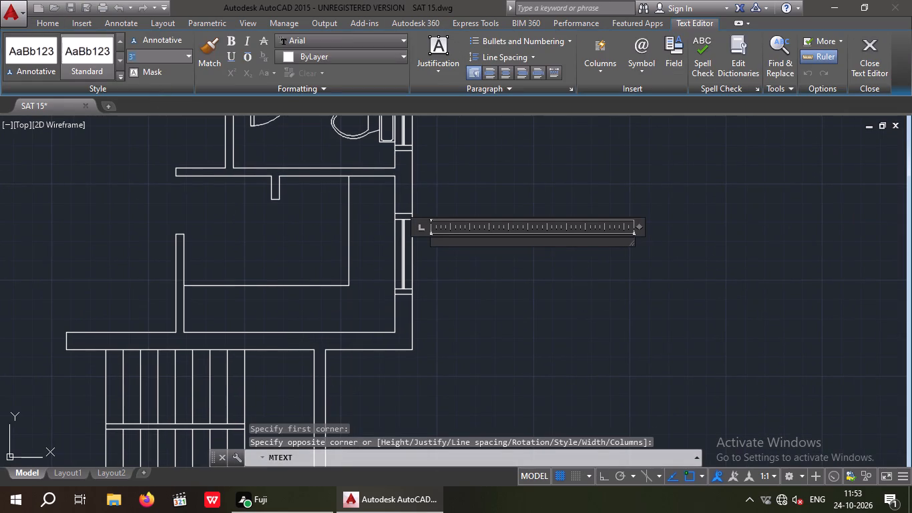
text(12/)
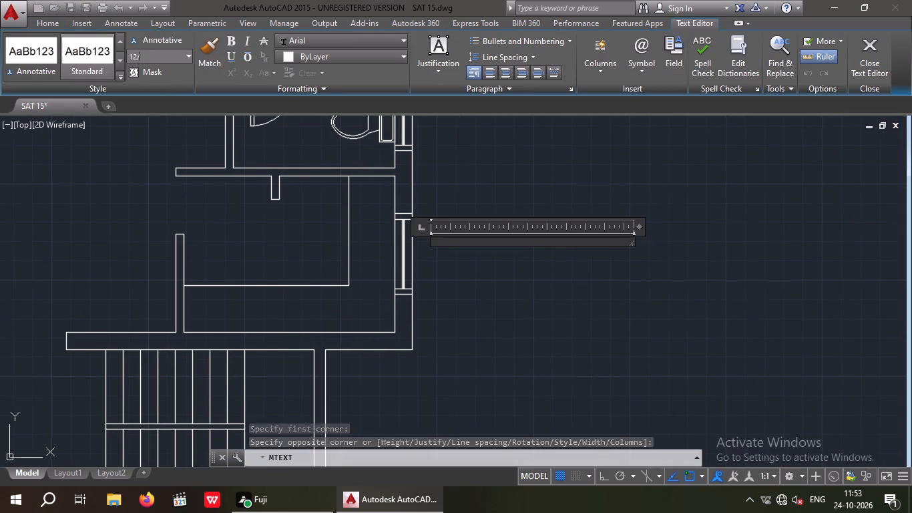
key(BackSpace)
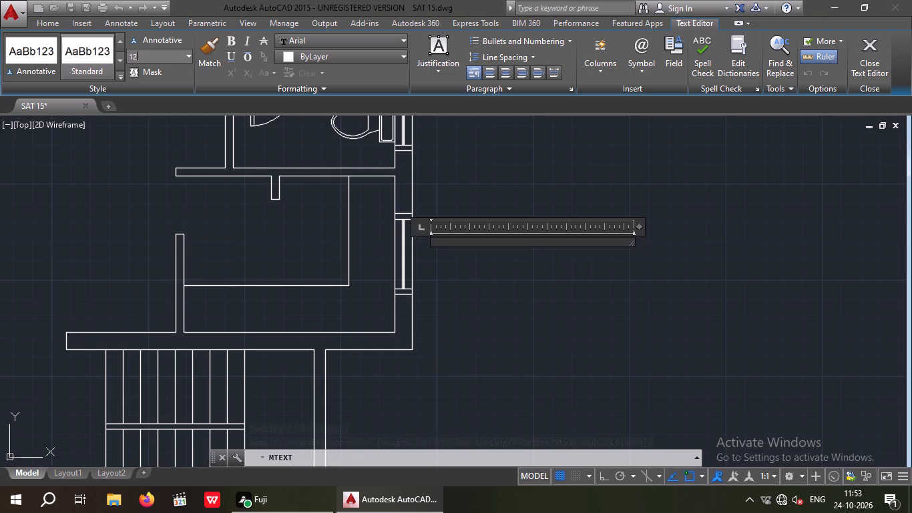
key(shift+quotedbl)
key(Return)
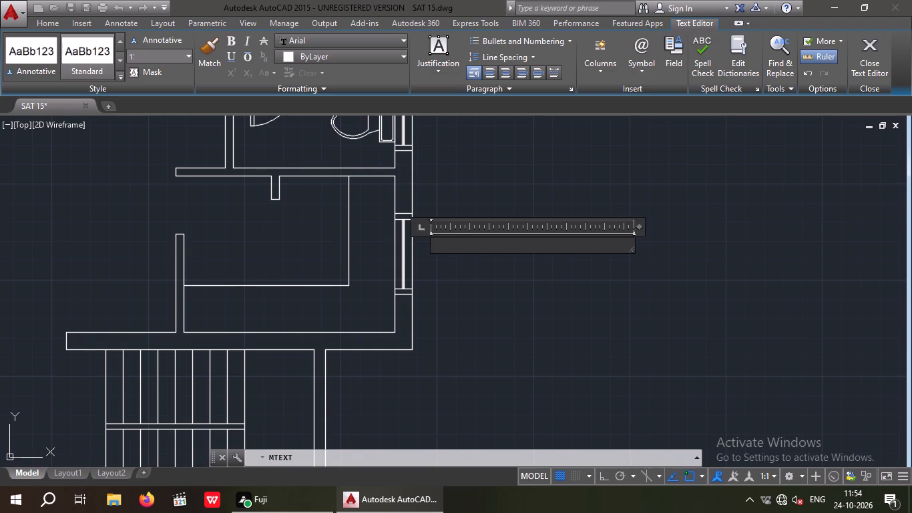
key(w)
click(558, 319)
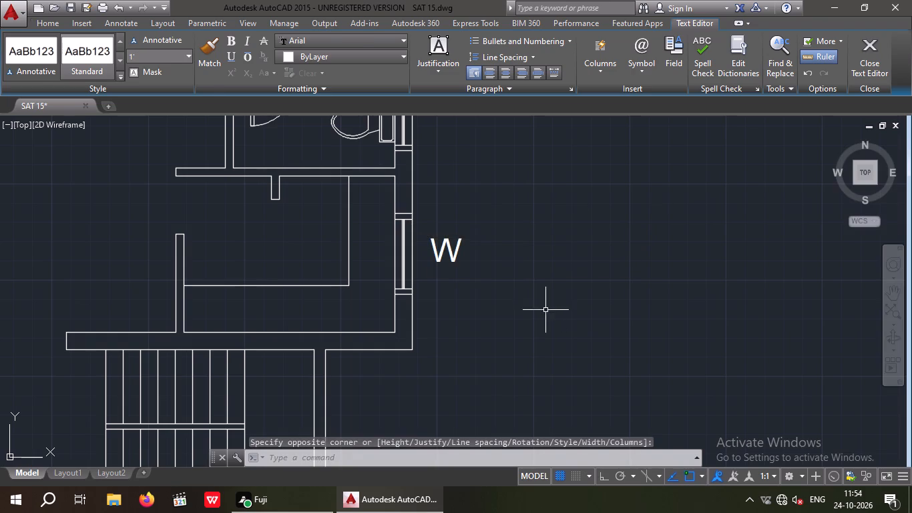
Move the new "W" label closer to the east wall, beside the window of the room just north of the staircase.
scroll(447, 231, up, 3)
drag(498, 325, 407, 336)
click(389, 311)
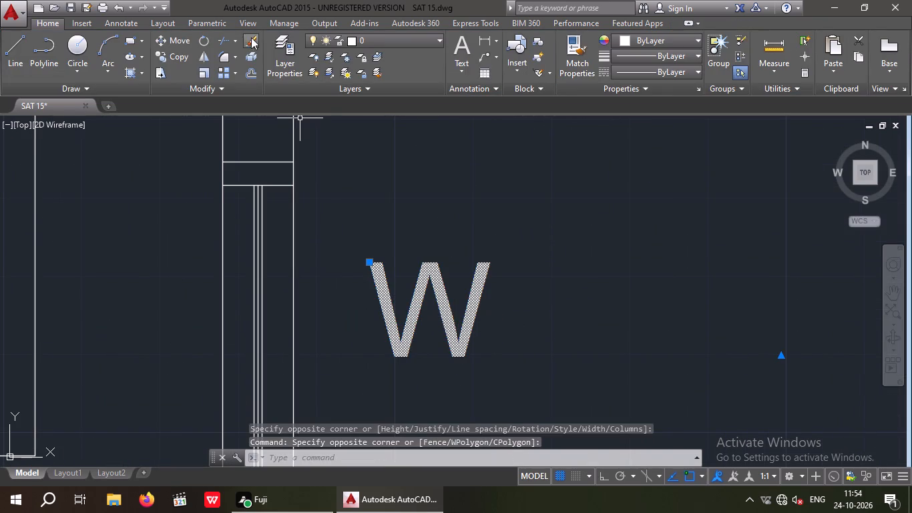
click(175, 41)
drag(392, 355, 378, 352)
drag(354, 369, 357, 363)
scroll(378, 274, down, 3)
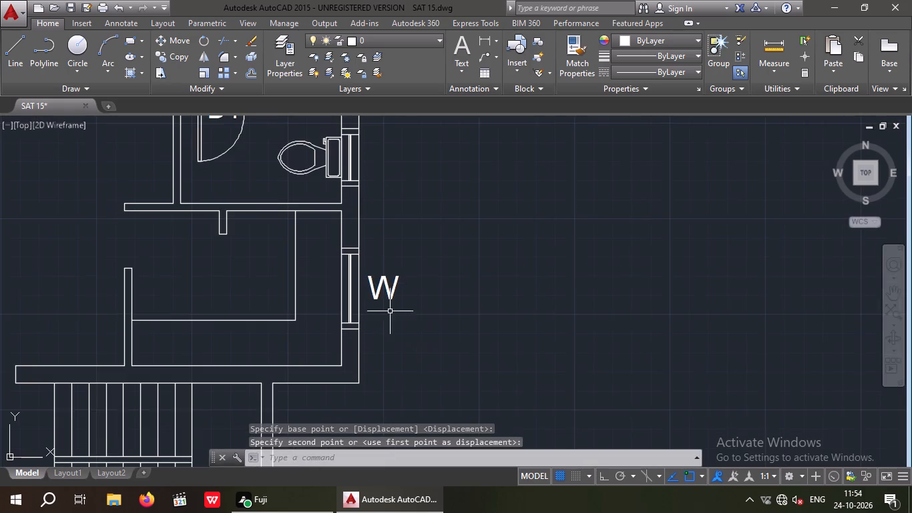
Create a multiline text "W" with a 12" text height outside the east-wall window of the bedroom just south of the staircase.
middle_drag(392, 319, 435, 210)
scroll(438, 244, down, 2)
middle_drag(428, 307, 432, 220)
middle_drag(450, 284, 451, 278)
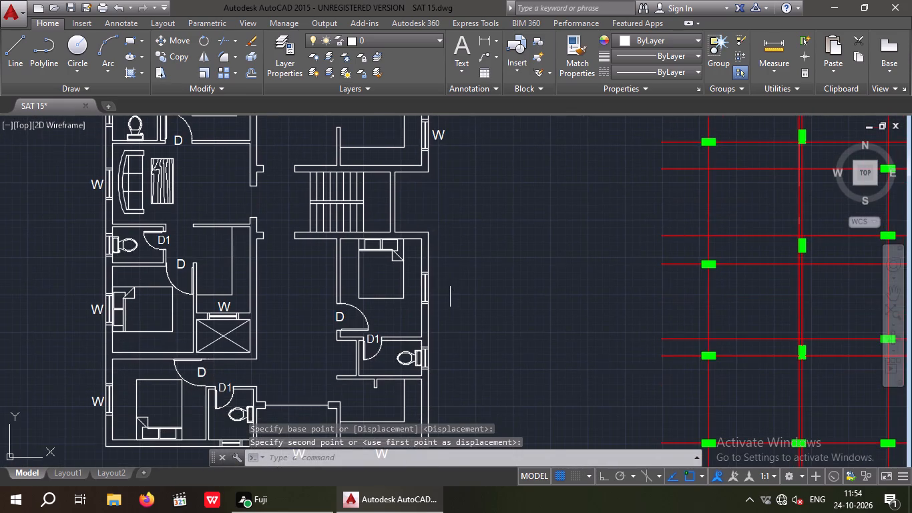
middle_drag(451, 278, 470, 216)
scroll(464, 217, up, 1)
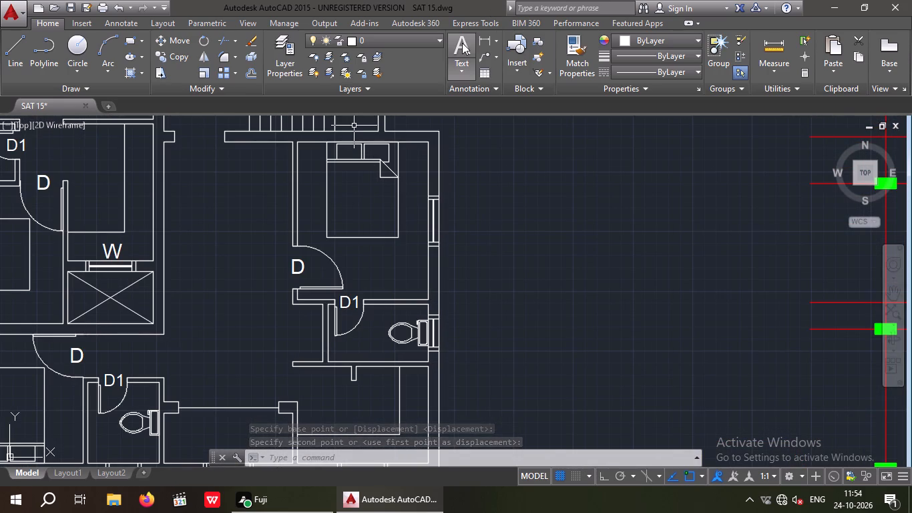
click(463, 46)
drag(455, 209, 458, 216)
click(603, 257)
click(146, 61)
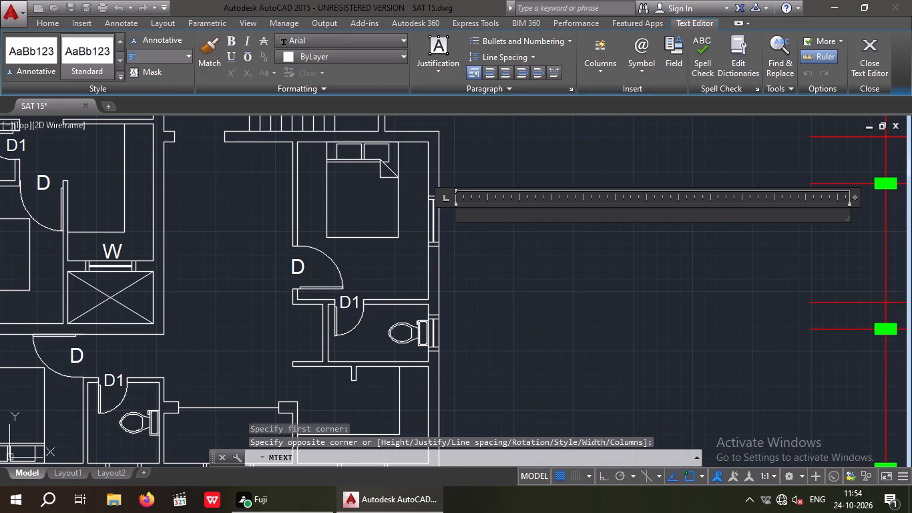
text(12)
key(shift+quotedbl)
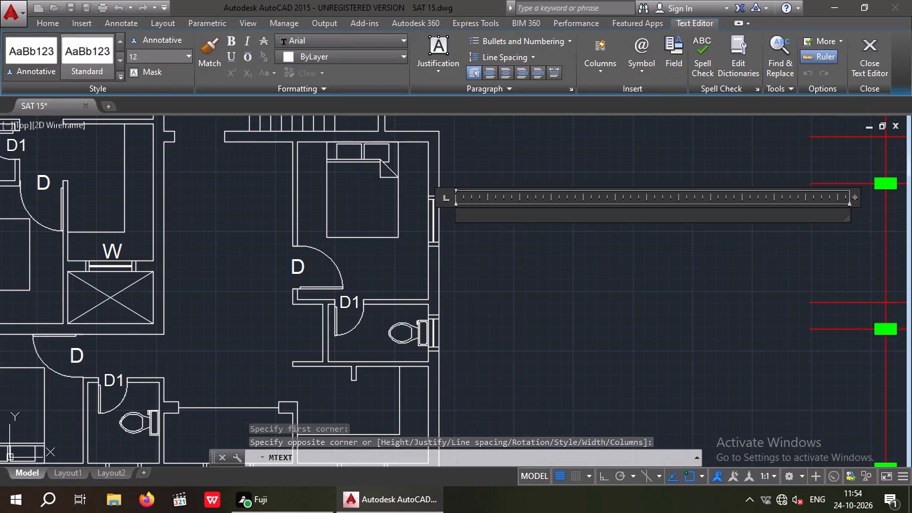
key(Return)
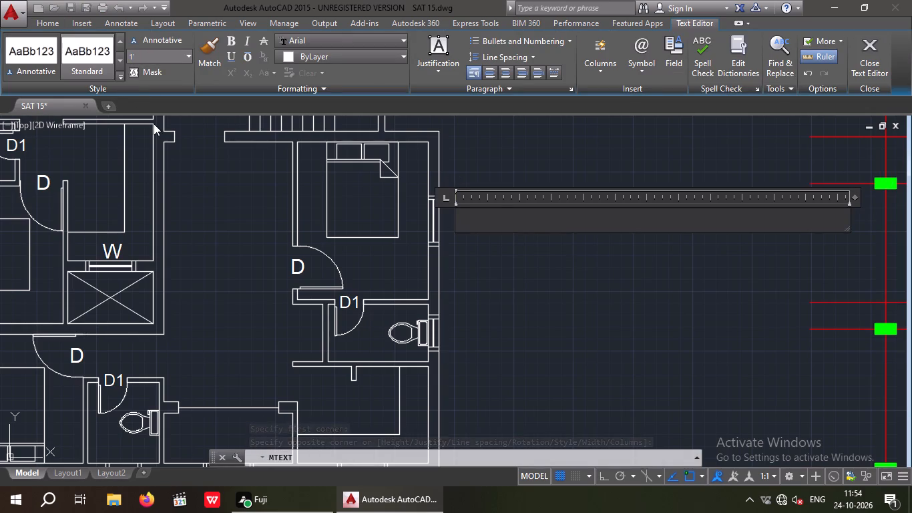
key(w)
click(518, 321)
Move the new "W" label west and slightly south, beside the middle of that bedroom's east-wall window.
scroll(478, 174, up, 3)
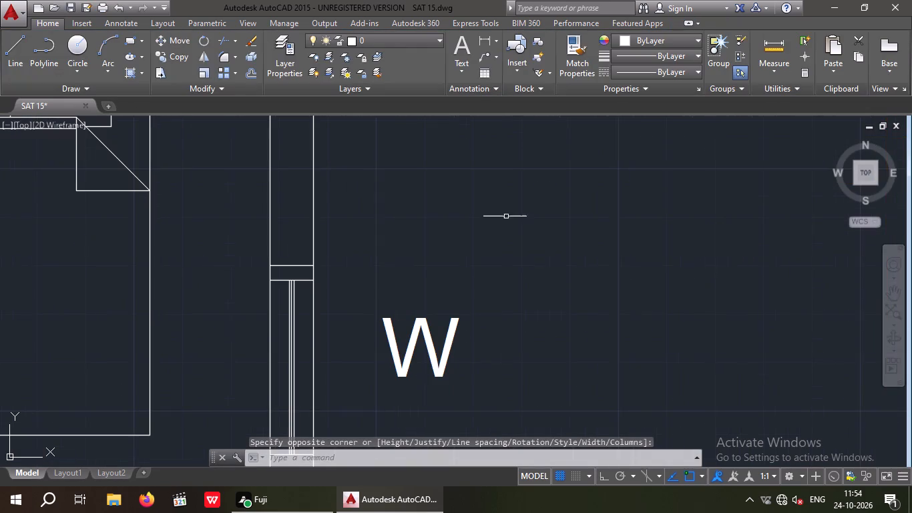
middle_drag(477, 290, 511, 176)
drag(521, 204, 433, 291)
click(429, 287)
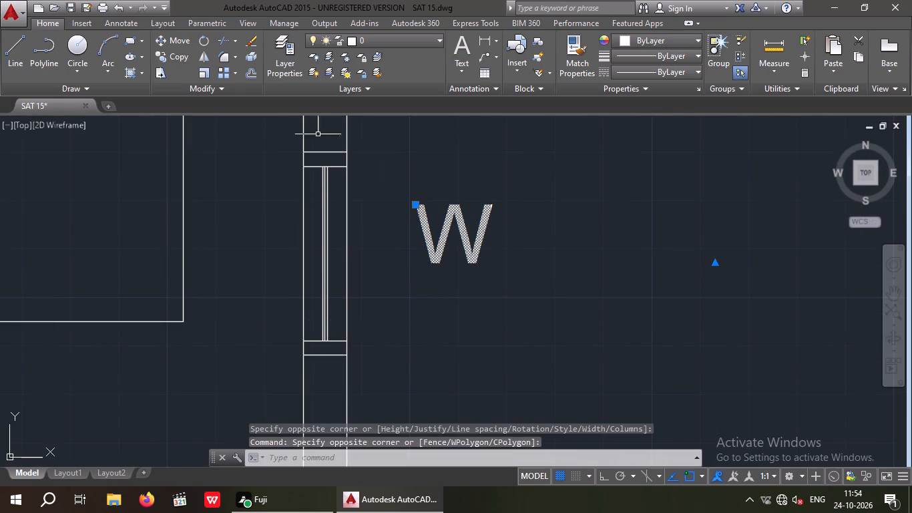
click(172, 41)
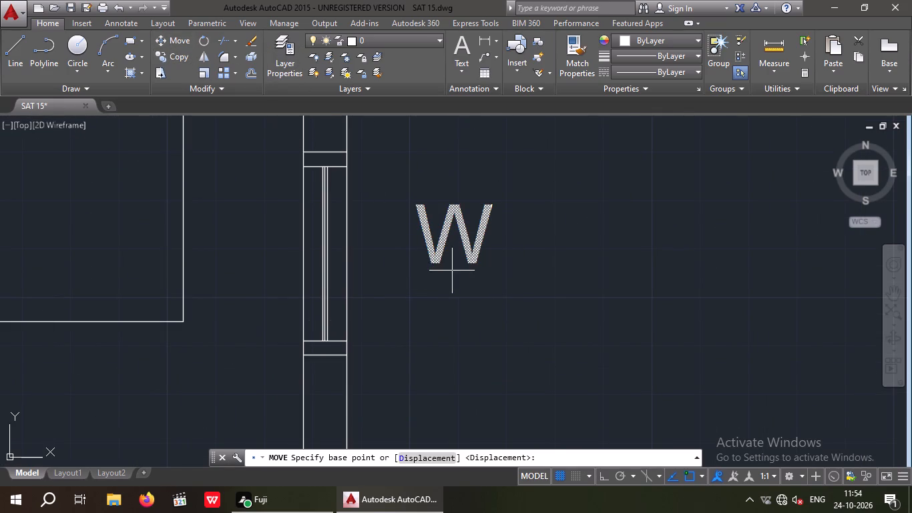
drag(434, 262, 418, 267)
click(389, 281)
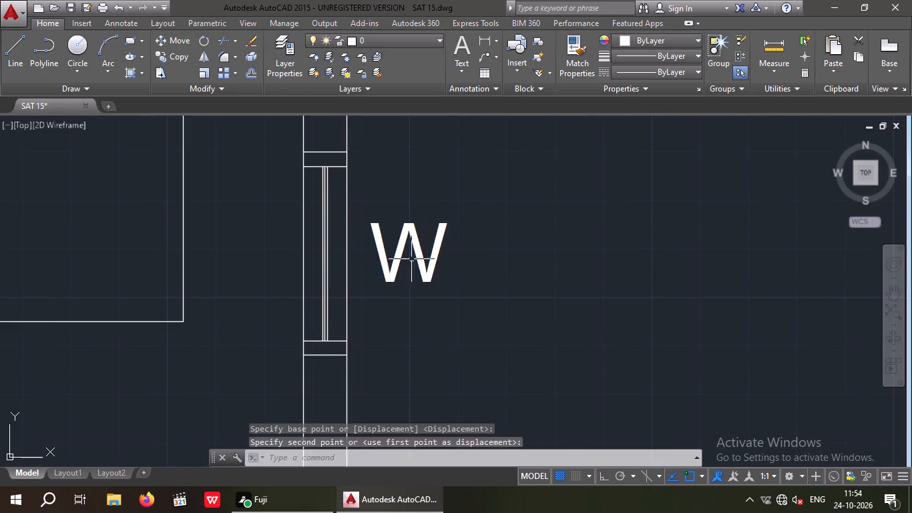
Create a multiline text "V" with a 12" text height outside the east-wall window of the bathroom below the southeast bedroom.
scroll(430, 247, down, 3)
middle_drag(491, 272, 563, 236)
scroll(562, 242, down, 2)
middle_drag(563, 242, 567, 228)
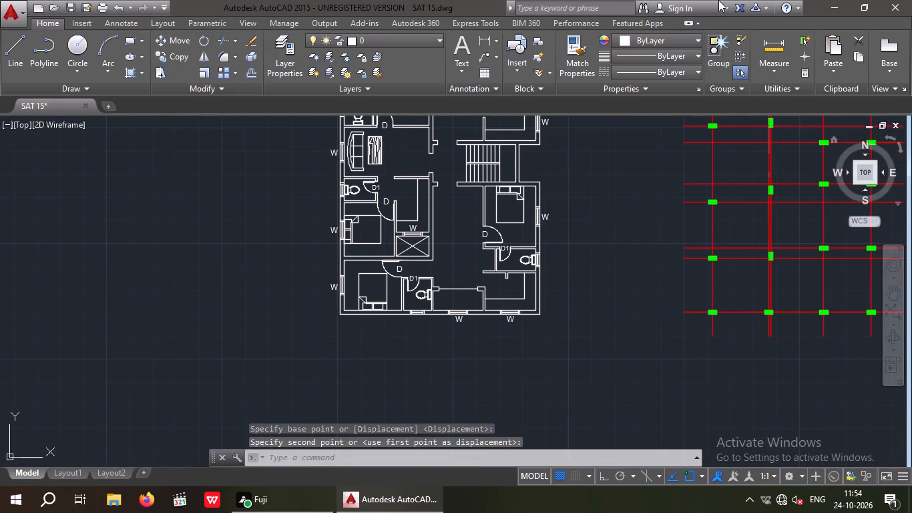
middle_drag(605, 206, 527, 230)
scroll(529, 230, down, 1)
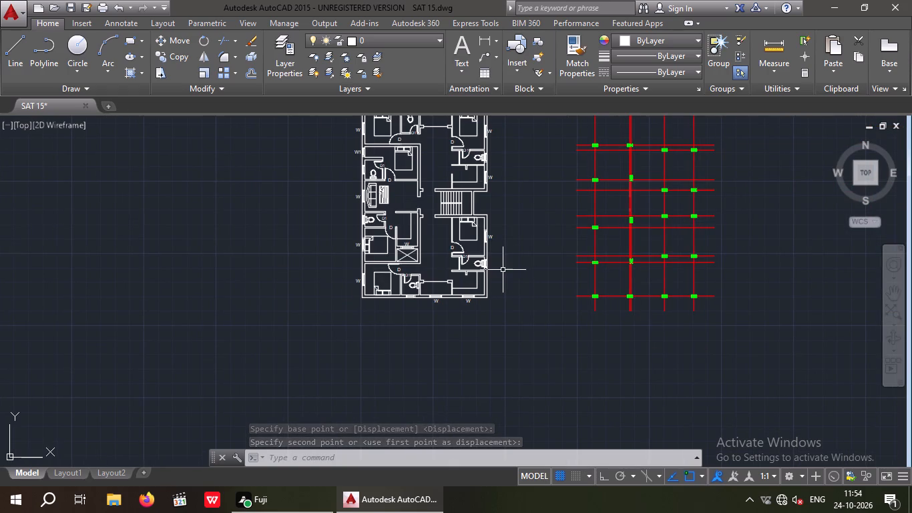
key(Escape)
key(Escape)
scroll(501, 267, up, 4)
middle_drag(439, 258, 528, 246)
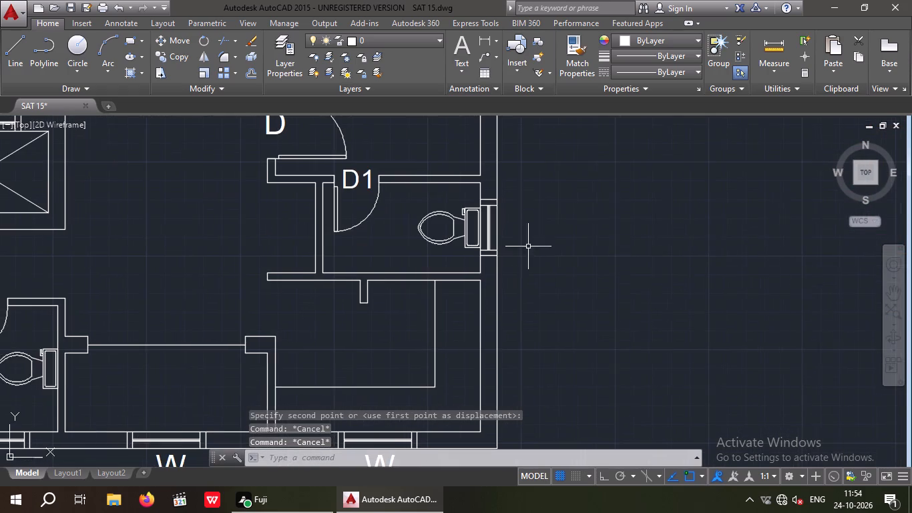
scroll(512, 219, up, 2)
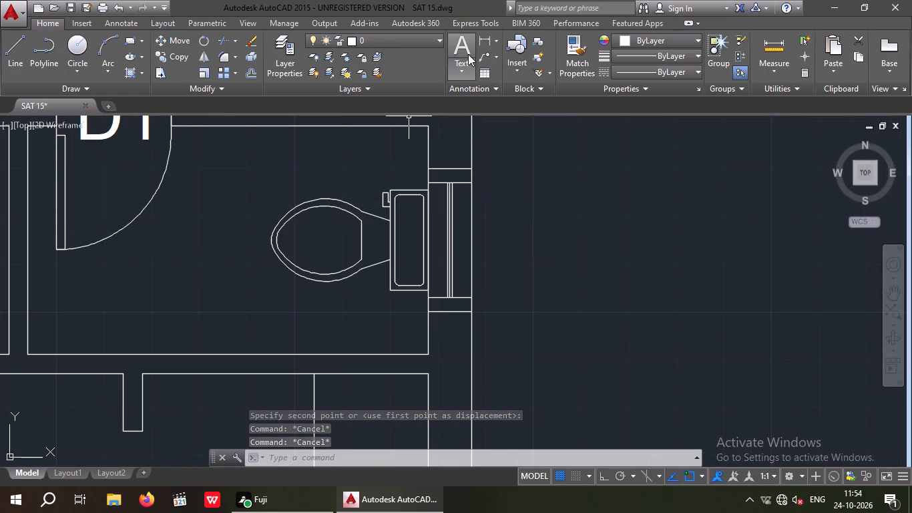
click(459, 47)
drag(491, 203, 494, 212)
click(722, 292)
click(149, 60)
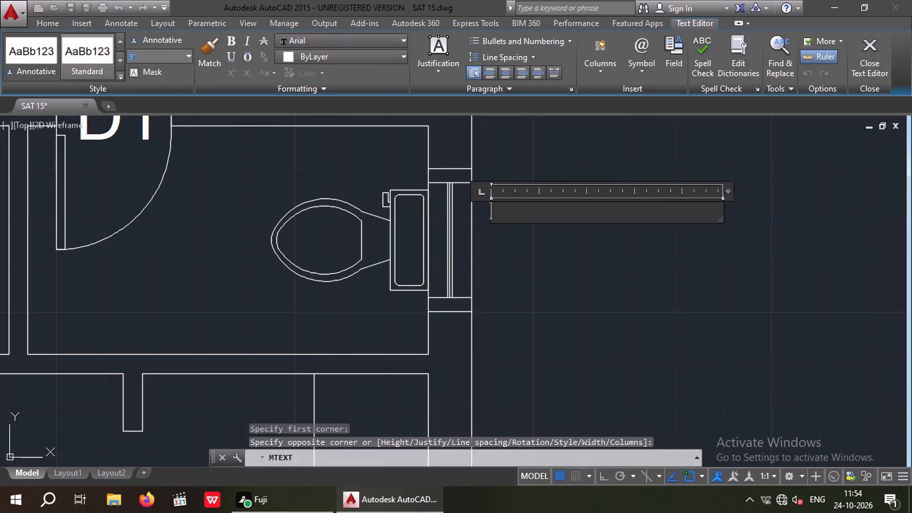
text(152)
key(BackSpace)
key(BackSpace)
key(2)
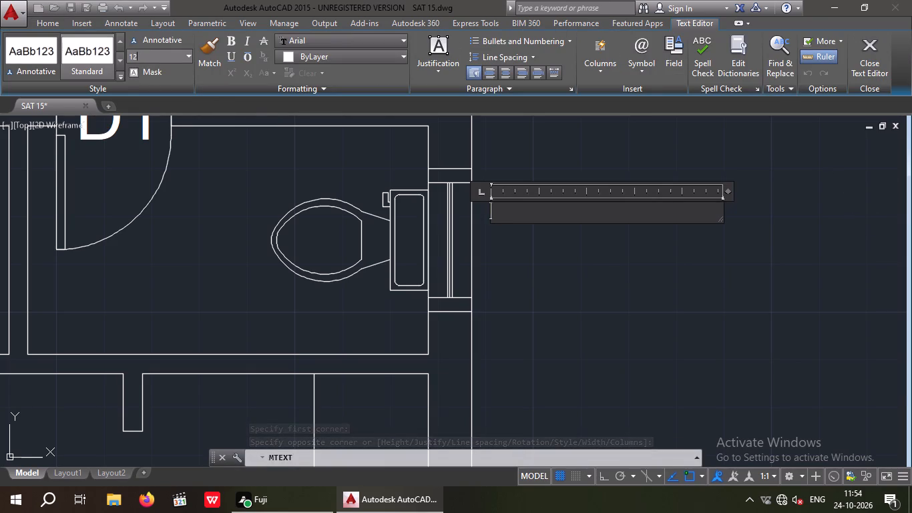
key(shift+quotedbl)
key(Return)
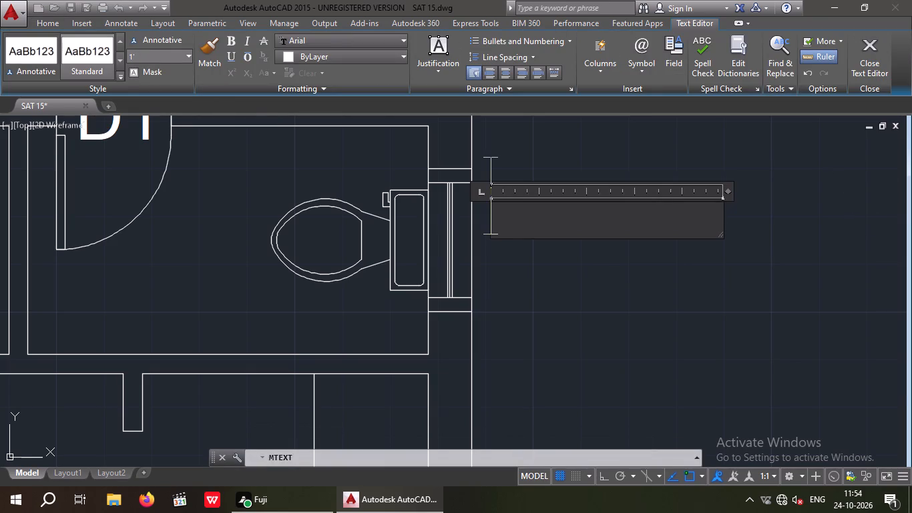
key(v)
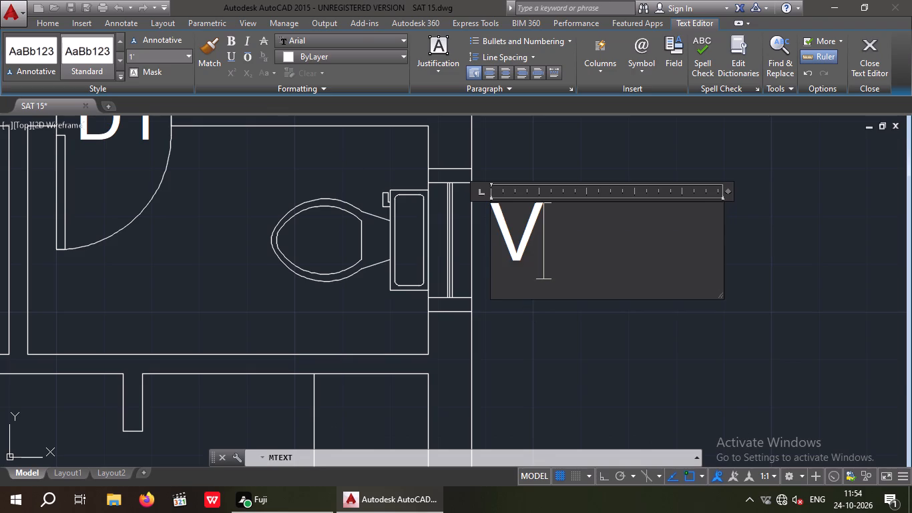
click(528, 315)
Create a multiline text "V" with a 12" text height below the south-wall window of the southwest bedroom's bathroom.
scroll(558, 274, down, 4)
middle_drag(582, 303, 636, 279)
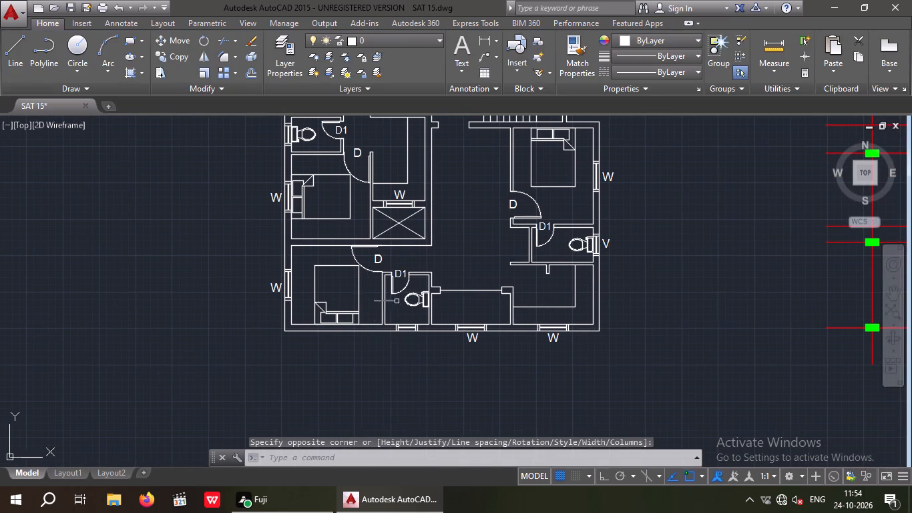
scroll(411, 349, up, 3)
middle_drag(409, 335, 439, 293)
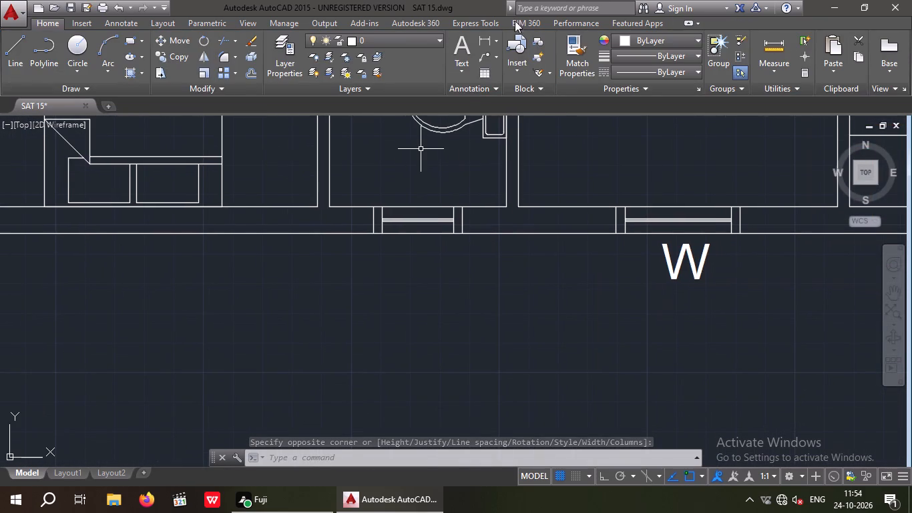
click(456, 50)
drag(369, 252, 402, 278)
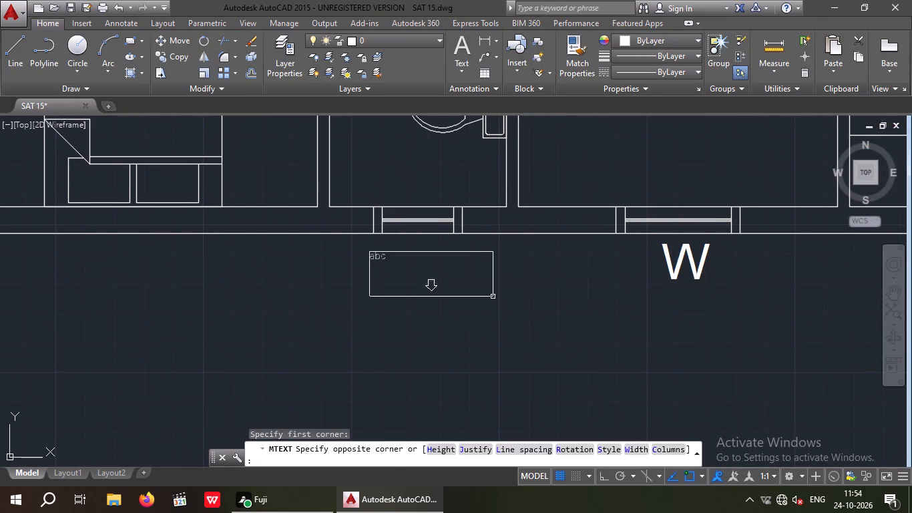
click(506, 309)
click(151, 59)
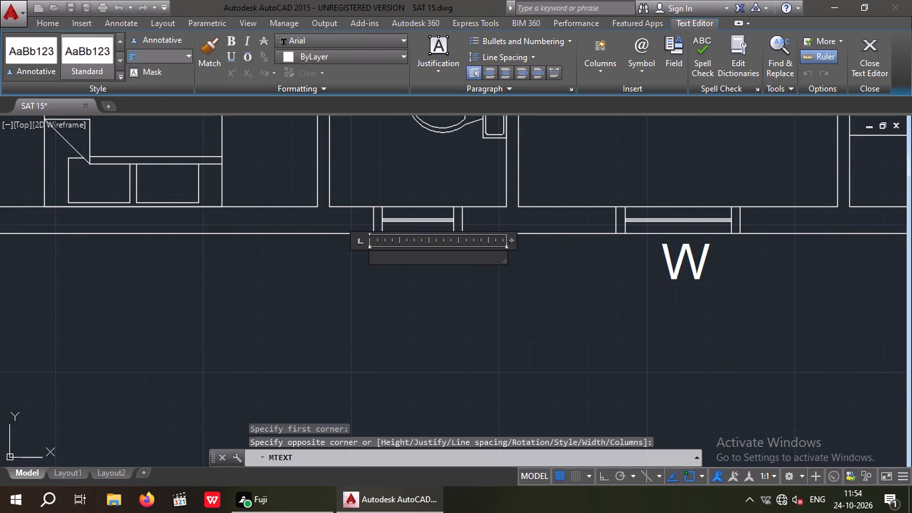
text(12)
key(shift+quotedbl)
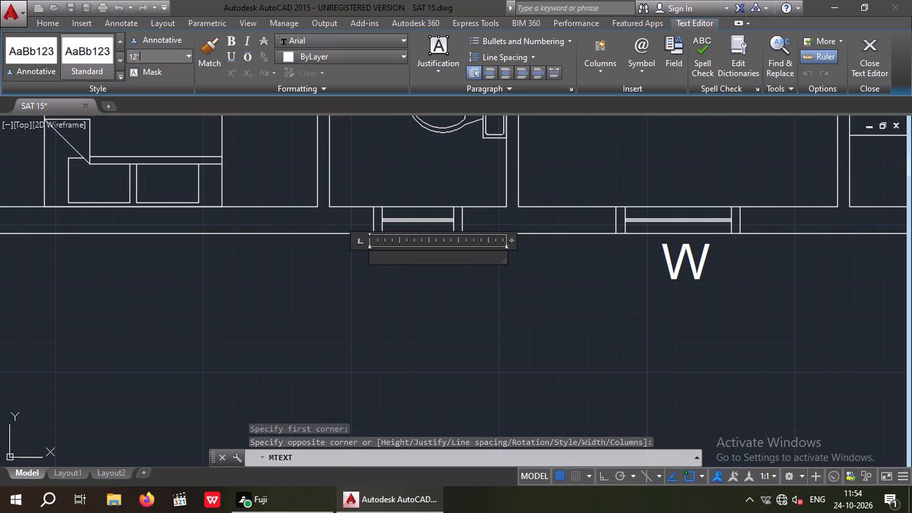
key(Return)
key(v)
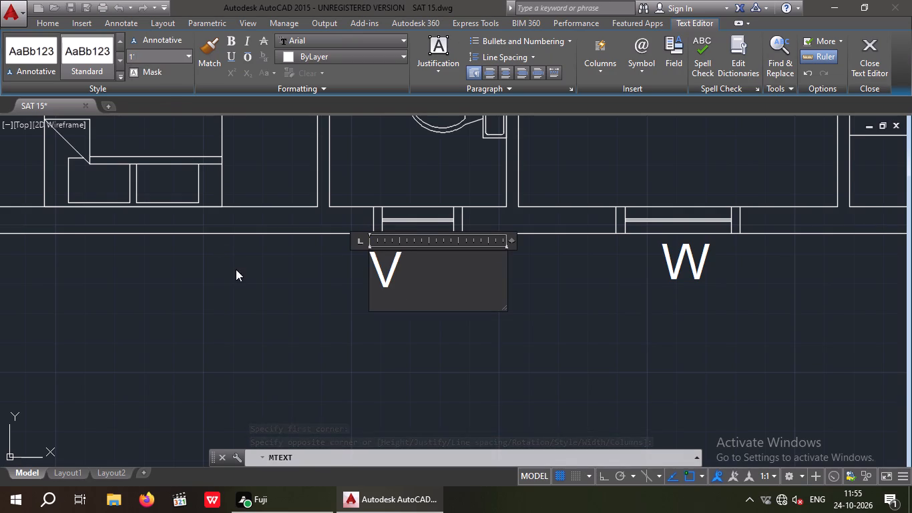
click(236, 269)
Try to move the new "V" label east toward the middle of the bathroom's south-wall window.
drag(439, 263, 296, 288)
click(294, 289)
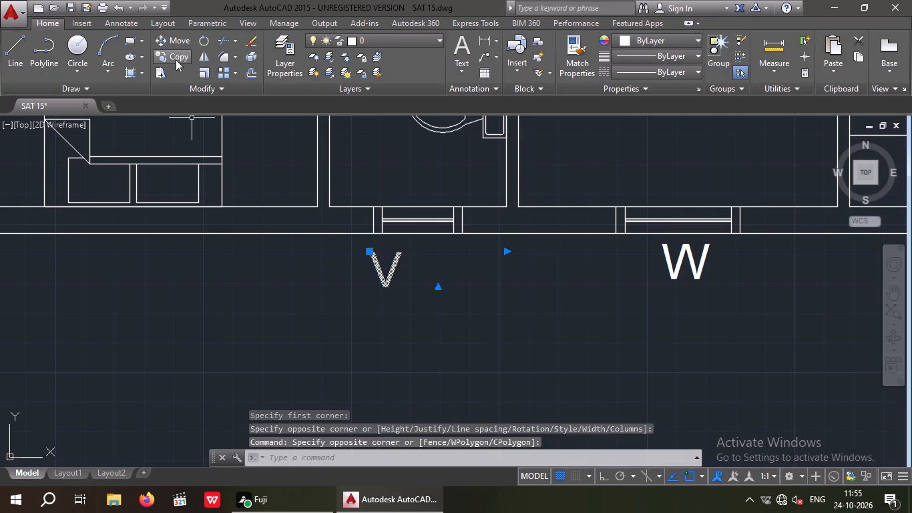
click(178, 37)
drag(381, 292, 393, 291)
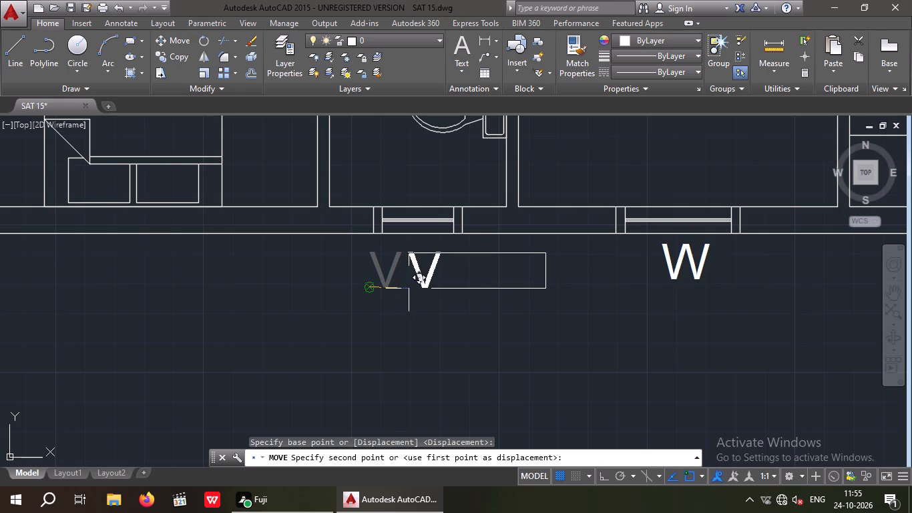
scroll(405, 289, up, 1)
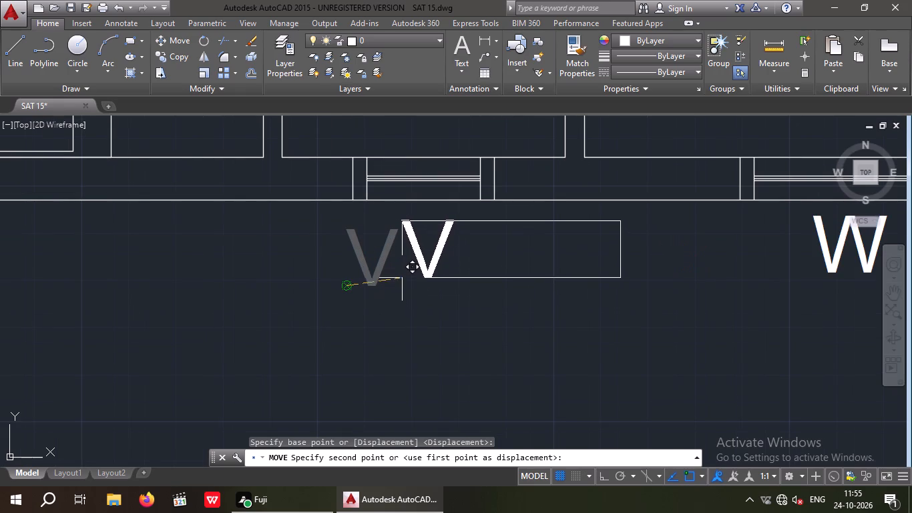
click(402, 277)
Move the "V" label east so it sits beneath the middle of the bathroom's south-wall window.
drag(404, 281, 373, 299)
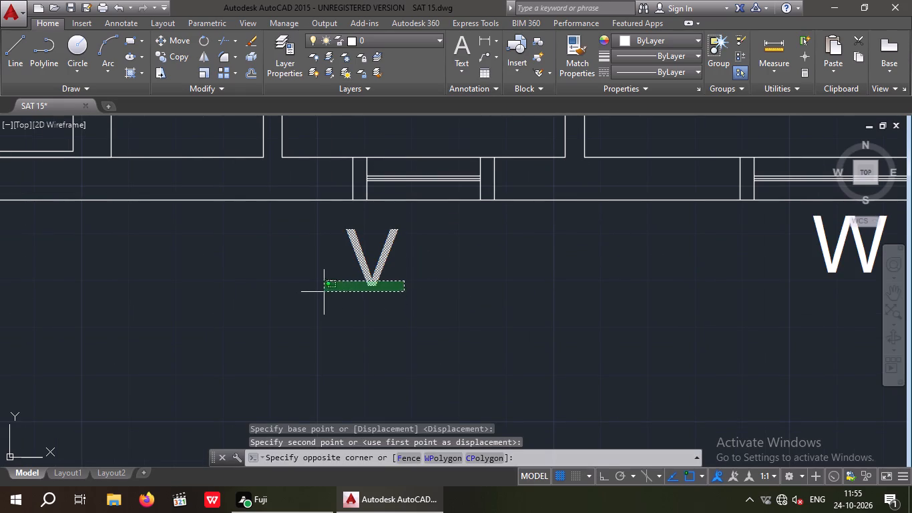
click(326, 291)
click(178, 41)
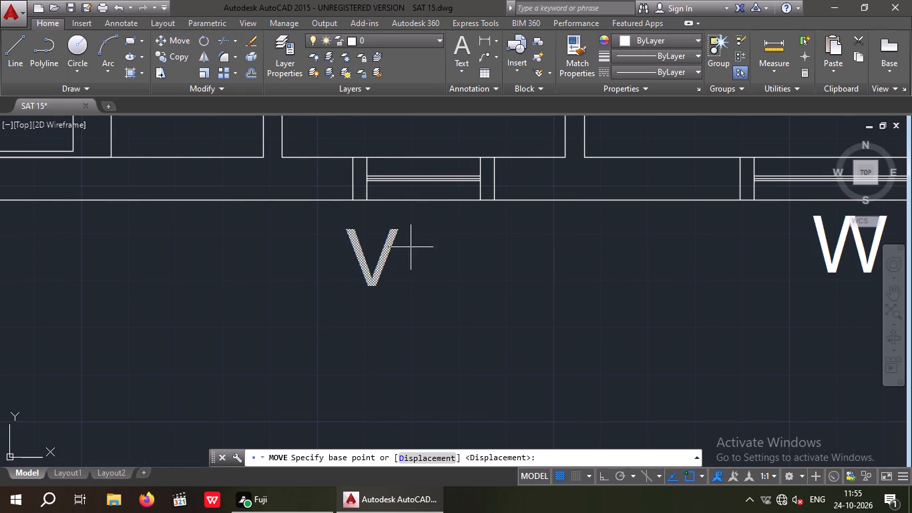
drag(359, 281, 377, 273)
scroll(409, 265, up, 3)
scroll(411, 287, down, 1)
middle_drag(399, 306, 378, 353)
click(425, 328)
Create a multiline text "V" with a 12" text height outside the west-wall window of the bathroom just south of the living room.
scroll(425, 318, down, 4)
middle_drag(399, 331, 475, 337)
scroll(456, 344, down, 3)
scroll(388, 210, up, 4)
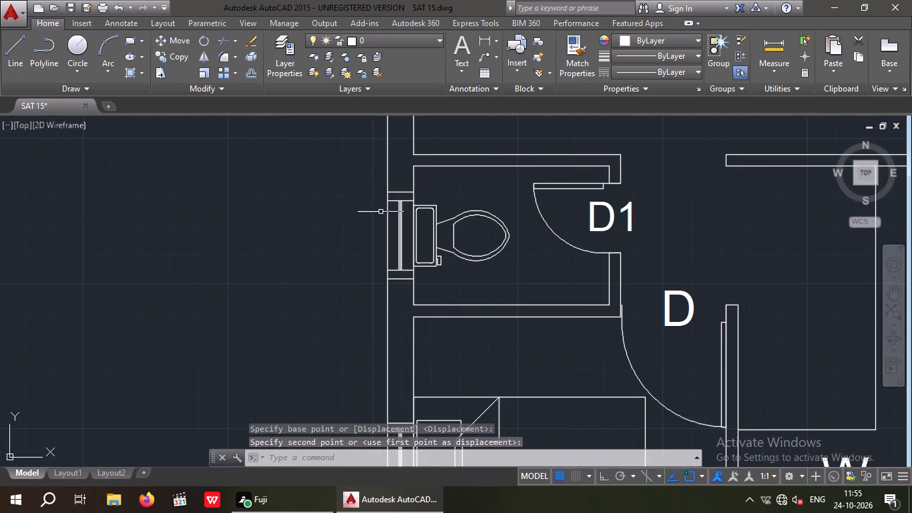
click(463, 45)
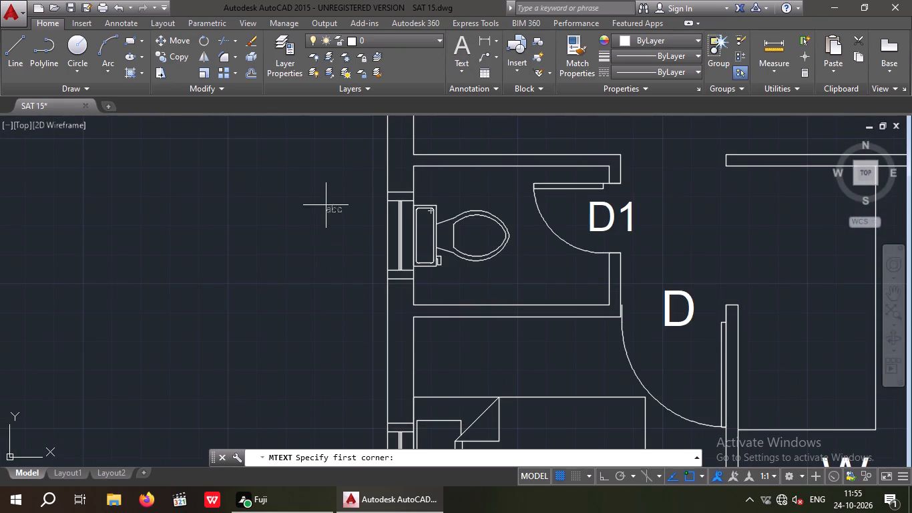
drag(320, 203, 334, 243)
click(369, 273)
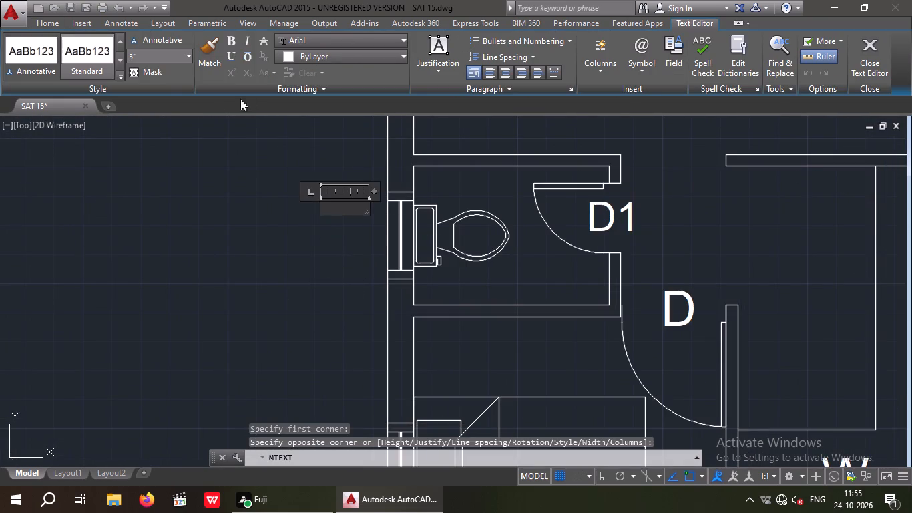
click(143, 55)
text(12)
key(shift+quotedbl)
key(Return)
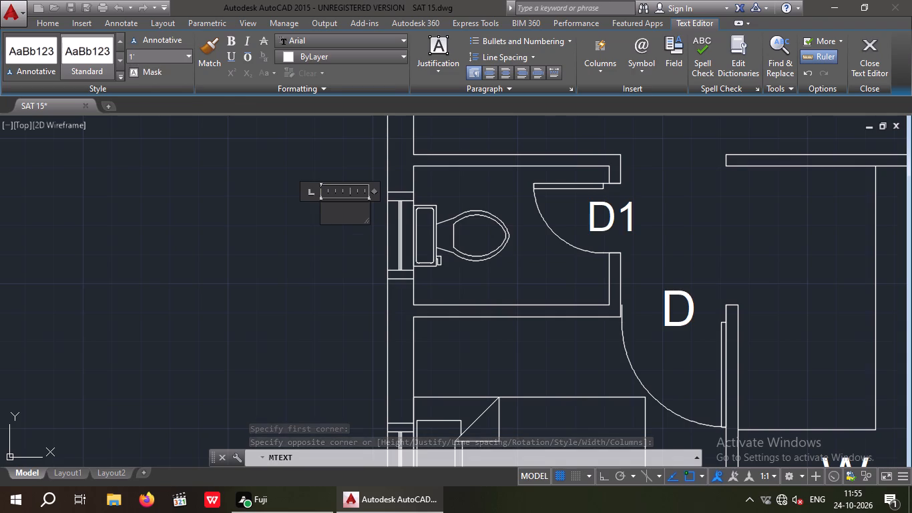
key(v)
click(269, 268)
Move the new "V" label southeast so it sits beside the middle of that bathroom's west-wall window.
scroll(340, 192, up, 1)
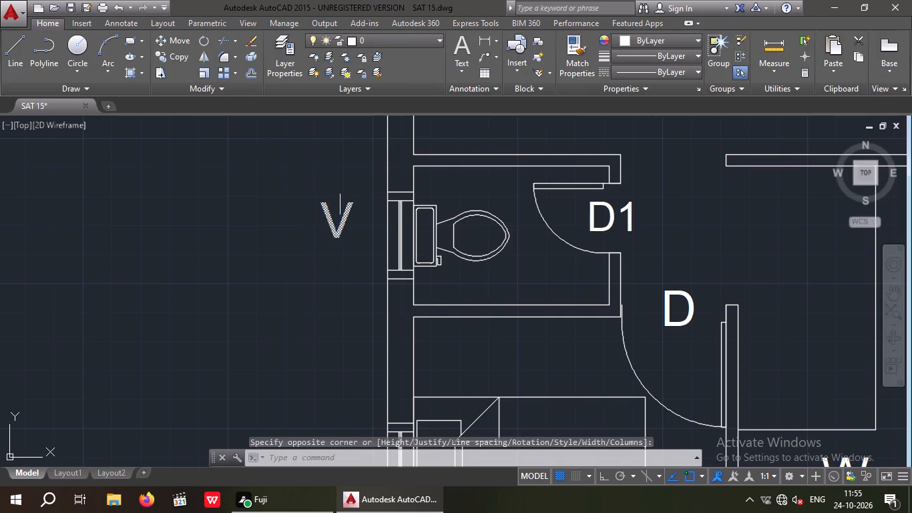
drag(352, 273, 312, 259)
click(298, 228)
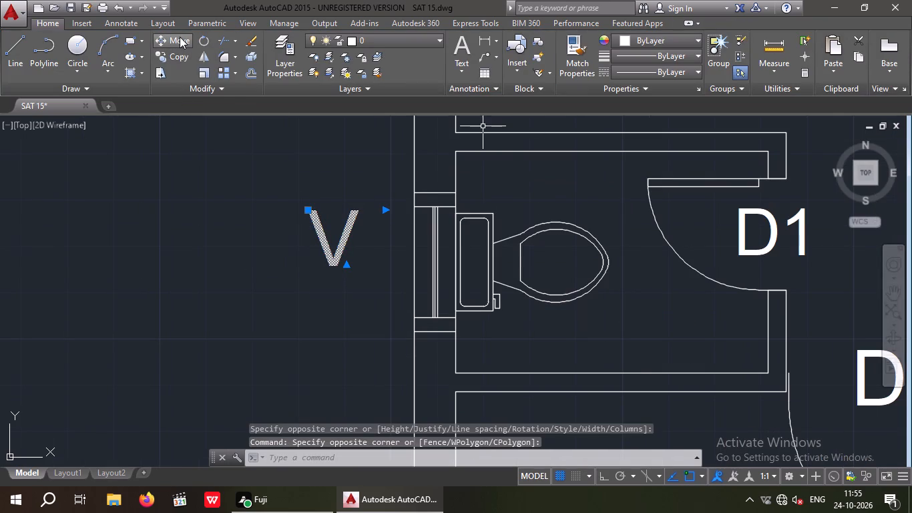
click(180, 37)
click(334, 271)
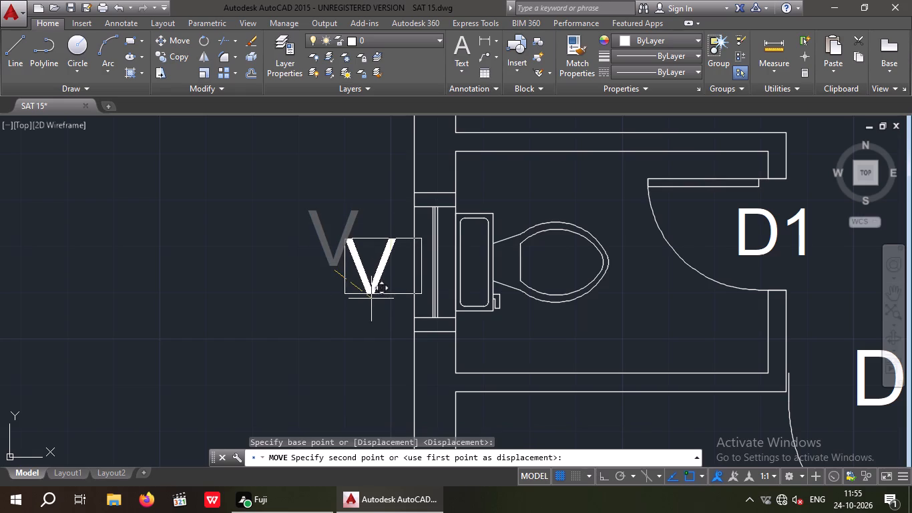
click(377, 304)
Create a multiline text "V" with a 12" text height outside the west-wall window of the bathroom north of the living room.
scroll(372, 259, down, 3)
middle_drag(322, 291, 277, 283)
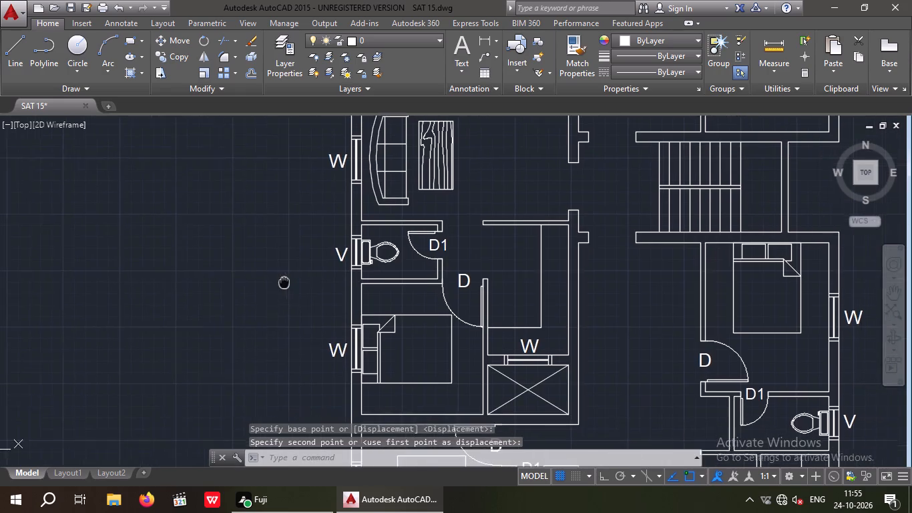
middle_drag(277, 283, 261, 285)
scroll(289, 269, down, 2)
middle_drag(318, 292, 307, 363)
scroll(281, 239, up, 3)
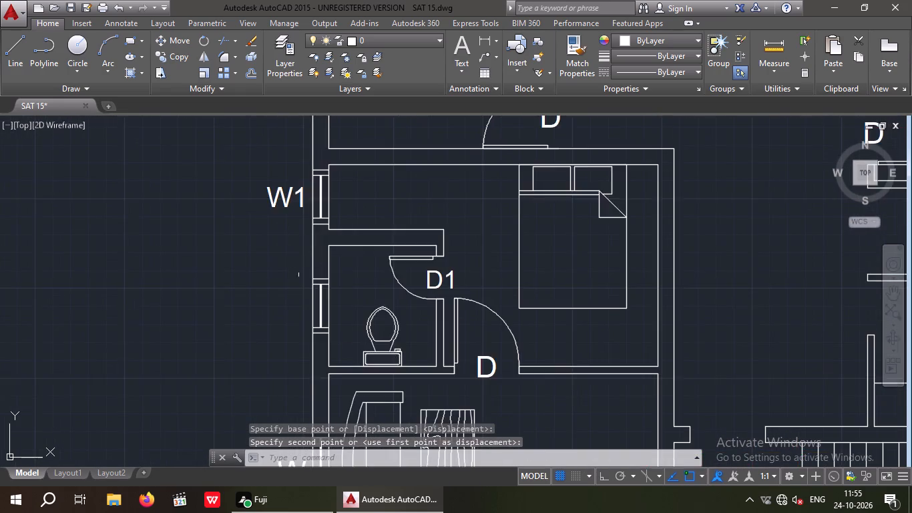
scroll(294, 297, up, 2)
scroll(292, 297, down, 1)
middle_drag(296, 293, 355, 268)
click(459, 54)
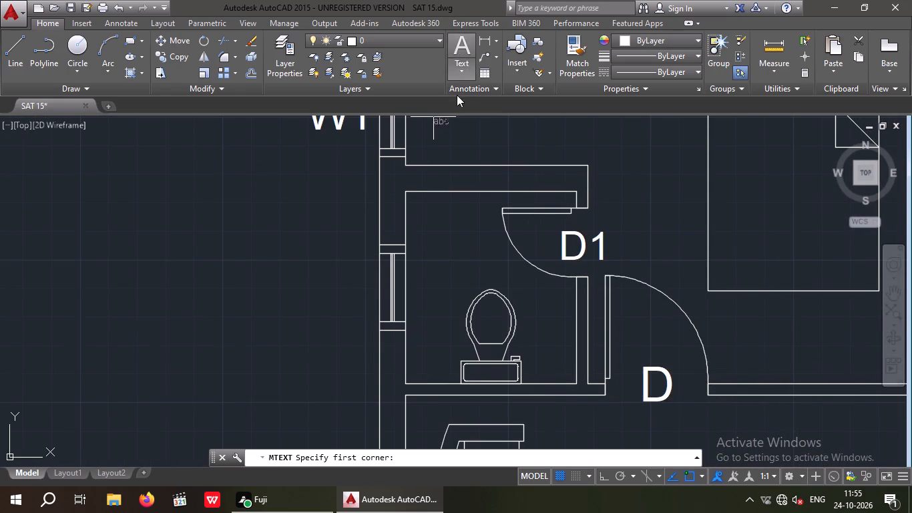
drag(297, 260, 316, 275)
click(346, 337)
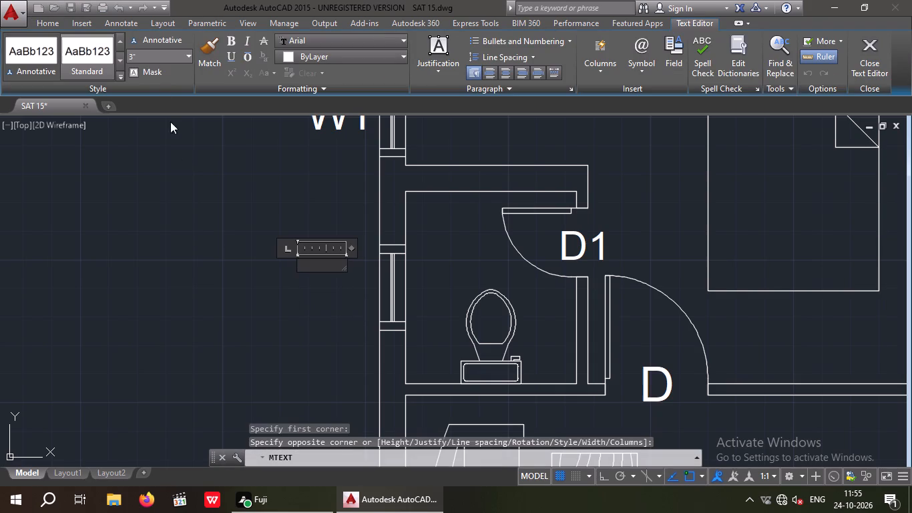
click(147, 61)
text(12)
key(shift+quotedbl)
key(Return)
key(v)
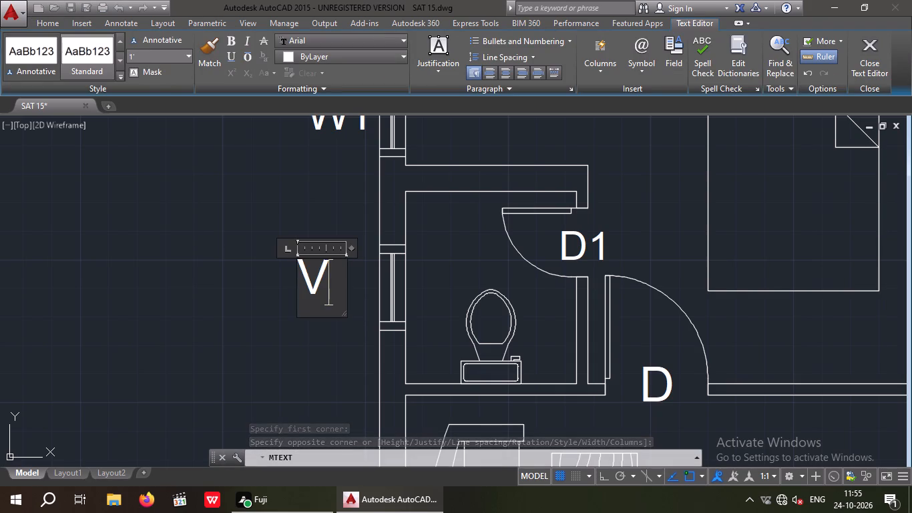
click(230, 220)
Move the new "V" label closer to the wall, beside the middle of that bathroom's west-wall window.
drag(351, 330, 324, 301)
click(283, 240)
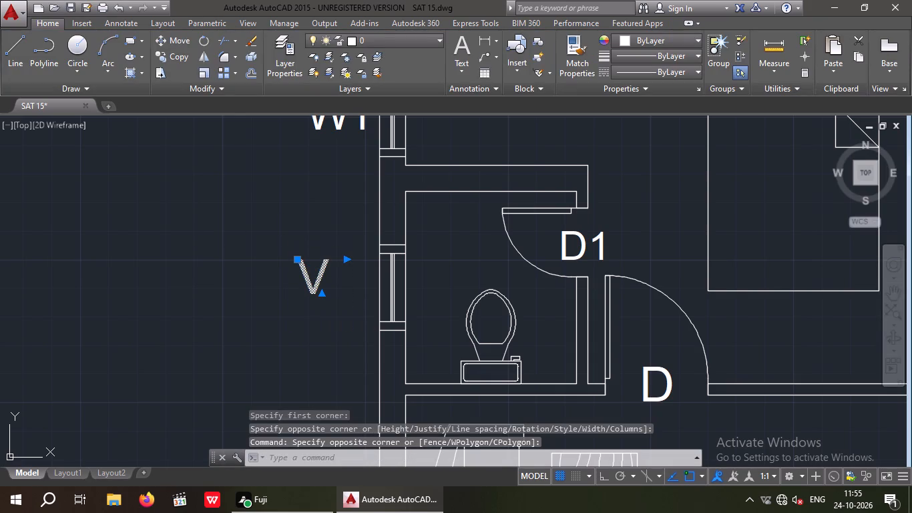
click(172, 44)
click(308, 296)
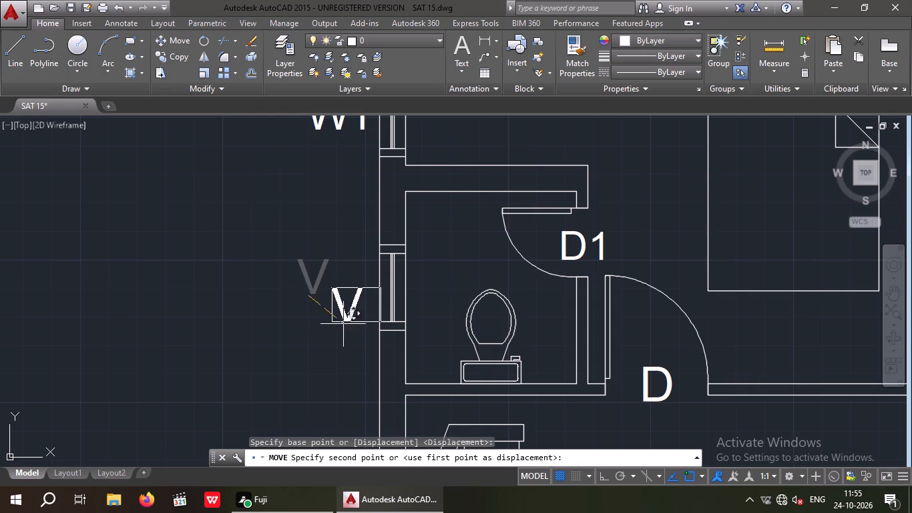
click(350, 307)
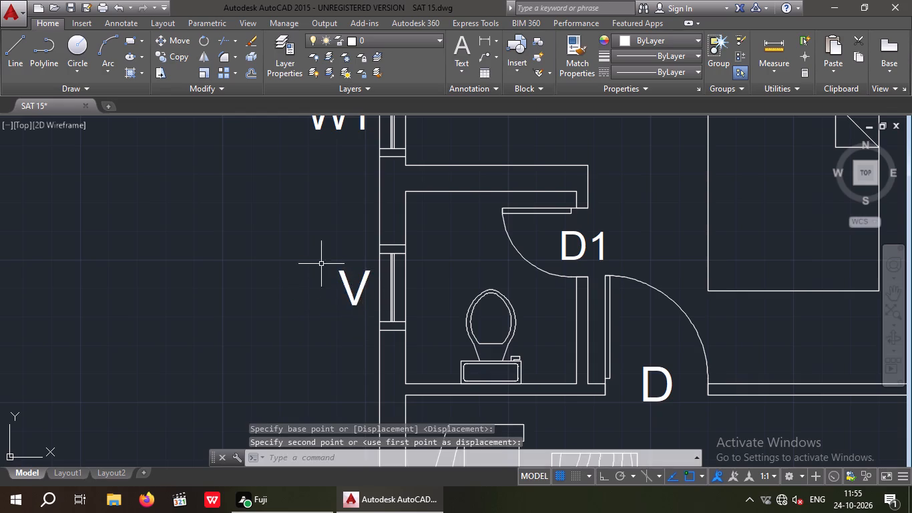
Create a multiline text "V" with a 12" text height above the north-wall window of the northwest bedroom's bathroom.
scroll(321, 263, down, 3)
middle_drag(319, 290, 313, 341)
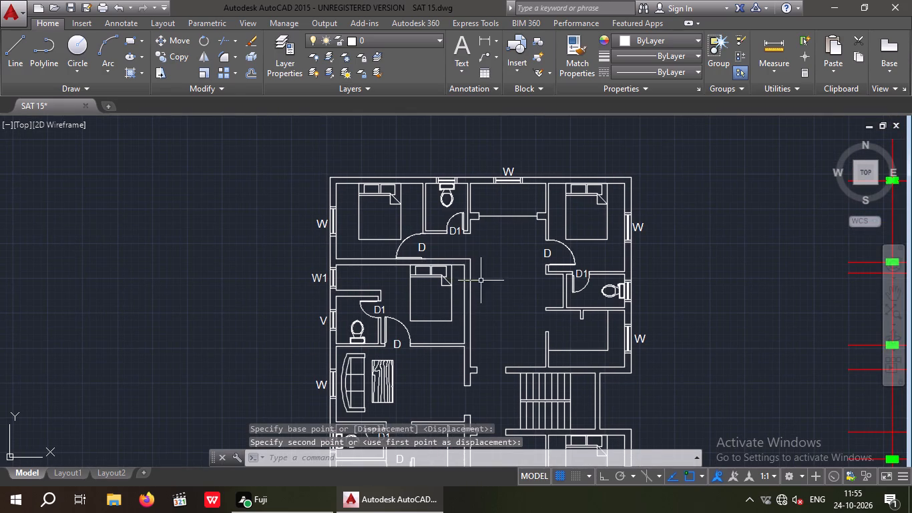
middle_drag(495, 280, 421, 304)
scroll(362, 190, up, 3)
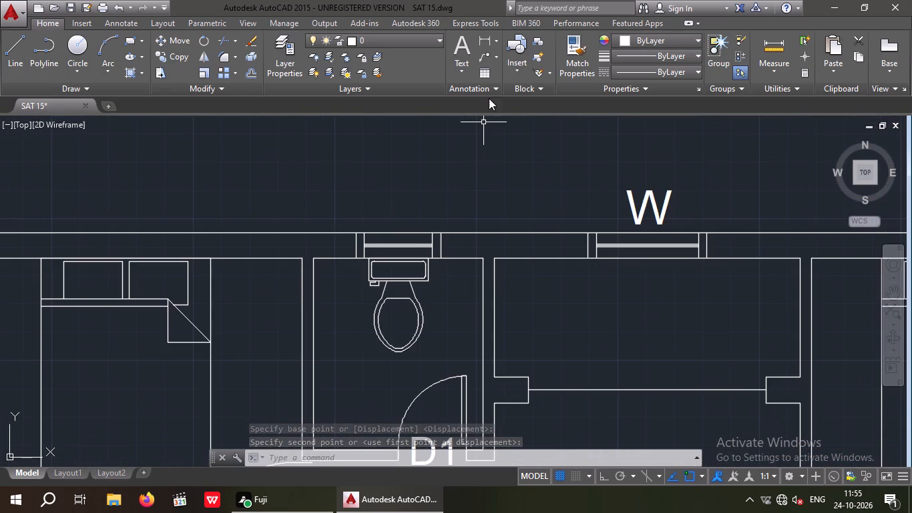
click(464, 37)
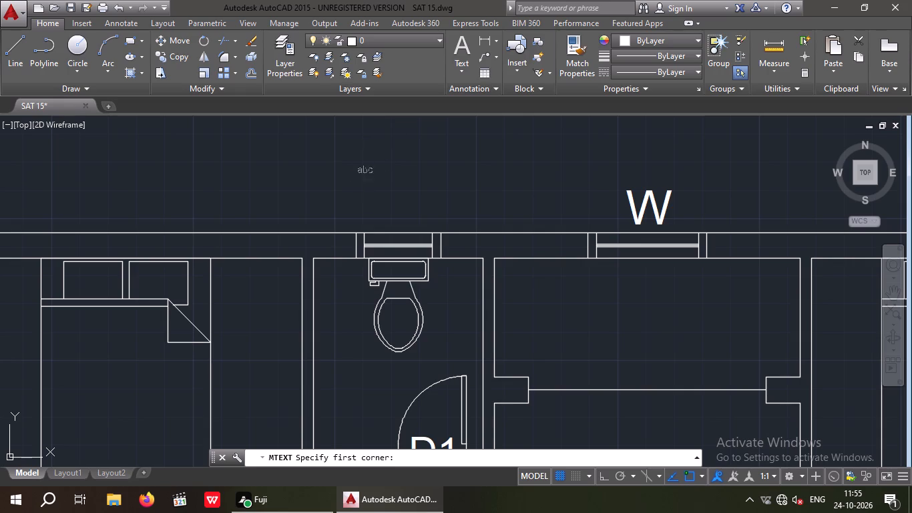
drag(354, 164, 358, 188)
click(448, 215)
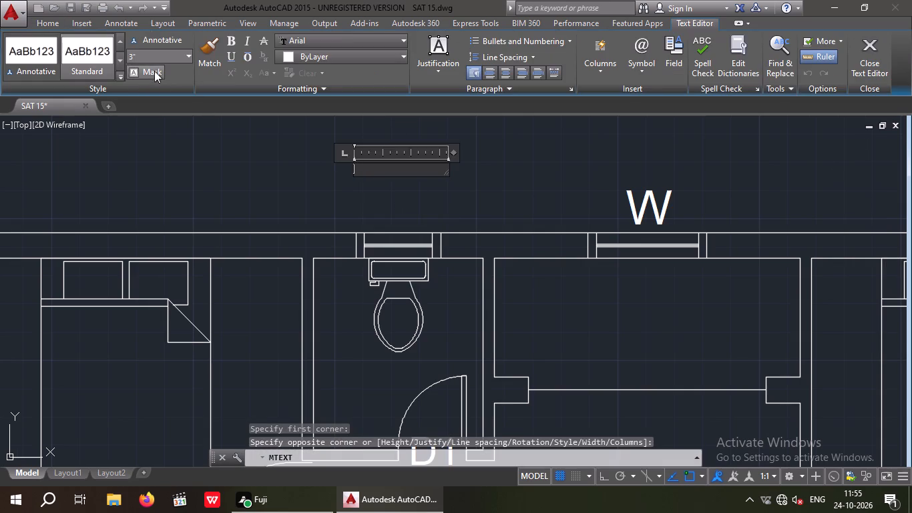
click(154, 59)
text(12)
key(shift+quotedbl)
key(Return)
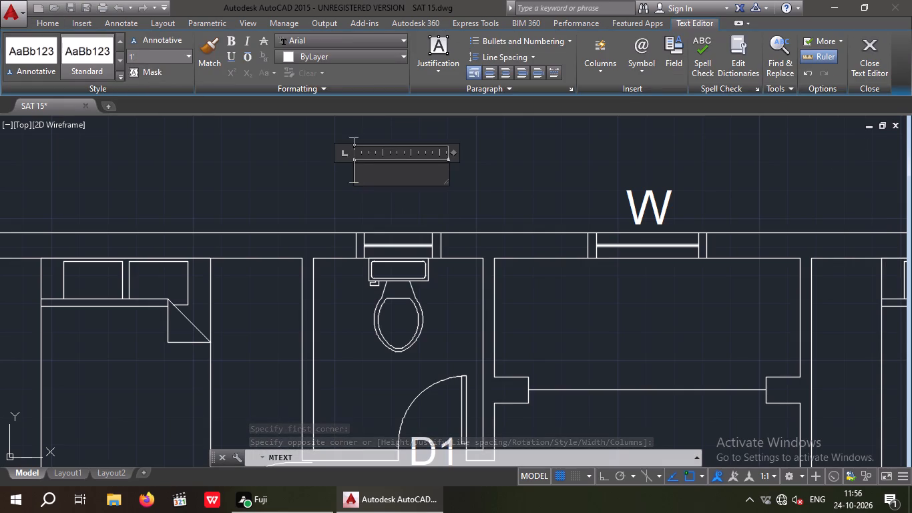
key(v)
click(244, 148)
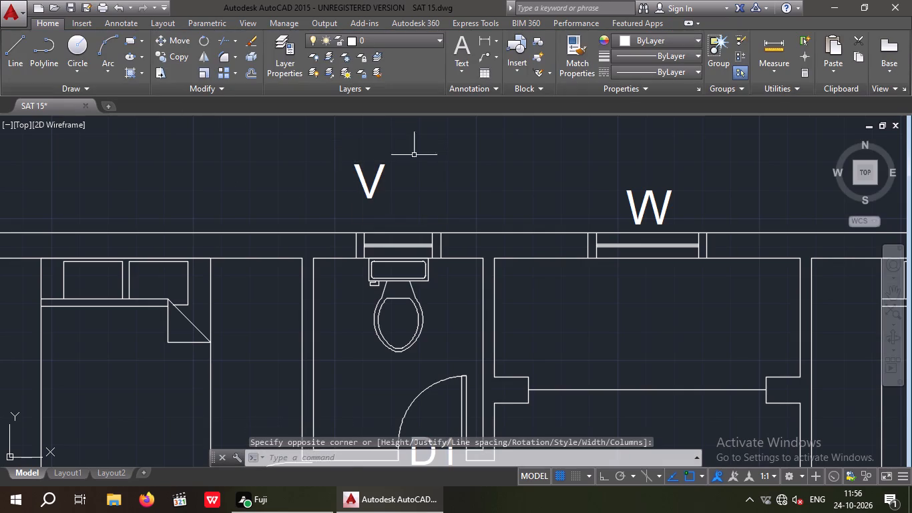
Move the new "V" label southeast so it sits just above the middle of the bathroom's north-wall window.
drag(410, 154, 332, 190)
click(317, 199)
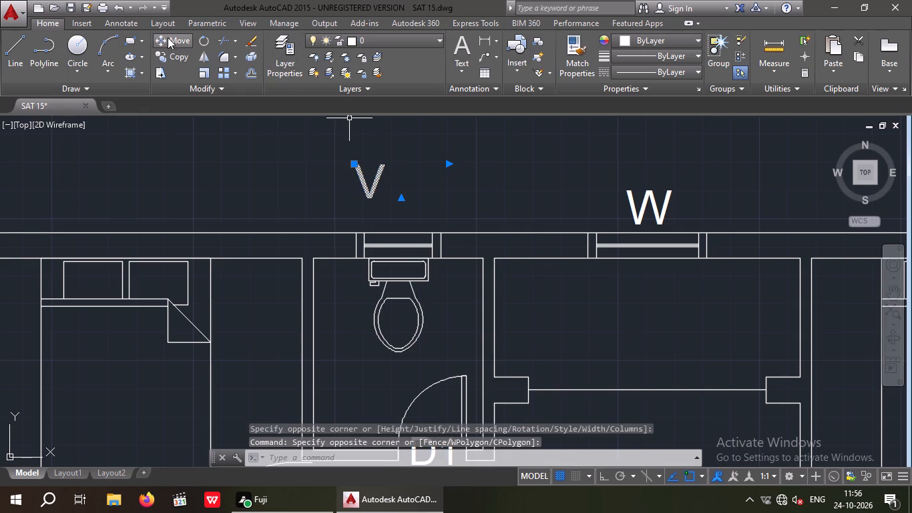
click(168, 37)
click(362, 194)
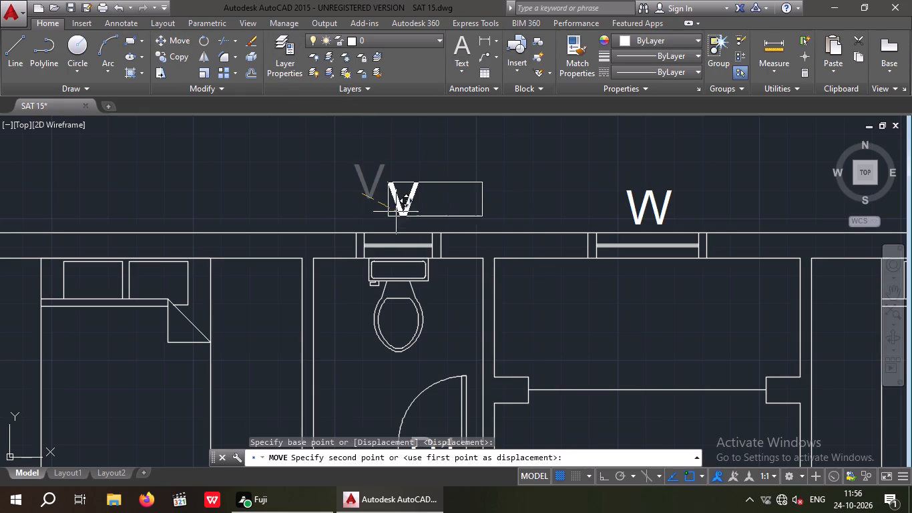
click(391, 217)
Create a multiline text "V" with a 12" text height outside the east-wall window of the bathroom below the northeast bedroom.
scroll(386, 182, down, 2)
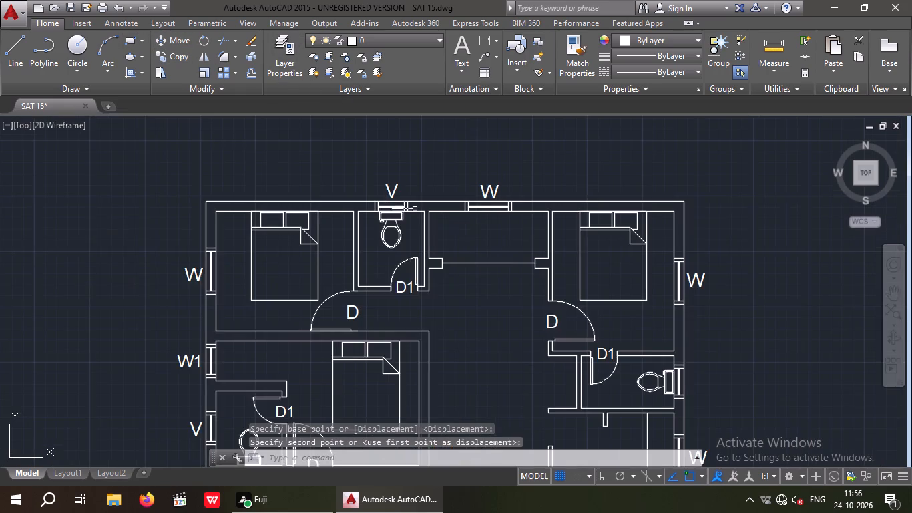
middle_drag(461, 225, 352, 194)
scroll(356, 192, down, 1)
middle_drag(407, 253, 375, 193)
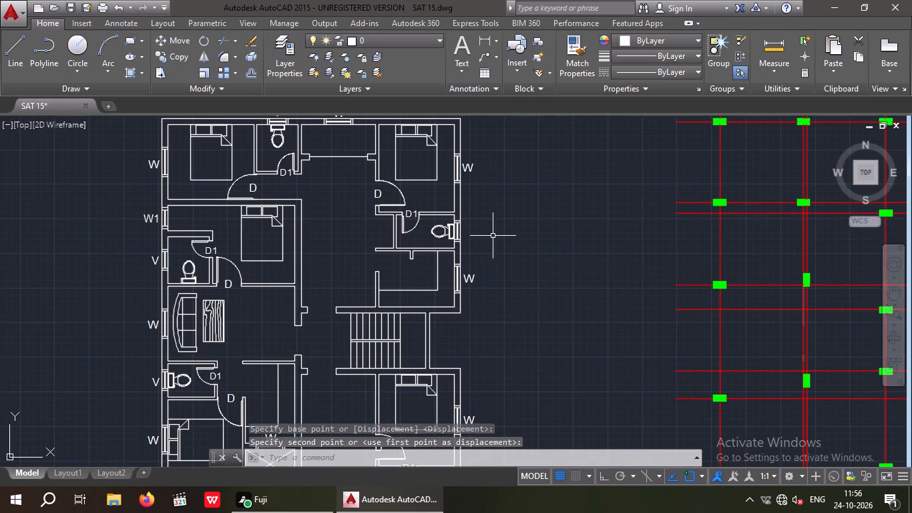
scroll(471, 225, up, 3)
click(459, 51)
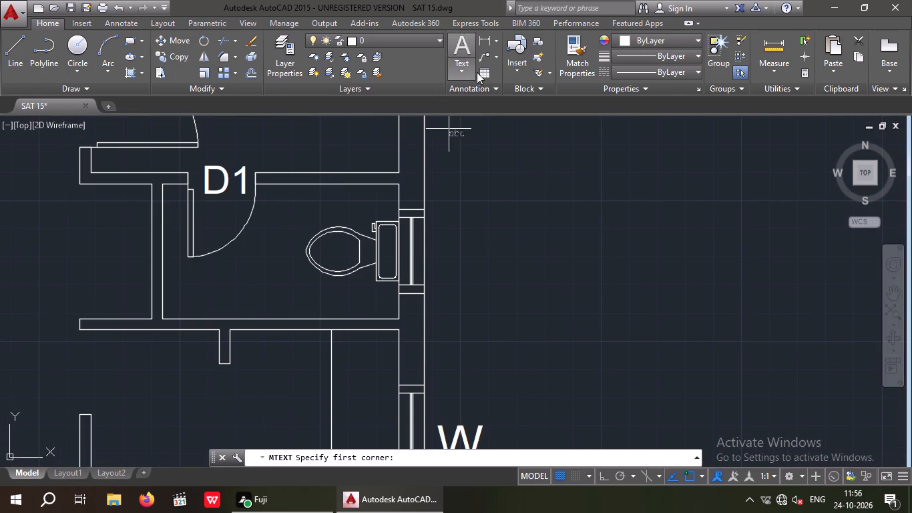
drag(444, 229, 445, 242)
click(614, 300)
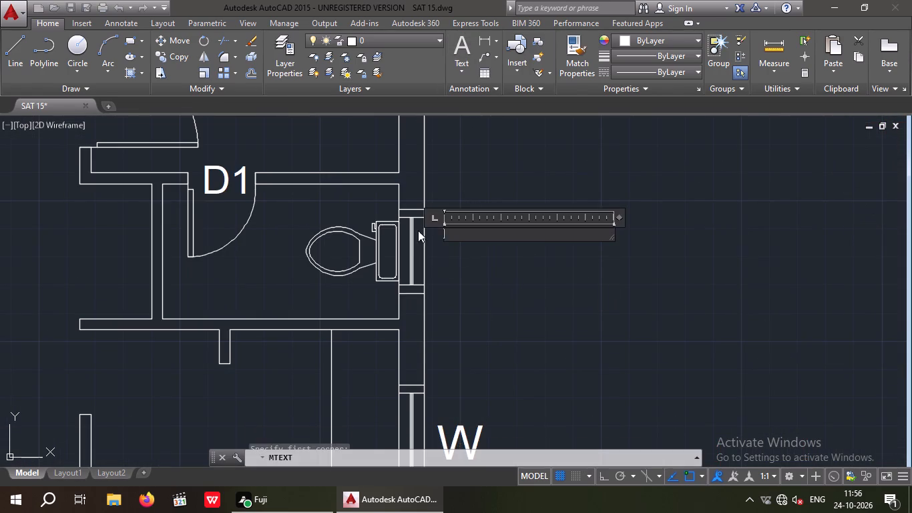
click(158, 61)
text(12)
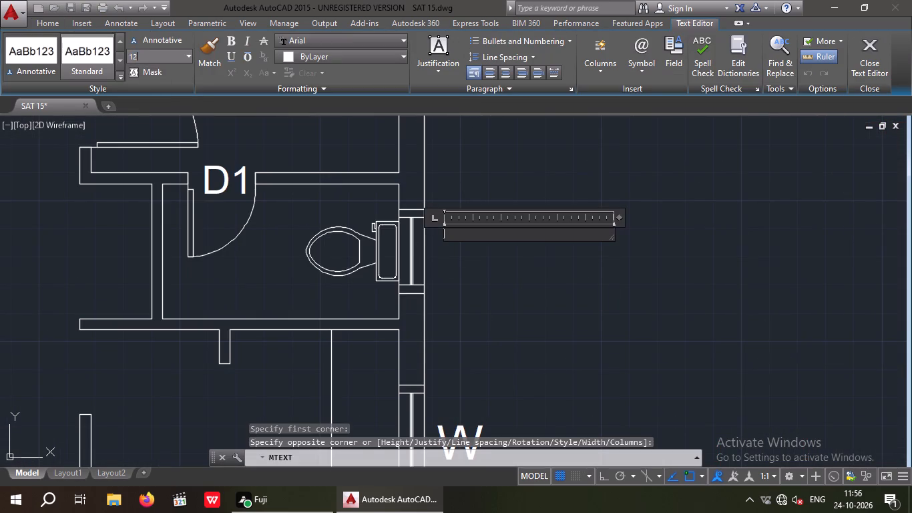
key(shift+quotedbl)
key(Return)
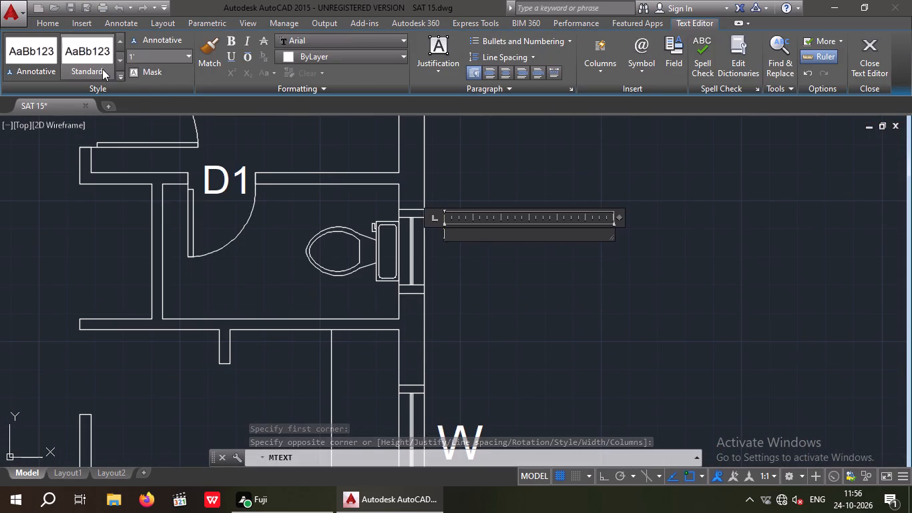
key(v)
click(582, 319)
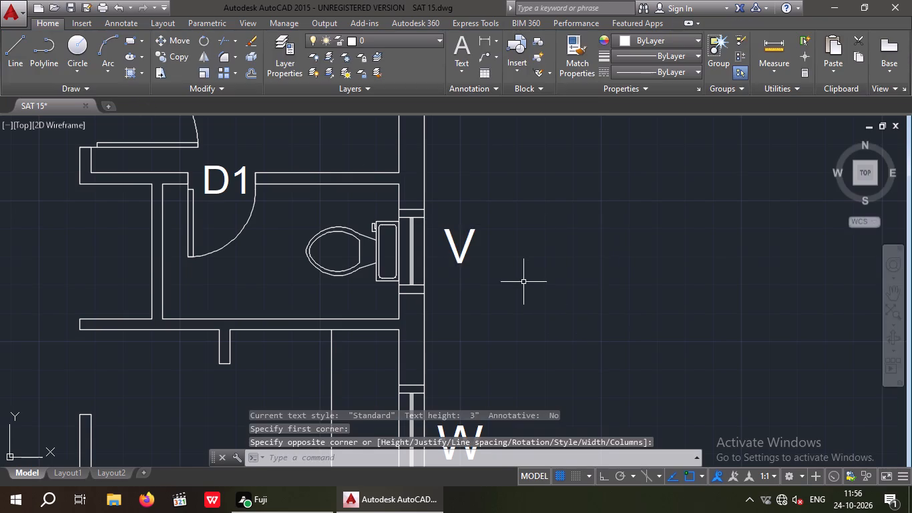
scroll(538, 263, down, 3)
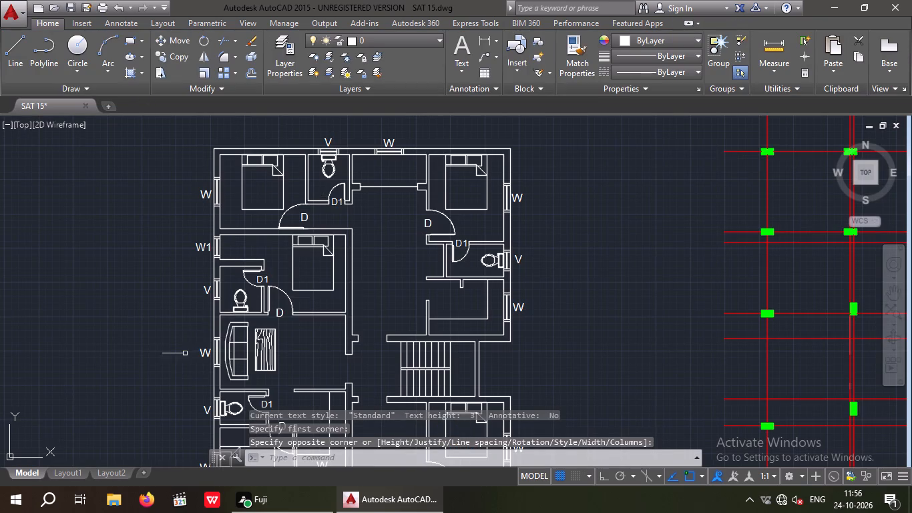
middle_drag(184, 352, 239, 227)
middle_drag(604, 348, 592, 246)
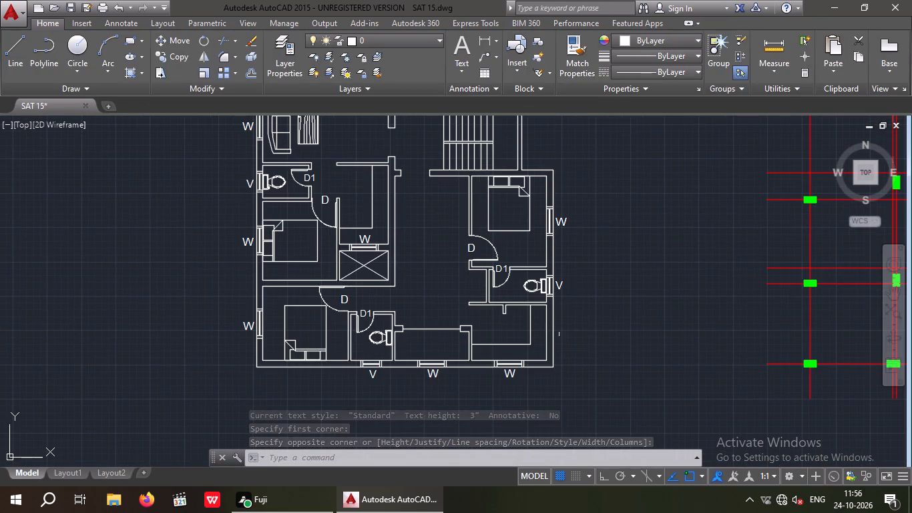
Save the SAT 15 drawing.
scroll(493, 309, down, 2)
middle_drag(529, 335, 479, 379)
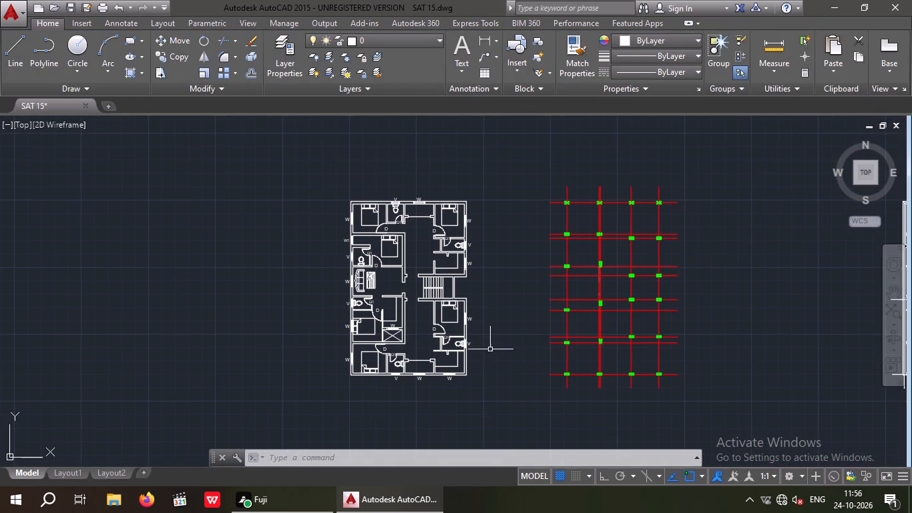
key(ctrl+s)
key(ctrl+s)
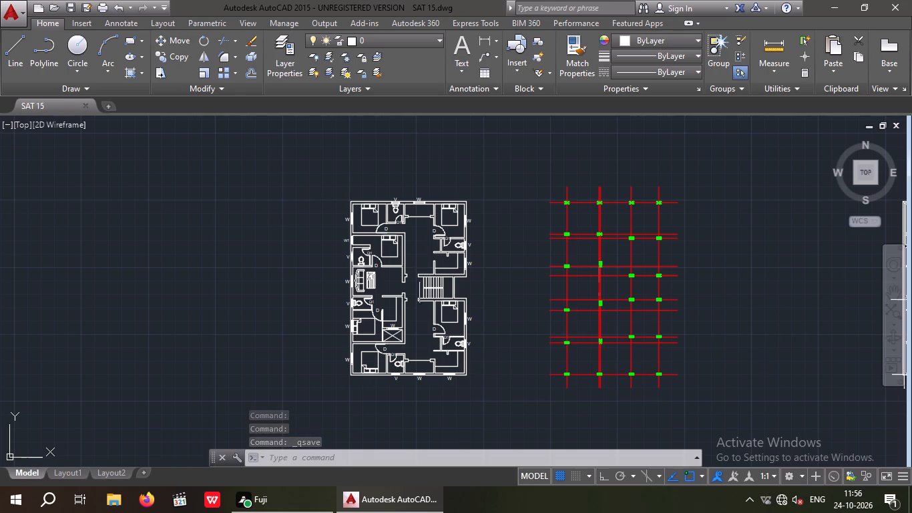
Set the object colour of all the exterior-wall windows labelled "W", including their jamb lines, to 205,105,40.
scroll(376, 229, up, 4)
middle_drag(255, 204, 336, 284)
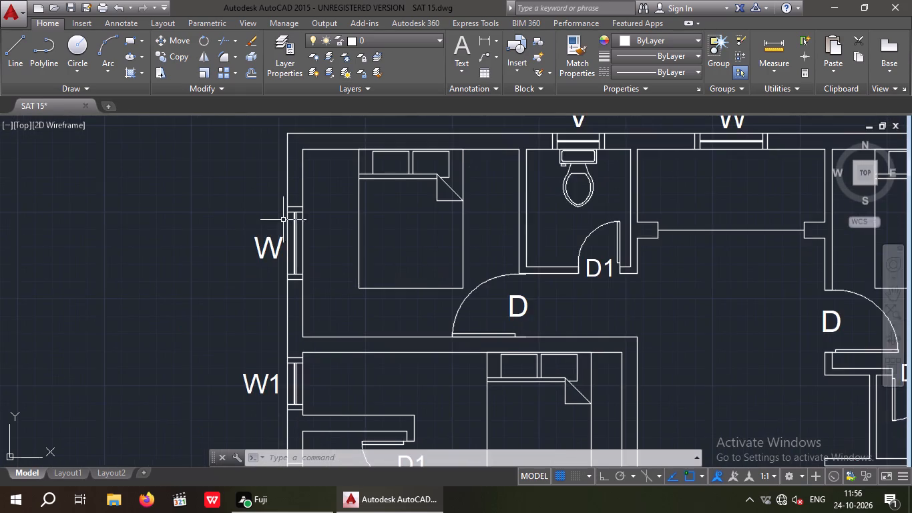
scroll(298, 214, up, 2)
scroll(310, 235, down, 2)
scroll(305, 249, up, 1)
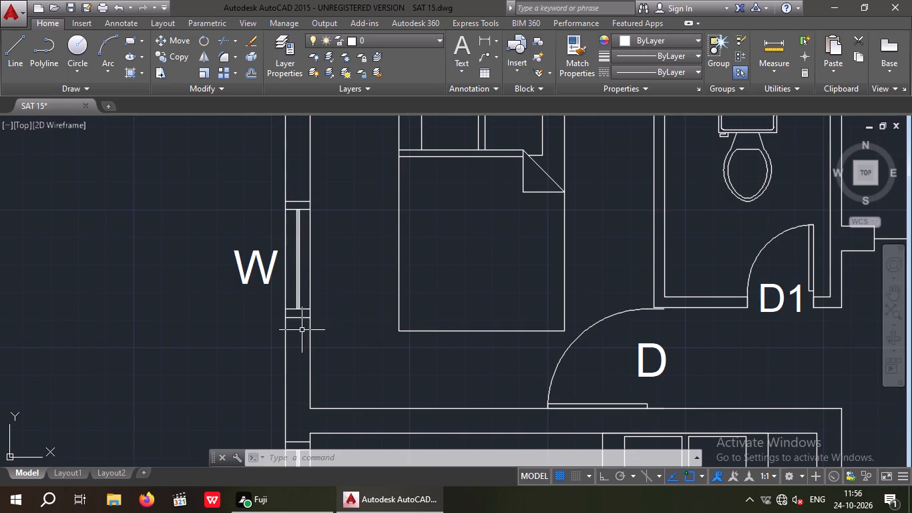
drag(304, 321, 298, 319)
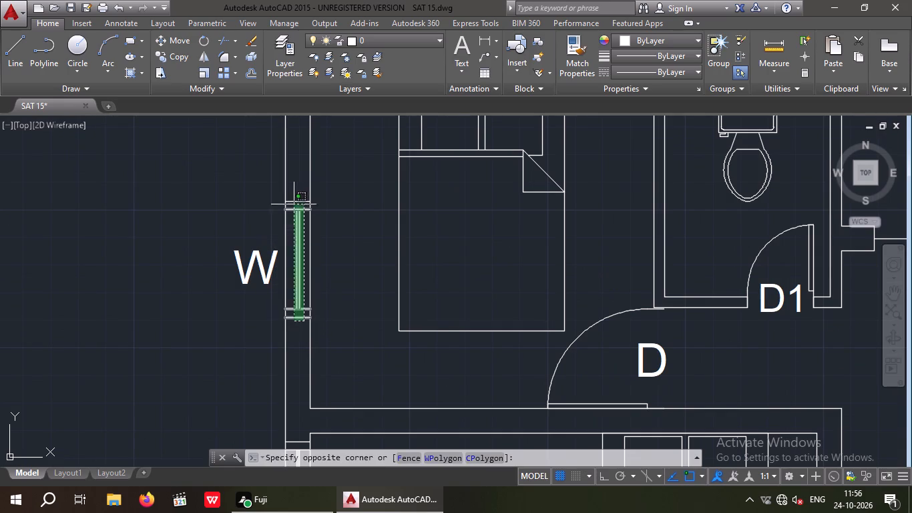
click(292, 186)
scroll(290, 186, down, 2)
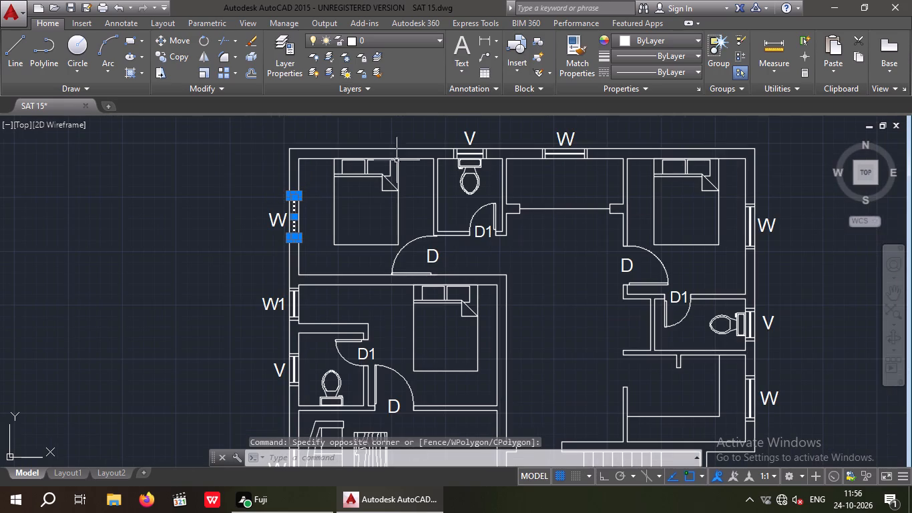
scroll(576, 150, up, 4)
middle_drag(567, 211, 558, 242)
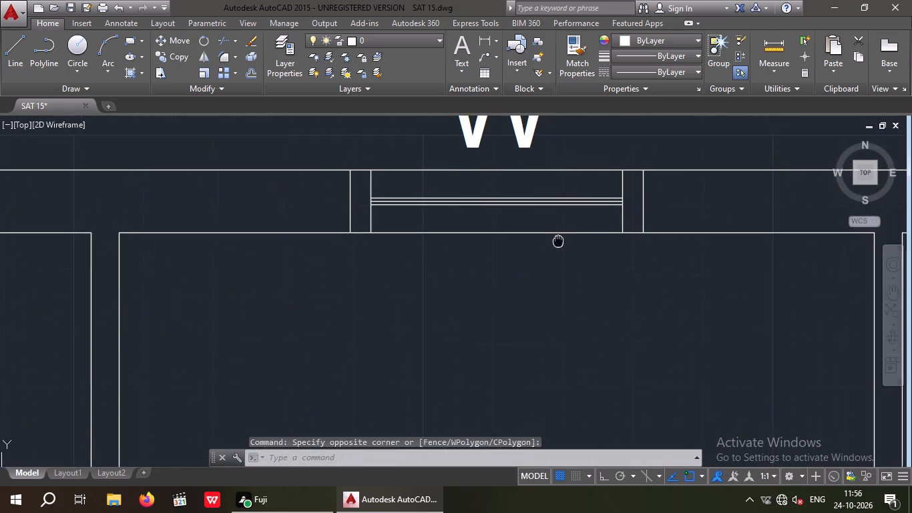
middle_drag(558, 242, 556, 250)
drag(651, 191, 597, 201)
click(317, 226)
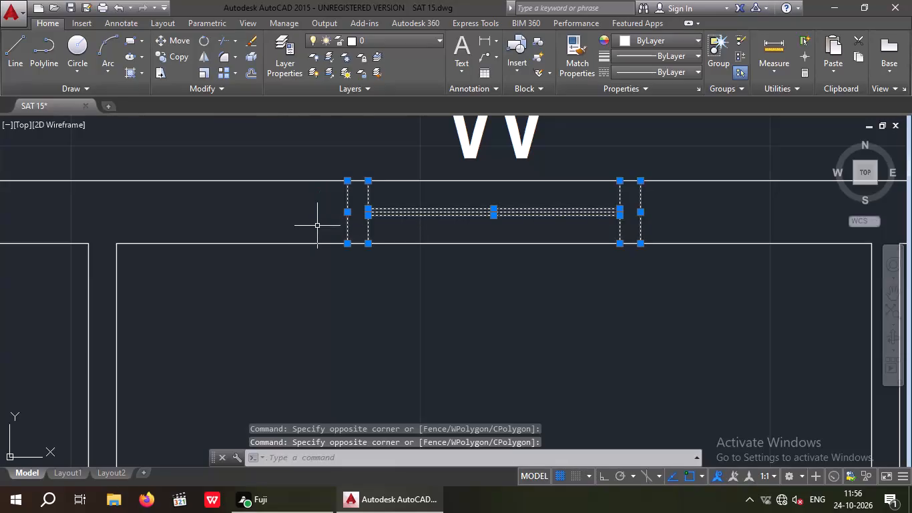
scroll(328, 208, down, 3)
middle_drag(615, 293, 501, 193)
scroll(563, 217, up, 1)
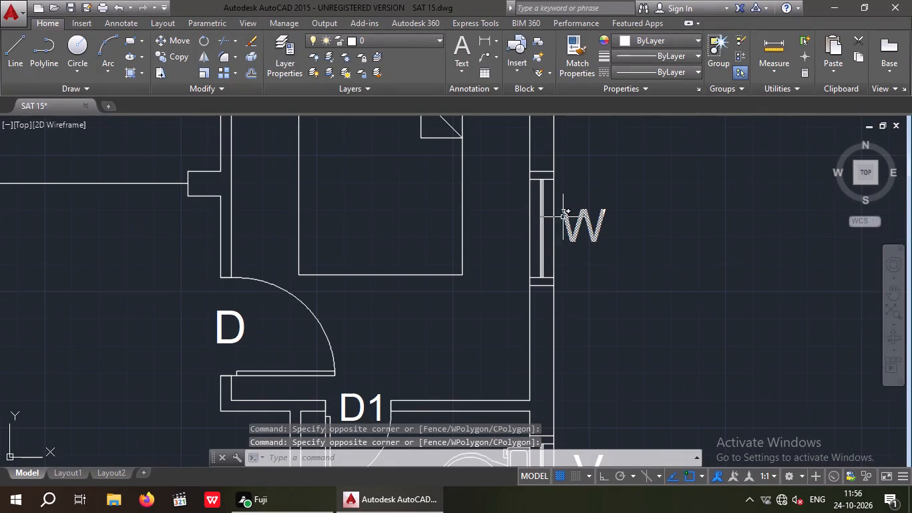
drag(548, 293, 546, 282)
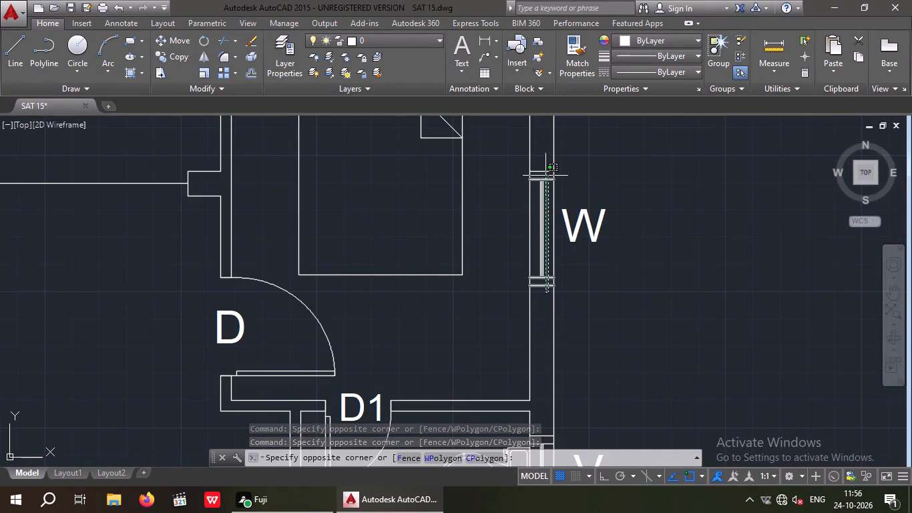
click(537, 161)
scroll(538, 156, down, 2)
middle_drag(487, 248, 513, 150)
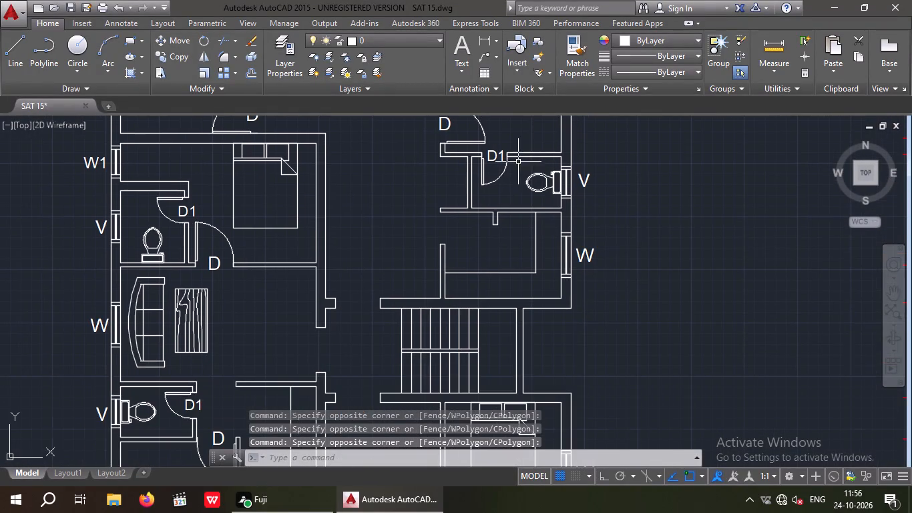
scroll(563, 259, up, 2)
drag(576, 313, 574, 305)
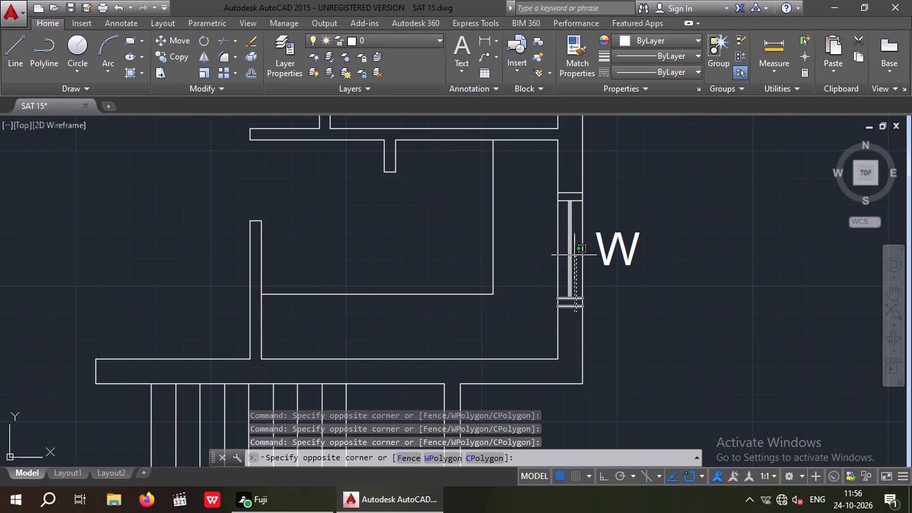
click(564, 182)
scroll(570, 172, down, 3)
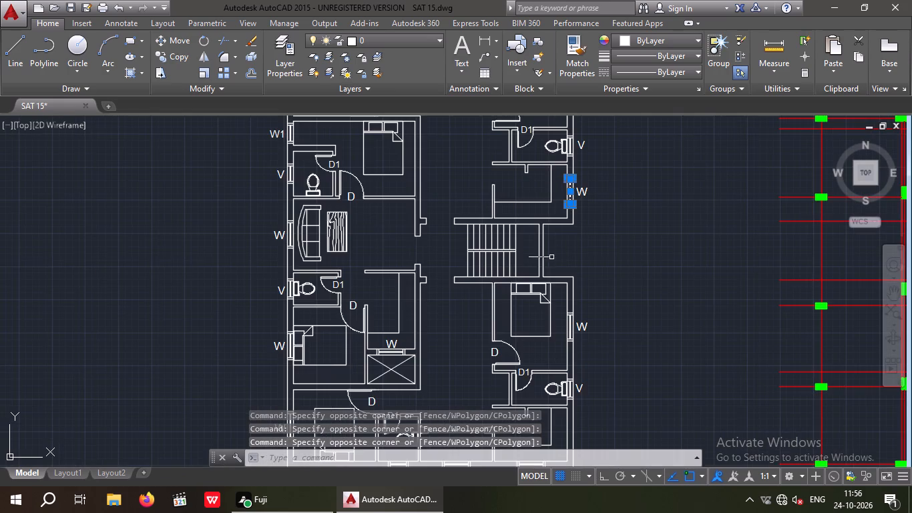
scroll(562, 344, up, 3)
drag(595, 337, 594, 329)
click(586, 203)
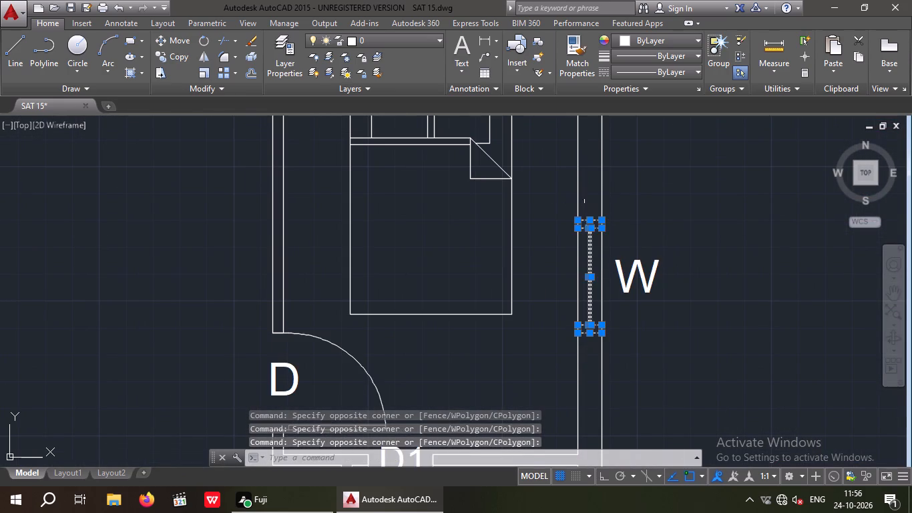
scroll(586, 200, down, 2)
middle_drag(556, 359, 527, 145)
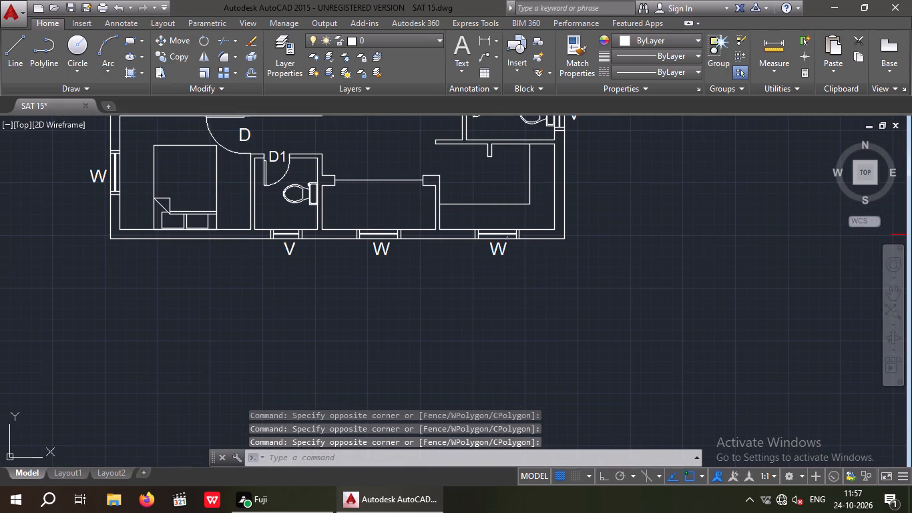
scroll(503, 230, up, 4)
drag(621, 228, 588, 230)
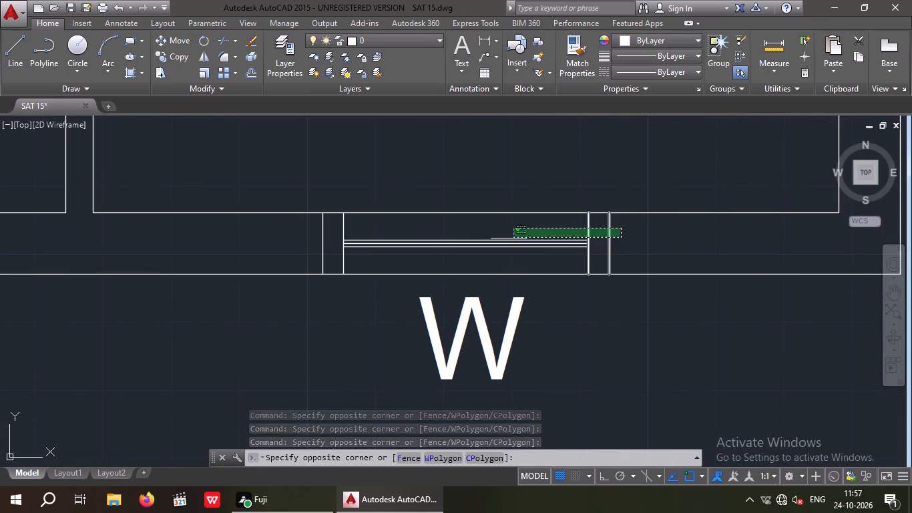
click(288, 253)
scroll(340, 225, down, 3)
middle_drag(249, 299, 475, 325)
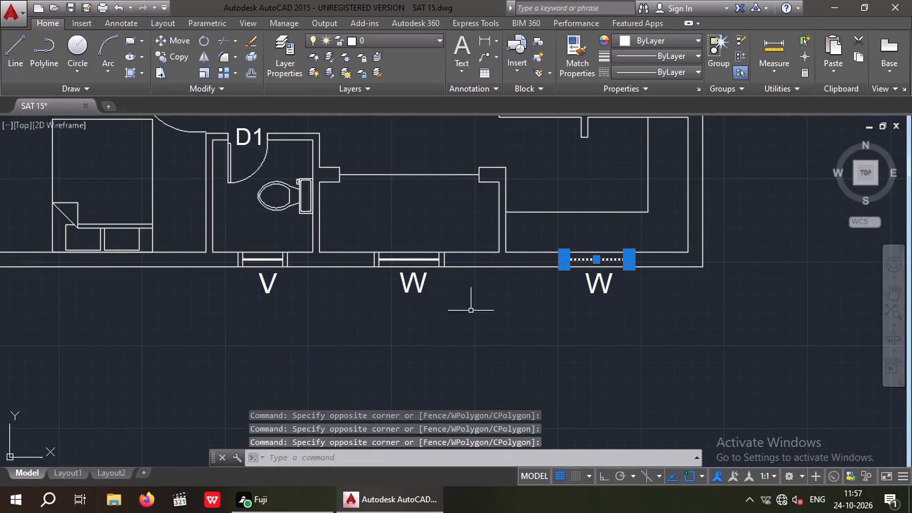
scroll(396, 273, up, 3)
drag(598, 201, 549, 211)
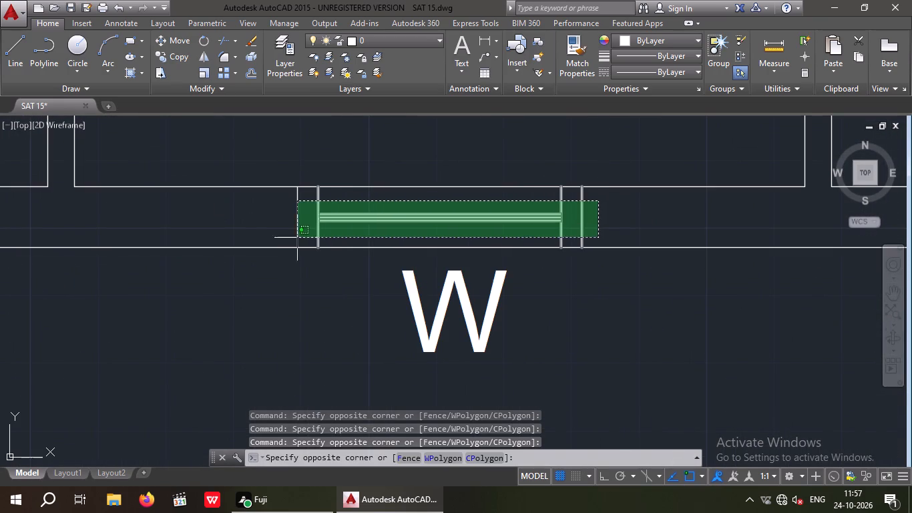
click(281, 234)
scroll(297, 220, down, 2)
middle_drag(265, 283, 617, 300)
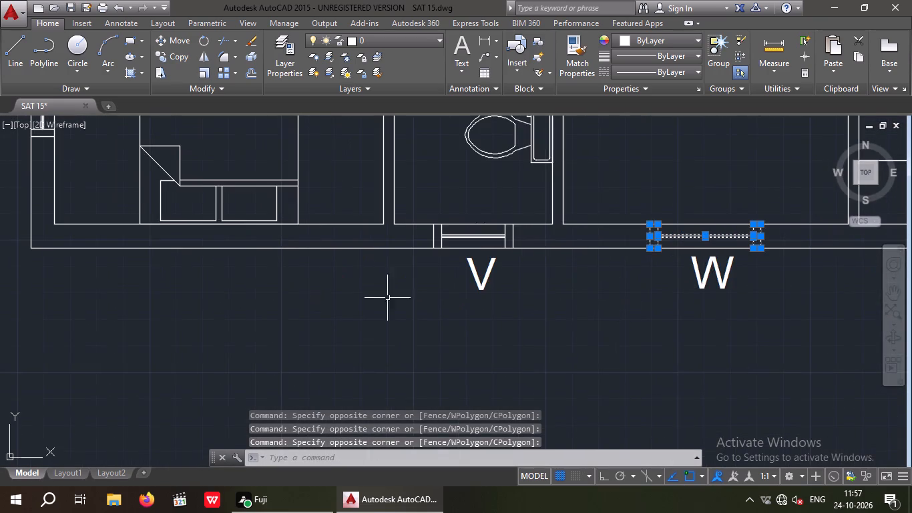
middle_drag(337, 307, 449, 339)
scroll(408, 338, down, 2)
scroll(310, 246, up, 2)
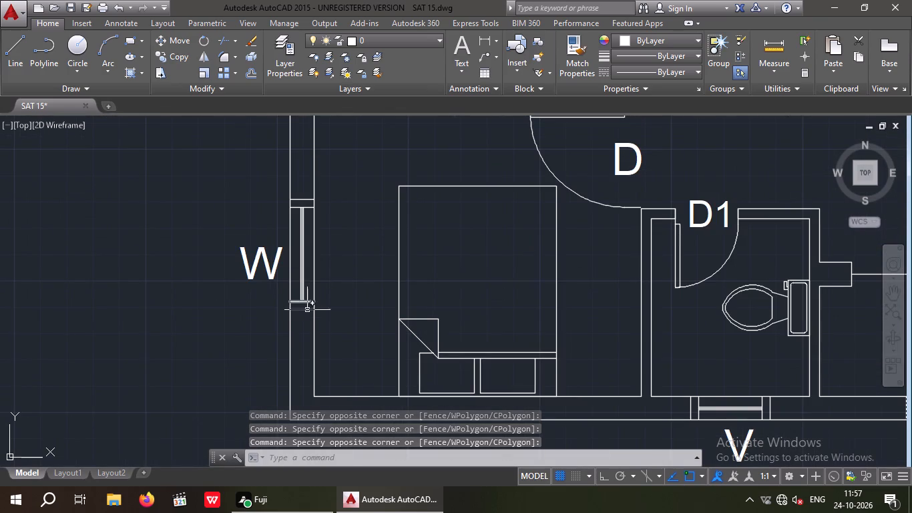
click(308, 321)
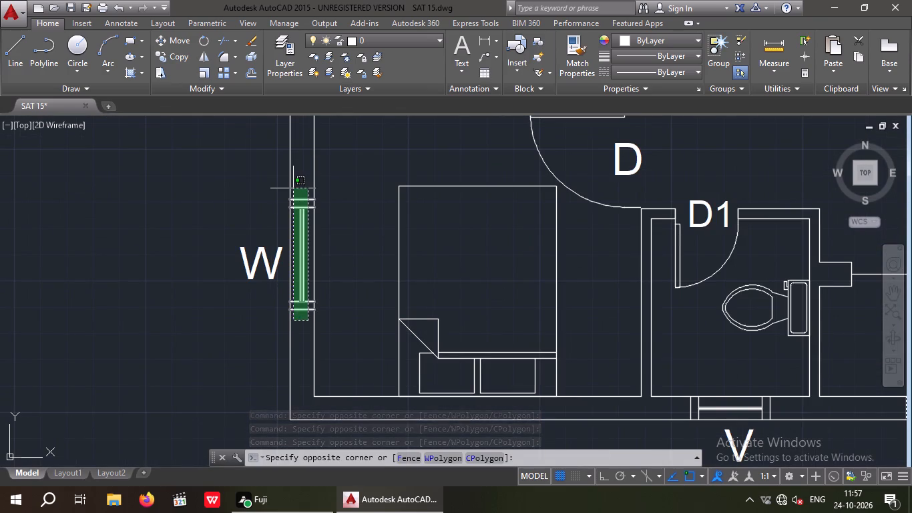
click(294, 188)
middle_drag(236, 210, 242, 411)
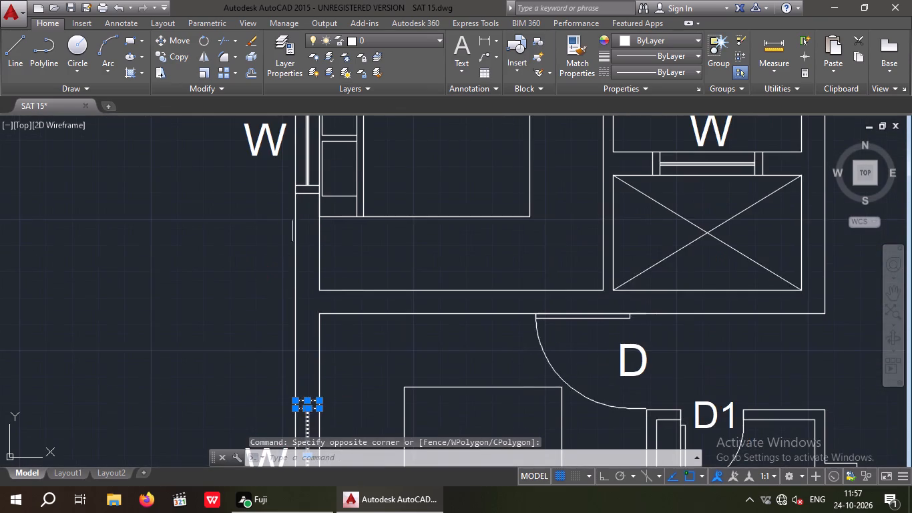
middle_drag(288, 218, 286, 357)
drag(312, 341, 310, 333)
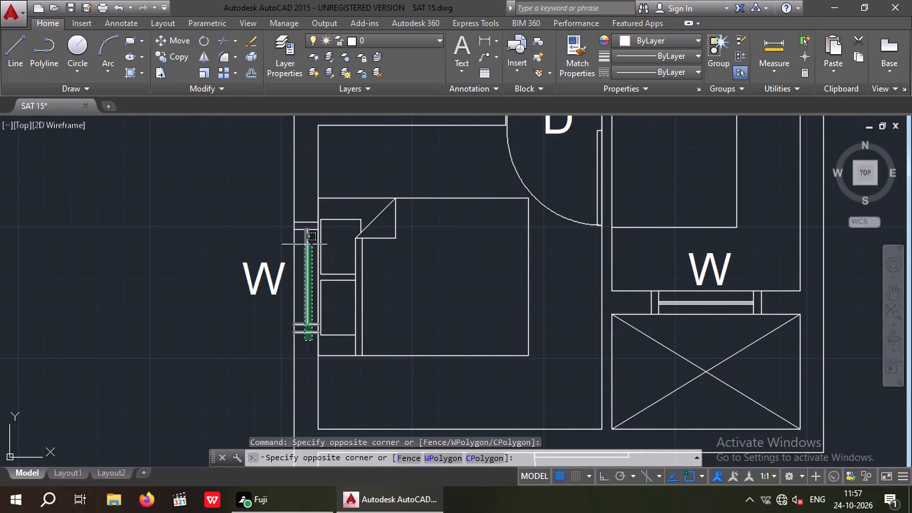
click(301, 210)
scroll(302, 206, down, 2)
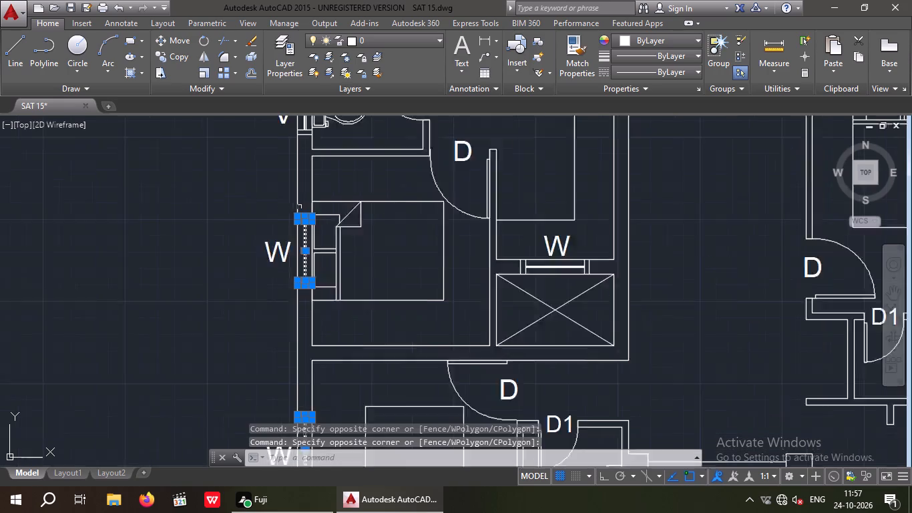
middle_drag(262, 228, 254, 384)
scroll(294, 216, up, 2)
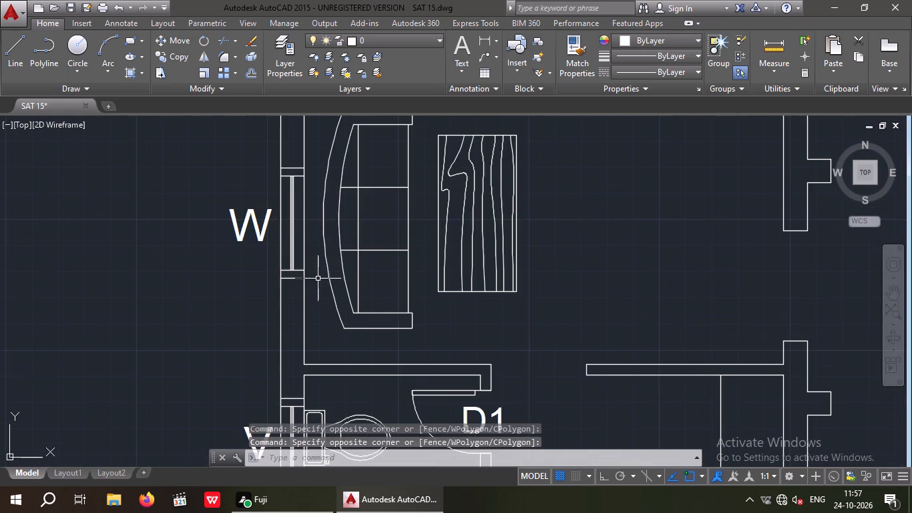
scroll(290, 271, up, 1)
middle_click(288, 377)
middle_drag(277, 320, 270, 413)
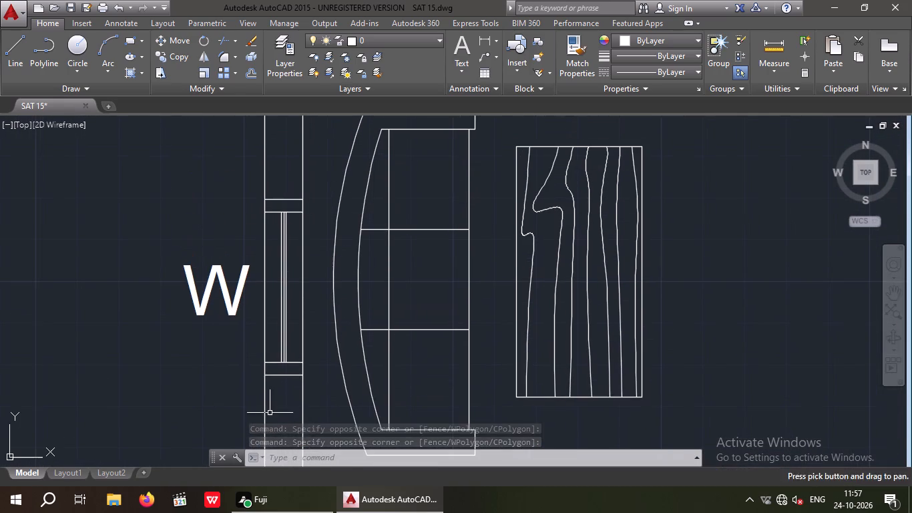
drag(296, 382, 291, 365)
click(274, 185)
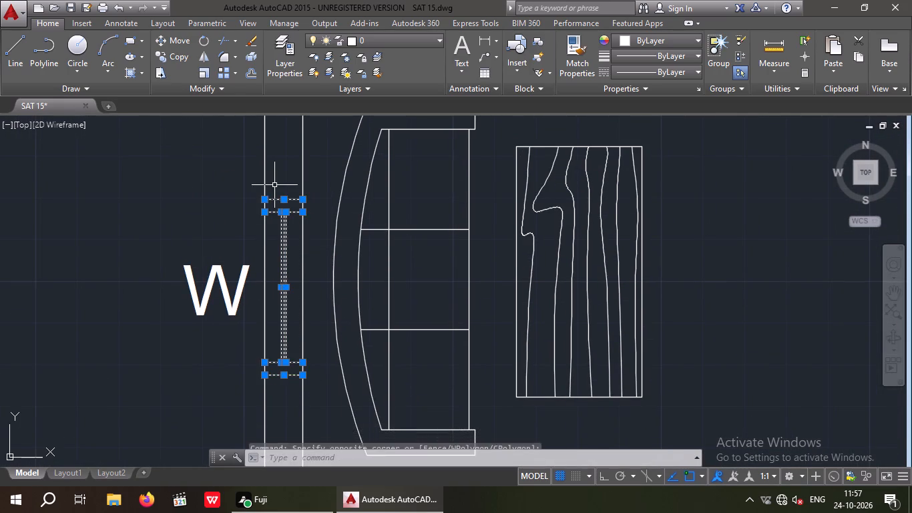
scroll(283, 172, down, 2)
middle_drag(258, 182, 225, 375)
middle_drag(254, 216, 254, 275)
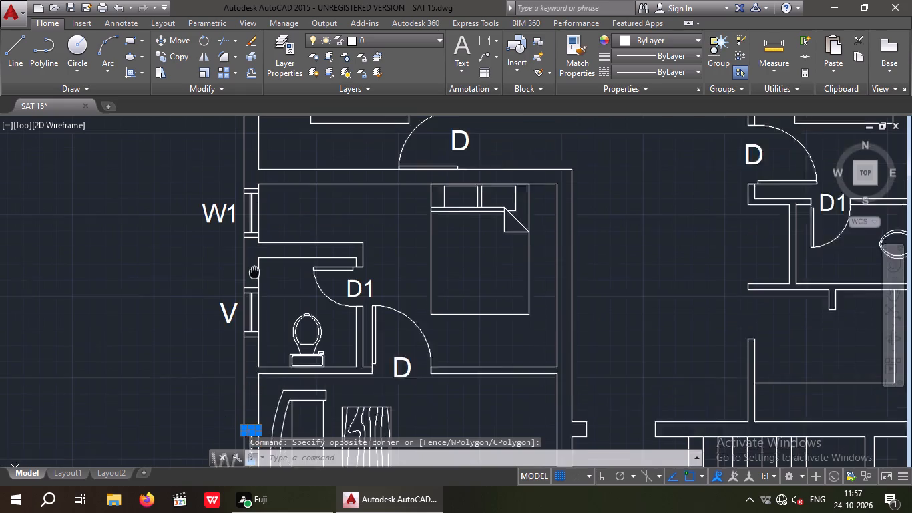
middle_drag(254, 275, 254, 298)
scroll(252, 229, up, 1)
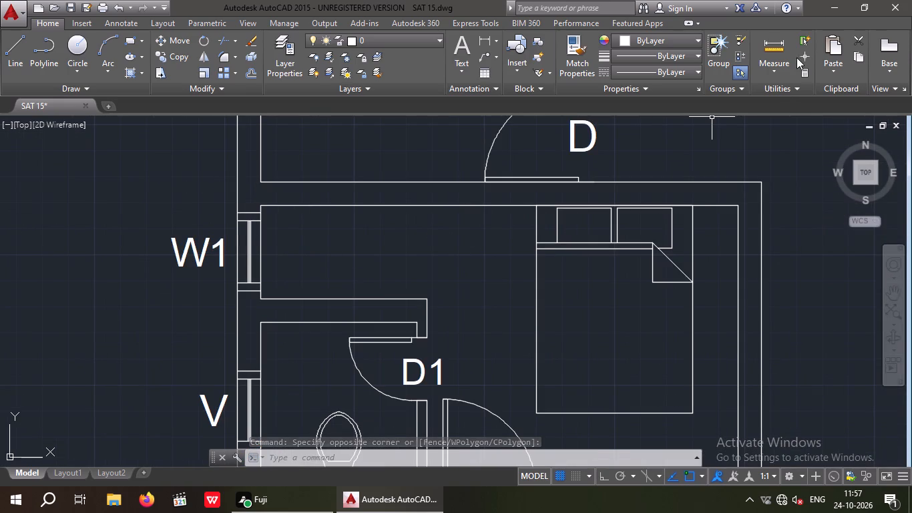
click(659, 37)
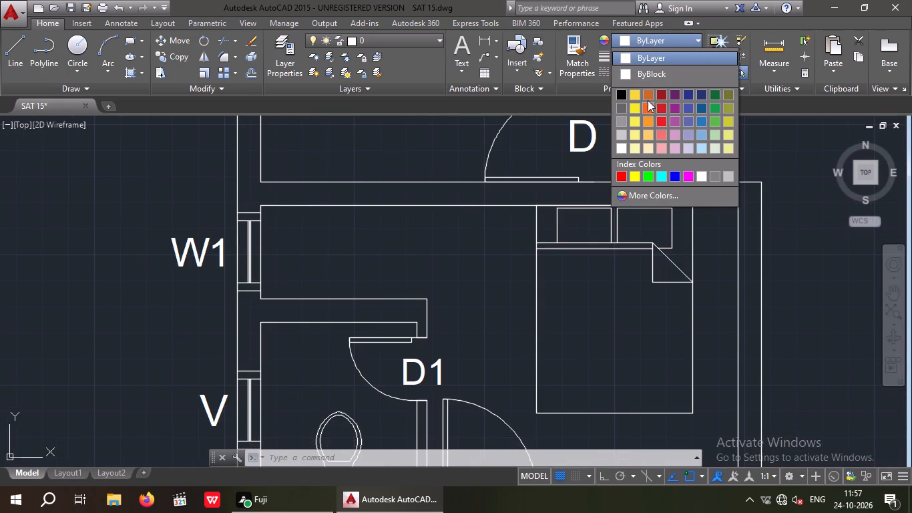
click(648, 96)
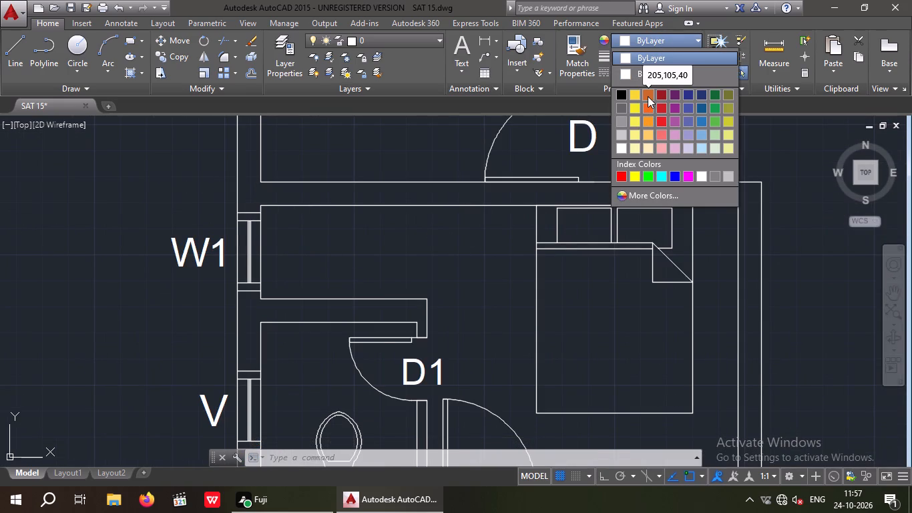
scroll(648, 97, down, 2)
middle_drag(588, 205, 476, 311)
middle_click(475, 311)
middle_drag(427, 287, 405, 338)
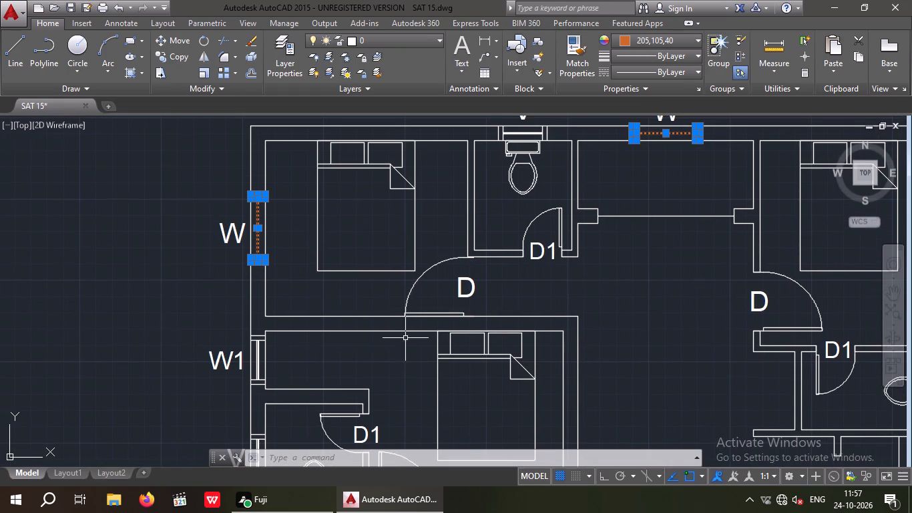
key(Escape)
key(Escape)
Set the object colour of the west-wall window labelled "W1", including its jamb lines, to a lighter orange than the "W" windows.
middle_drag(483, 279, 447, 313)
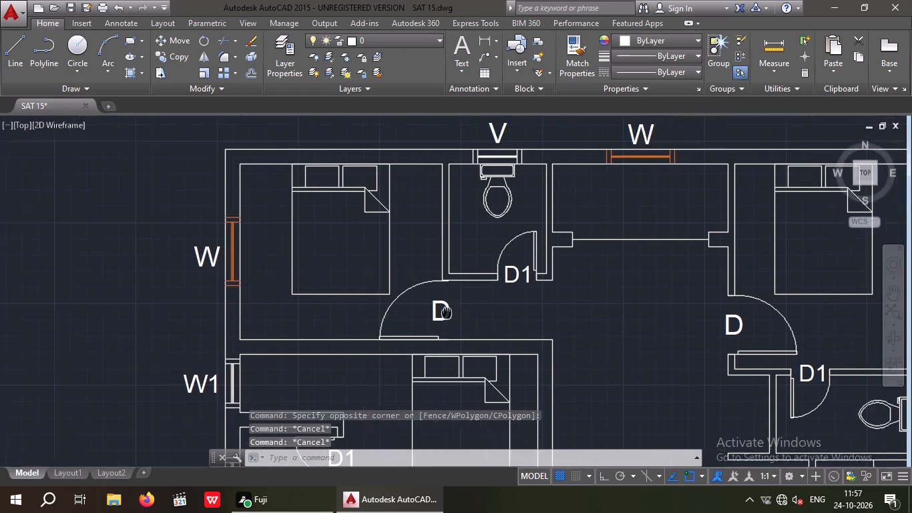
middle_drag(447, 313, 365, 359)
scroll(395, 209, up, 2)
scroll(441, 218, down, 3)
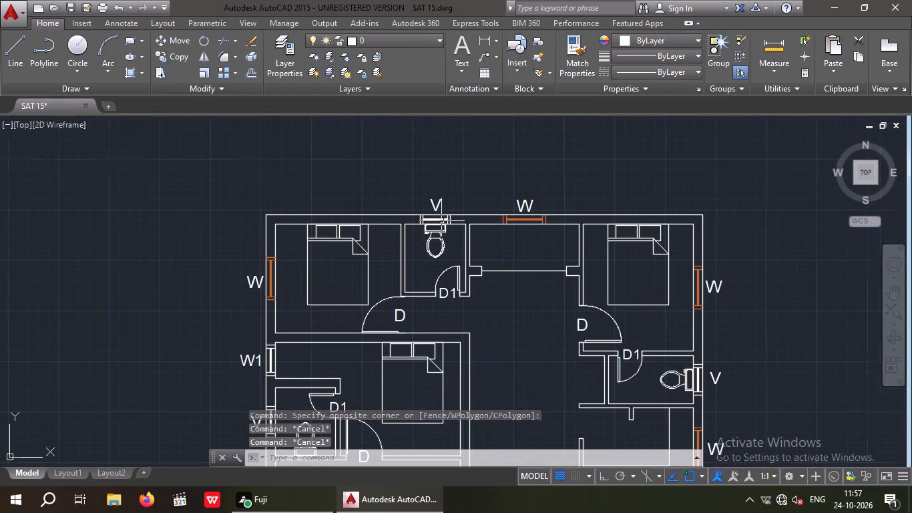
middle_drag(355, 351, 389, 272)
scroll(303, 283, up, 4)
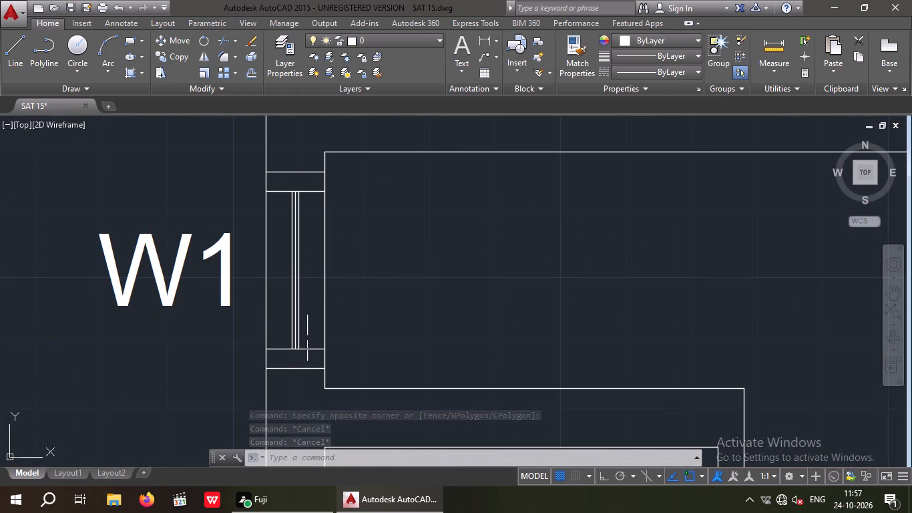
drag(310, 379, 292, 321)
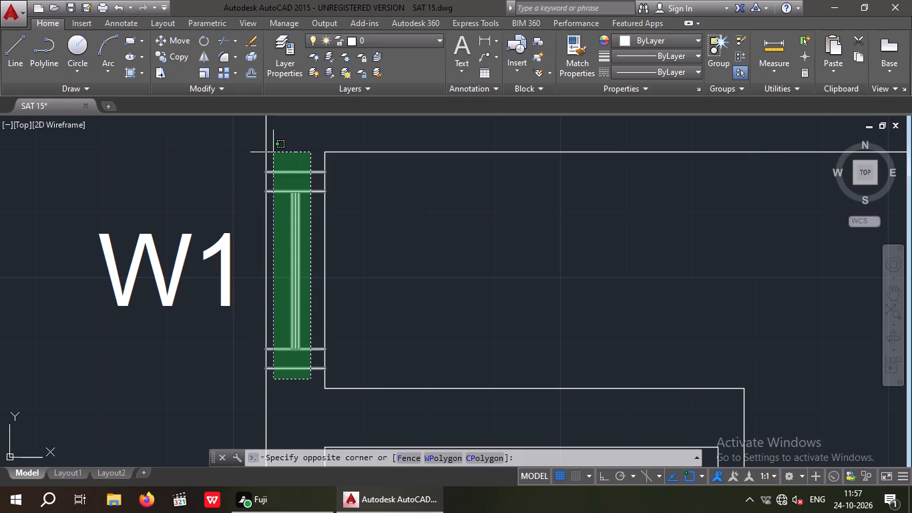
click(273, 152)
click(647, 38)
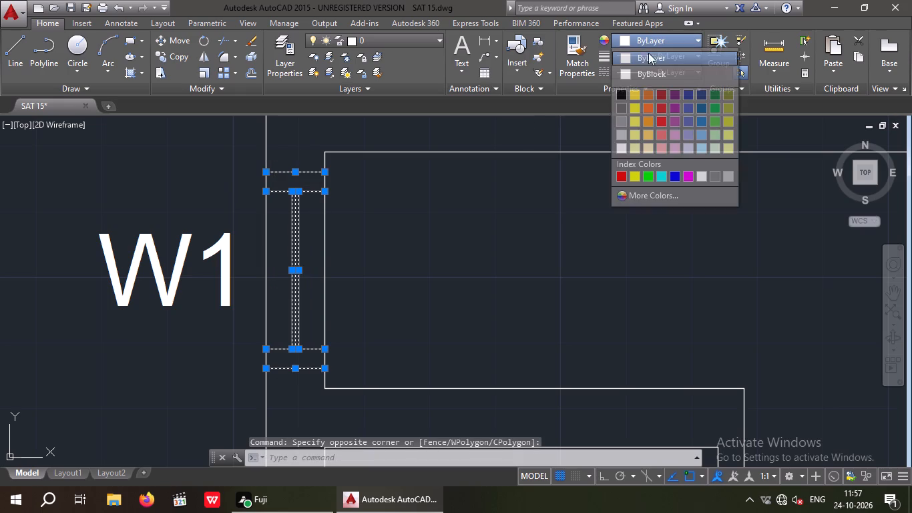
click(648, 122)
key(Escape)
Set the object colour of all the bathroom windows labelled "V" in the exterior walls, including their jamb lines, to 242,103,34.
scroll(489, 257, down, 3)
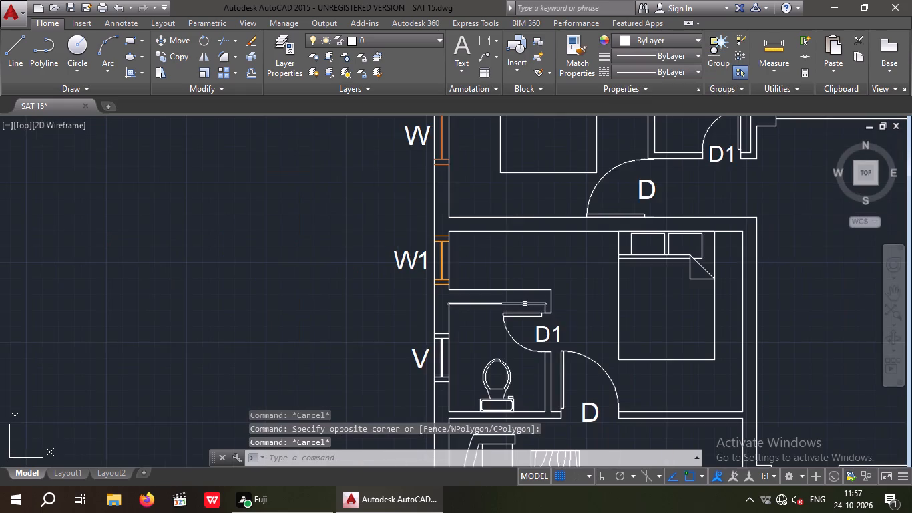
middle_drag(521, 304, 467, 234)
middle_drag(436, 373, 432, 339)
scroll(379, 252, up, 3)
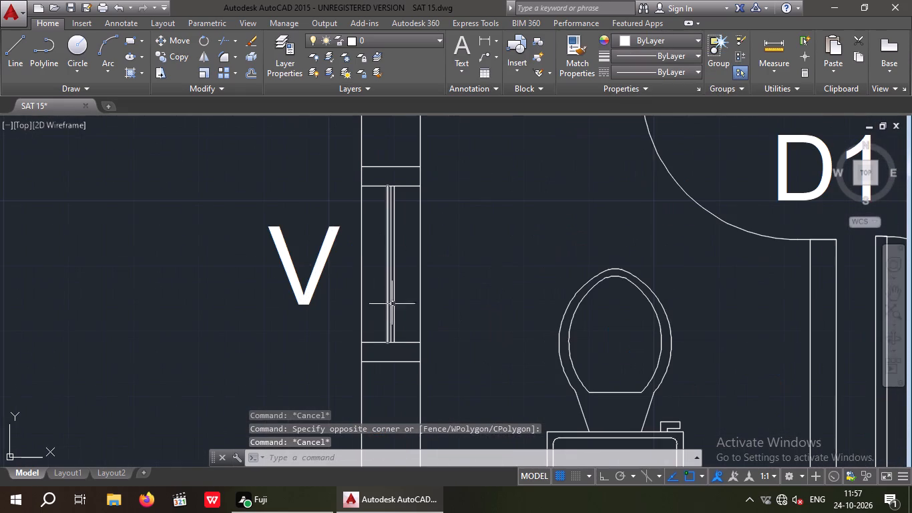
drag(411, 375, 395, 347)
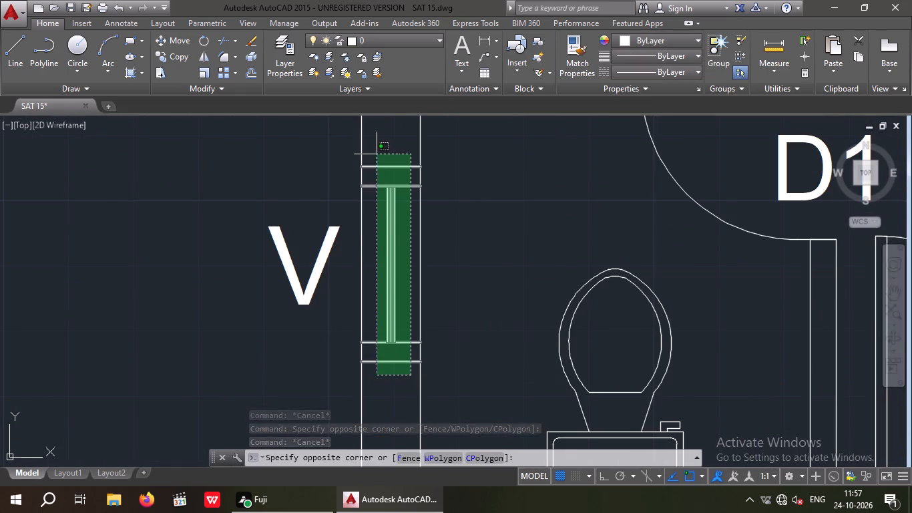
click(377, 154)
scroll(391, 129, down, 4)
scroll(390, 343, up, 3)
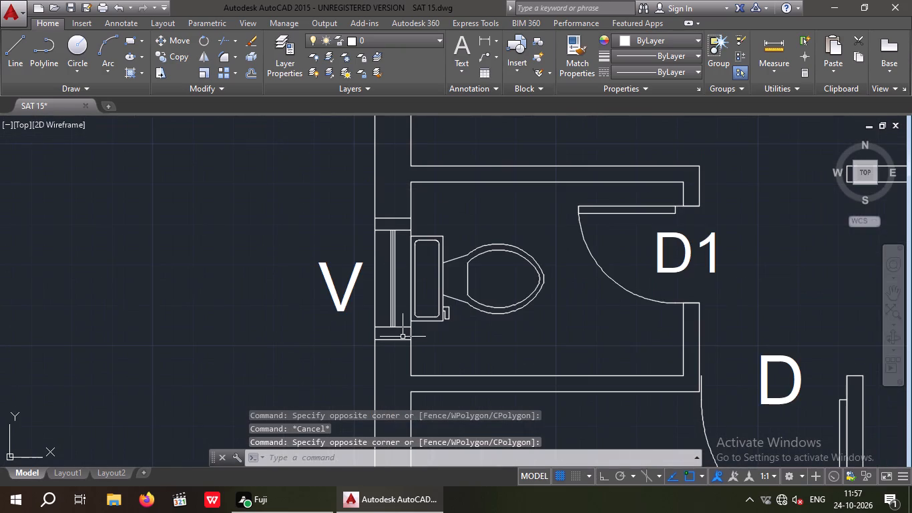
click(403, 337)
click(382, 209)
scroll(395, 188, down, 5)
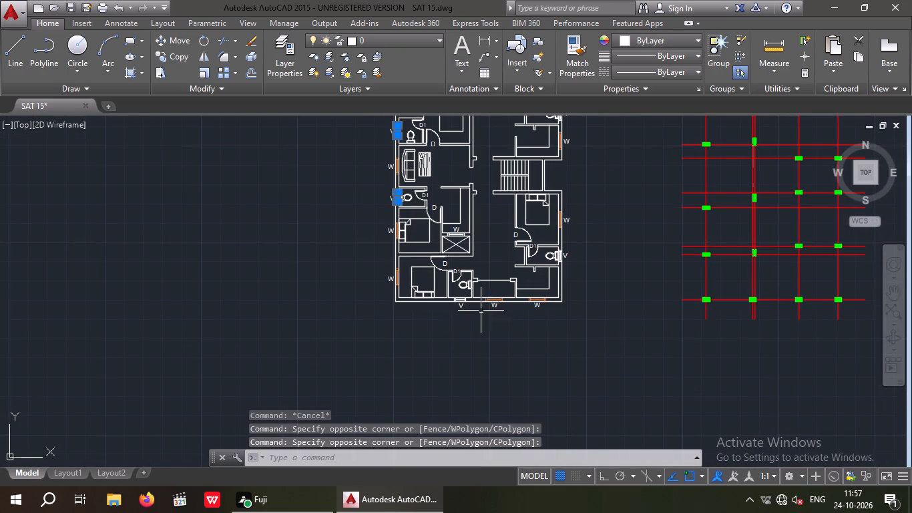
scroll(463, 311, up, 4)
scroll(438, 243, up, 2)
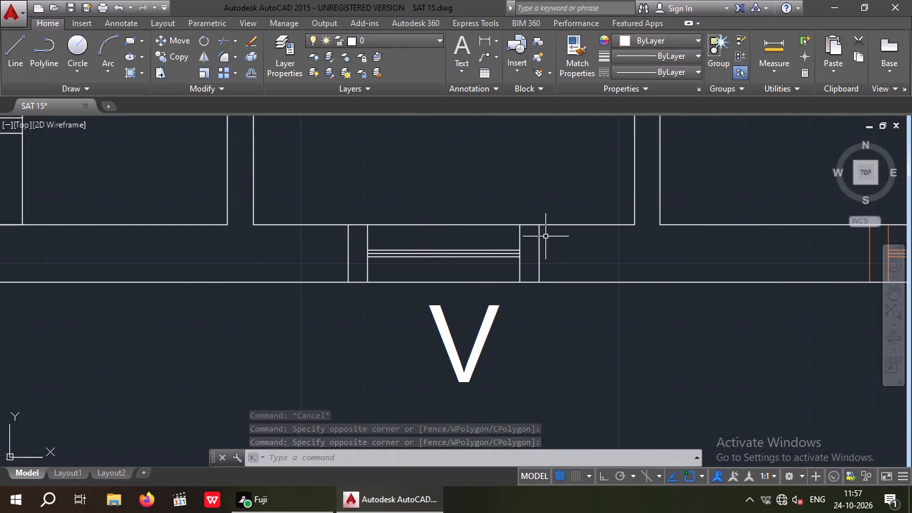
drag(545, 236, 493, 254)
click(319, 265)
scroll(350, 249, down, 3)
middle_drag(549, 366, 261, 418)
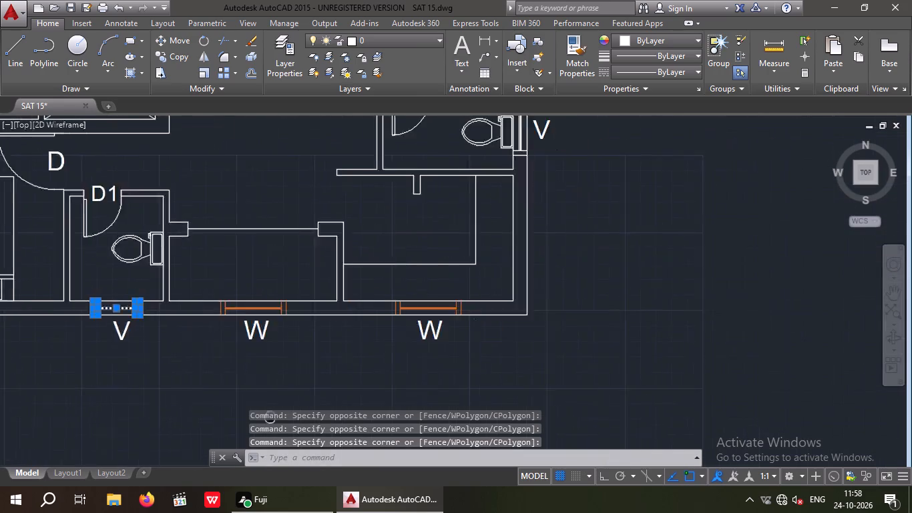
middle_drag(261, 418, 232, 421)
middle_drag(542, 271, 517, 369)
scroll(441, 214, up, 3)
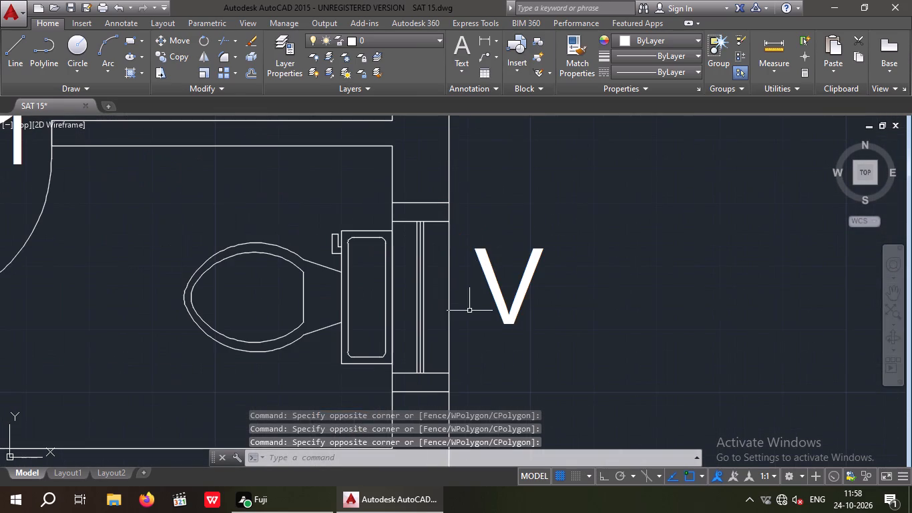
middle_drag(435, 343, 439, 316)
drag(439, 379, 444, 367)
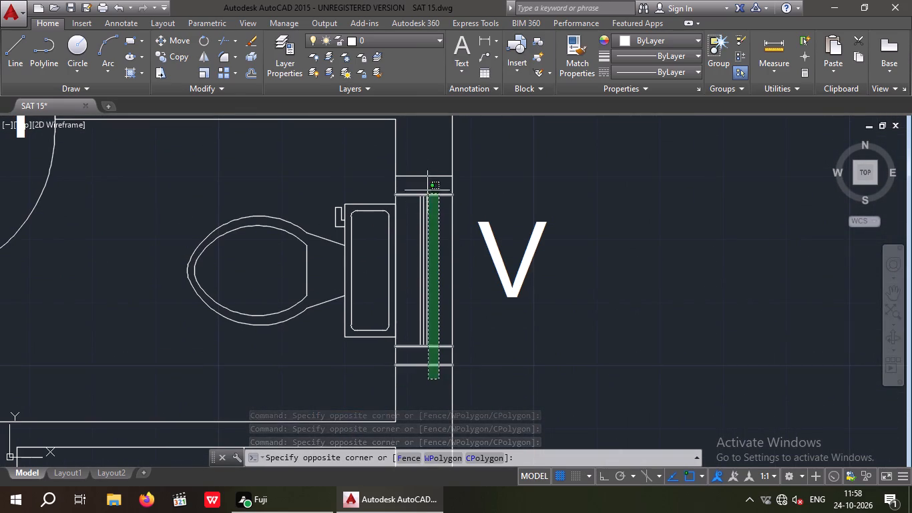
click(411, 166)
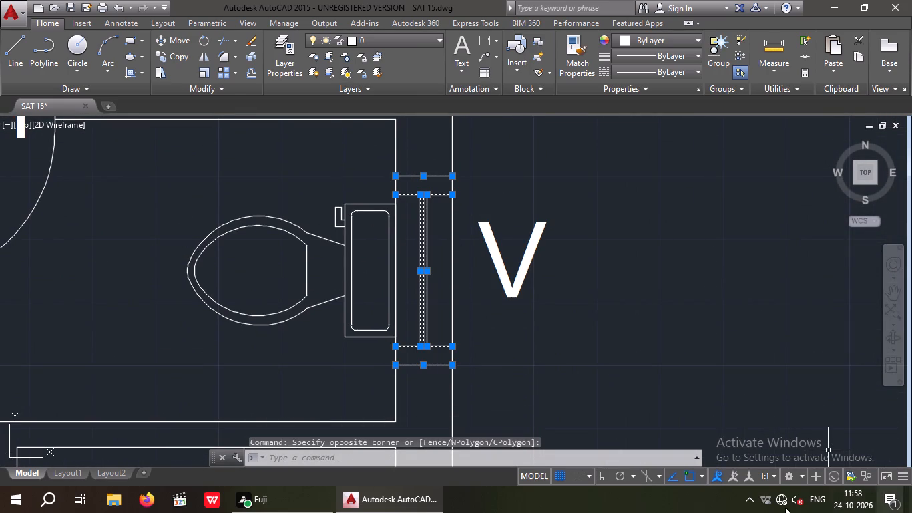
scroll(630, 213, down, 1)
middle_drag(630, 240, 613, 375)
scroll(604, 253, down, 2)
middle_drag(599, 263, 598, 309)
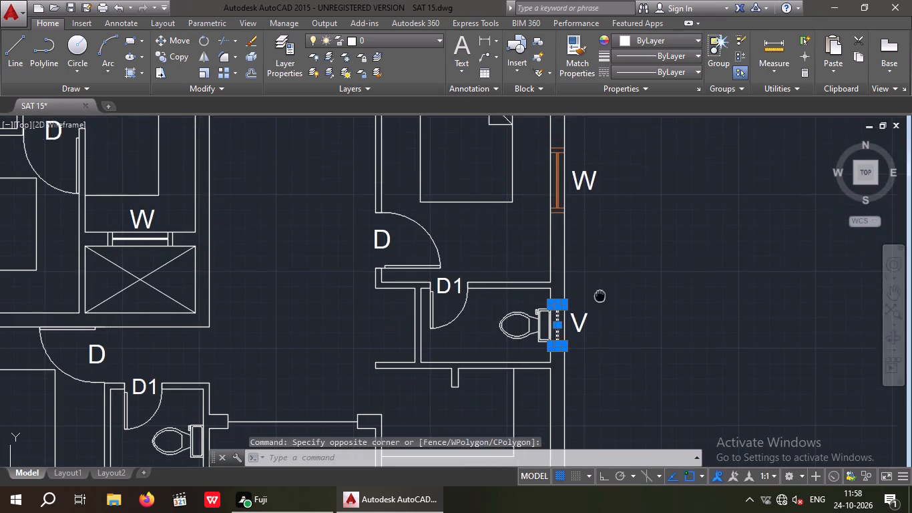
middle_drag(598, 309, 581, 387)
scroll(595, 248, down, 2)
middle_drag(596, 268, 592, 347)
scroll(565, 177, up, 3)
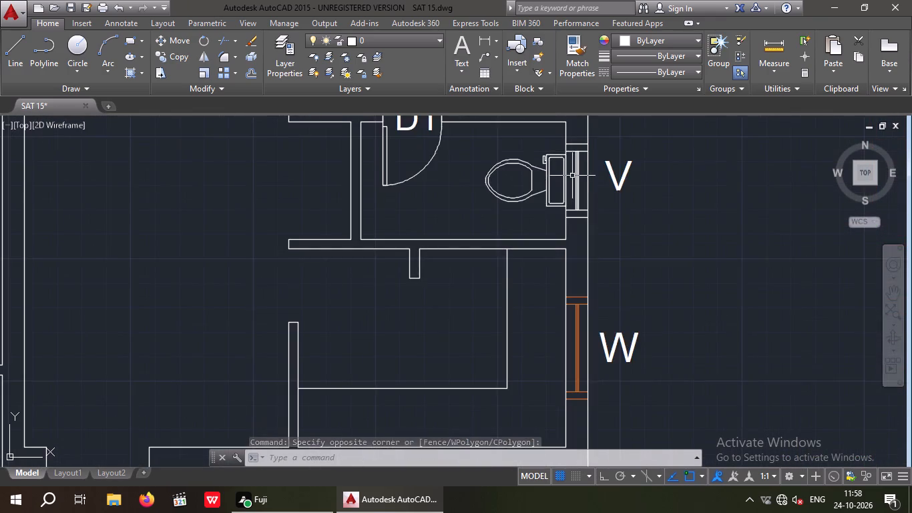
scroll(578, 154, up, 2)
middle_drag(580, 204, 567, 299)
drag(581, 419, 577, 373)
click(549, 195)
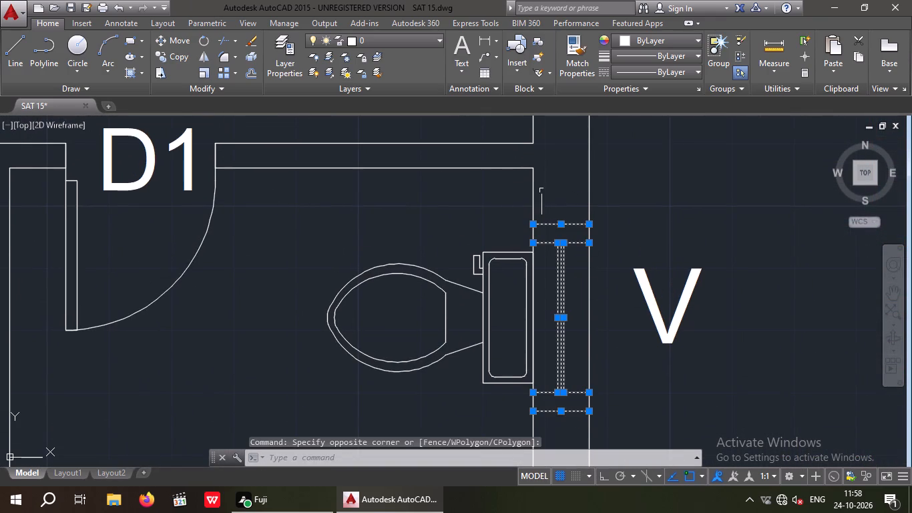
scroll(604, 142, down, 4)
middle_drag(622, 193, 629, 331)
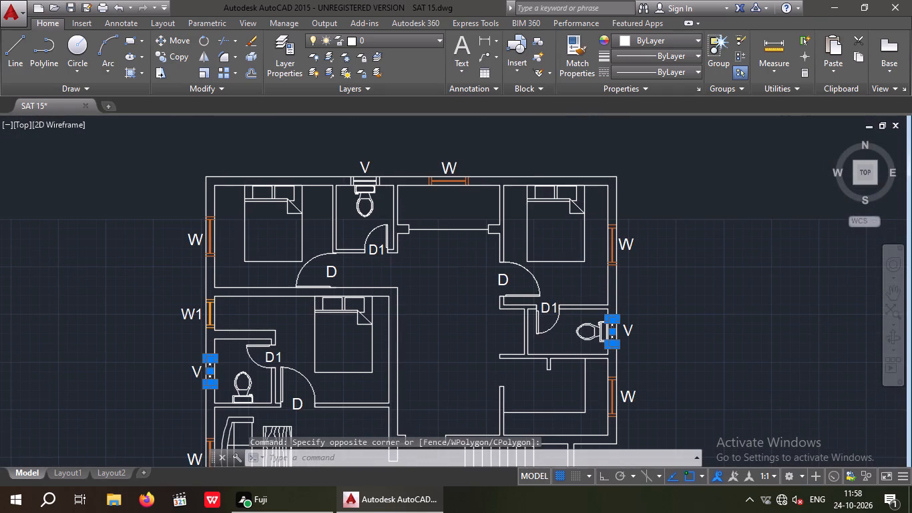
scroll(354, 181, up, 5)
drag(603, 161, 561, 174)
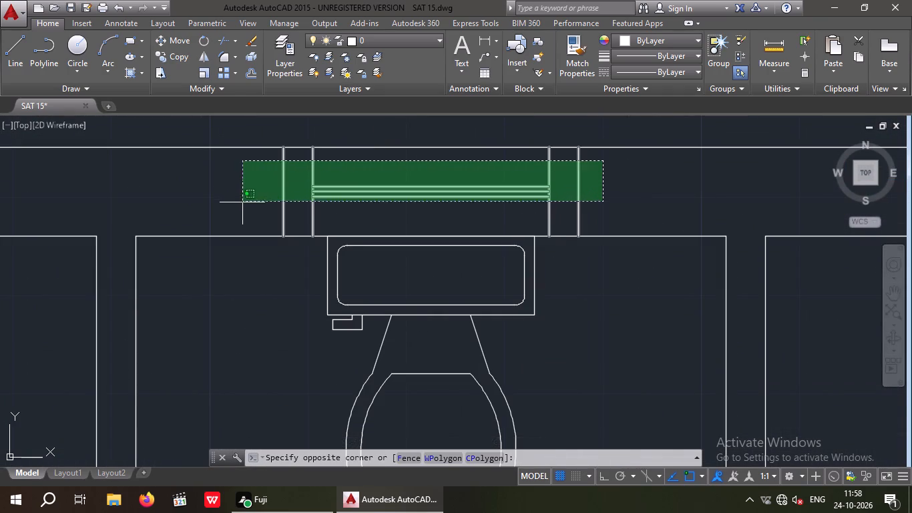
click(241, 207)
click(648, 39)
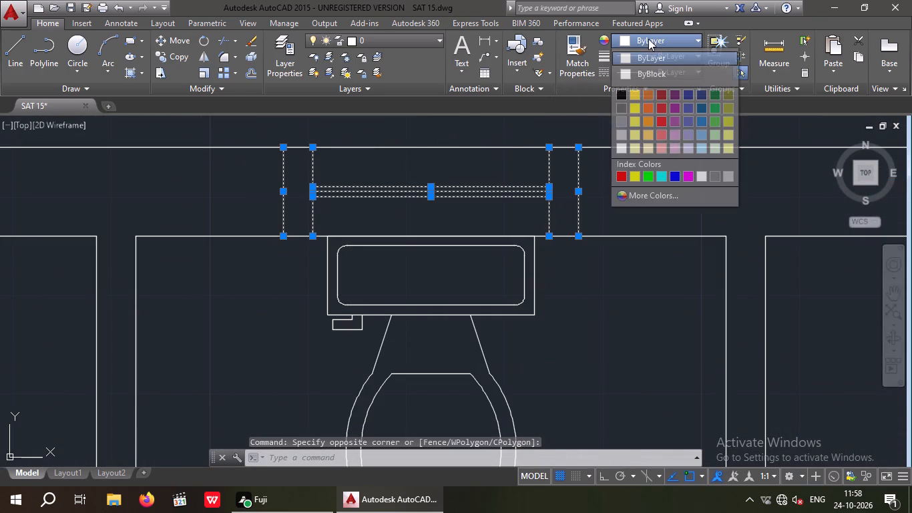
click(646, 109)
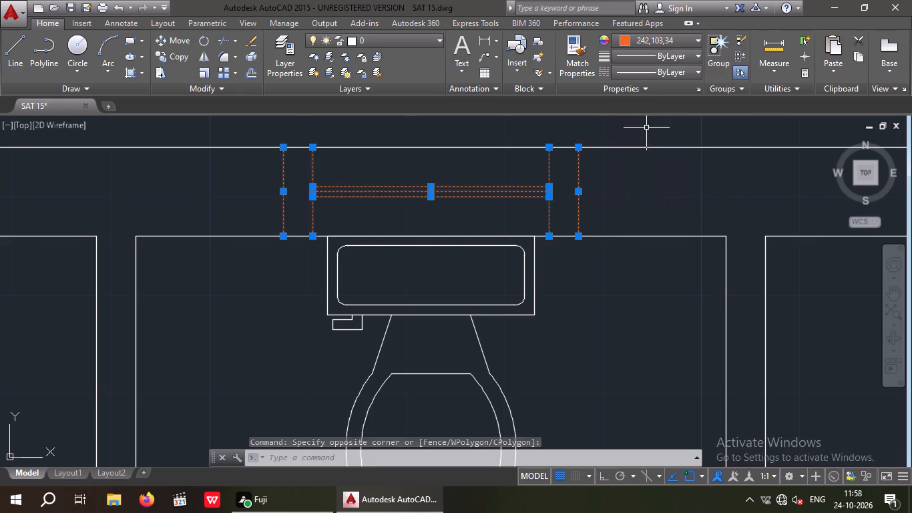
key(Escape)
Set the object colour of all the "V" text labels around the exterior walls to 242,113,114.
scroll(539, 250, down, 4)
middle_drag(556, 292, 495, 224)
scroll(551, 231, down, 1)
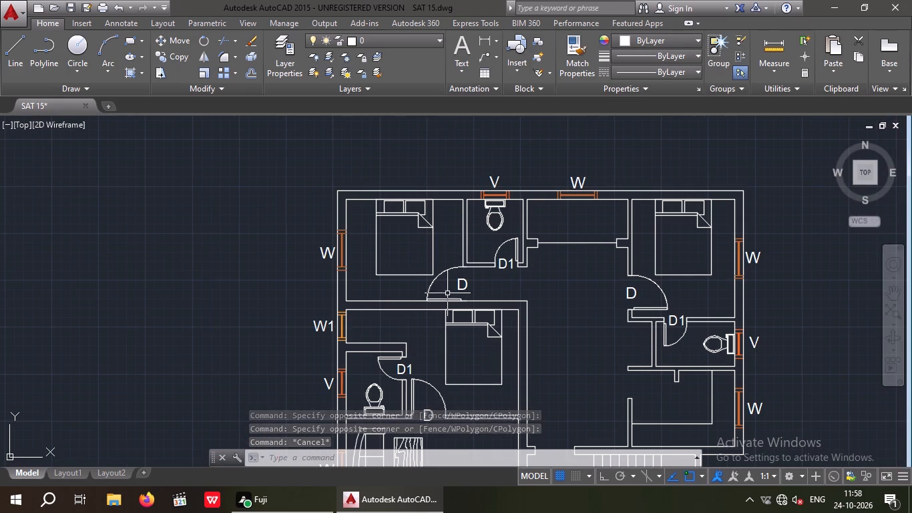
middle_drag(446, 293, 341, 221)
scroll(341, 221, down, 2)
scroll(397, 183, up, 7)
scroll(434, 180, down, 2)
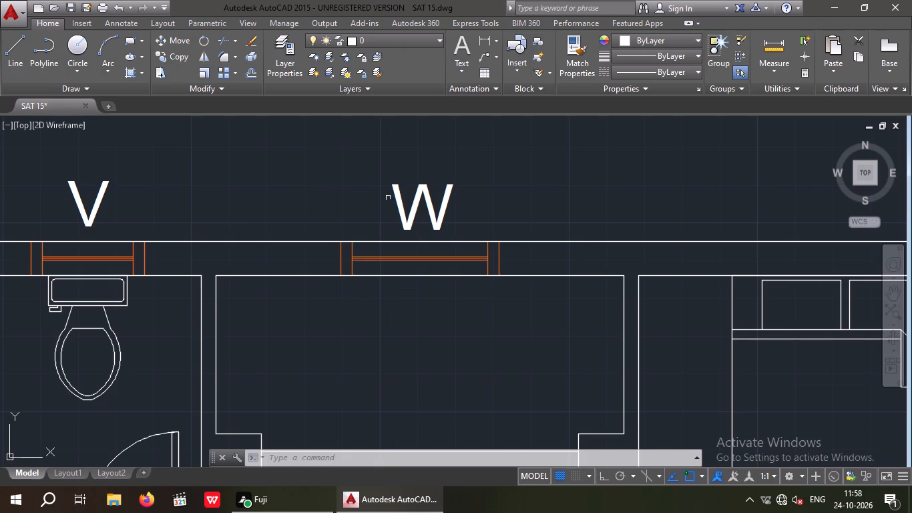
click(156, 192)
middle_drag(160, 192, 261, 204)
key(Escape)
drag(226, 179, 157, 229)
drag(128, 229, 142, 226)
scroll(230, 164, down, 4)
middle_drag(81, 316, 309, 200)
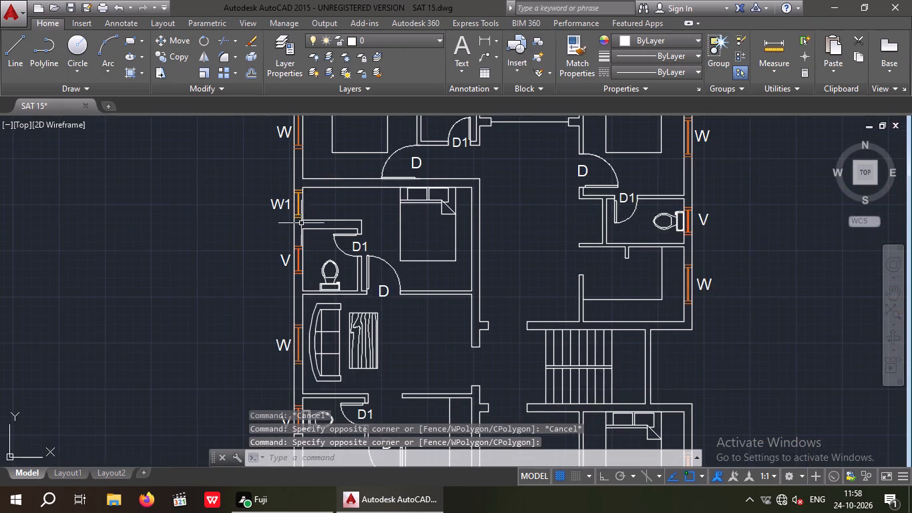
scroll(290, 255, up, 4)
drag(269, 326, 238, 318)
click(200, 276)
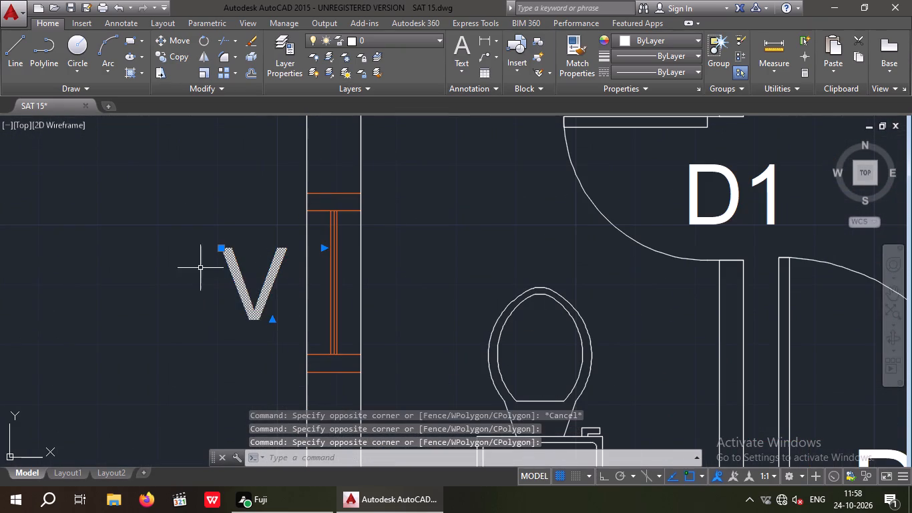
scroll(212, 248, down, 5)
scroll(210, 359, up, 4)
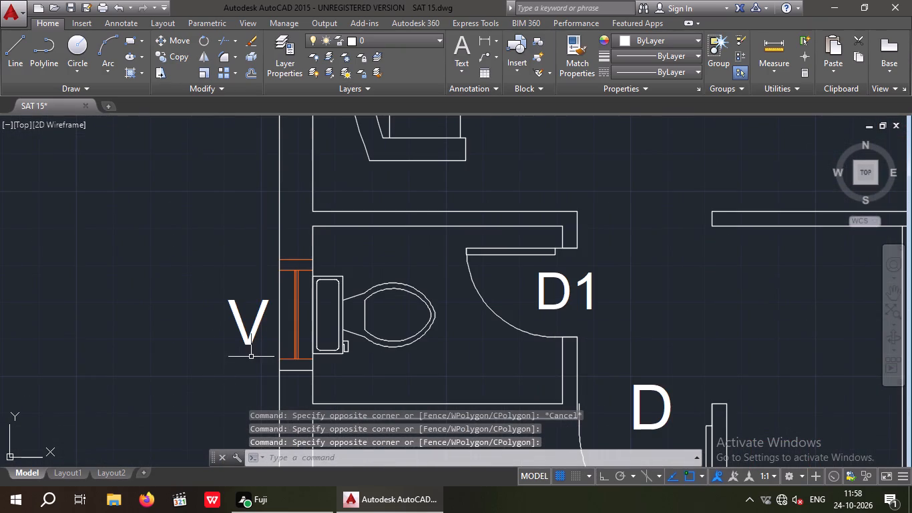
drag(252, 357, 240, 344)
click(223, 278)
scroll(222, 266, down, 5)
scroll(286, 373, up, 2)
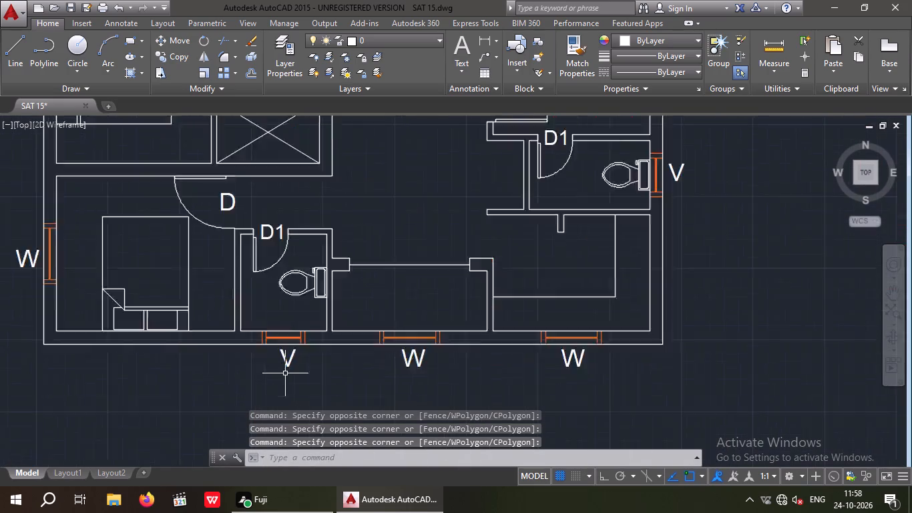
scroll(285, 373, up, 4)
drag(328, 311, 218, 375)
click(215, 376)
scroll(244, 343, down, 5)
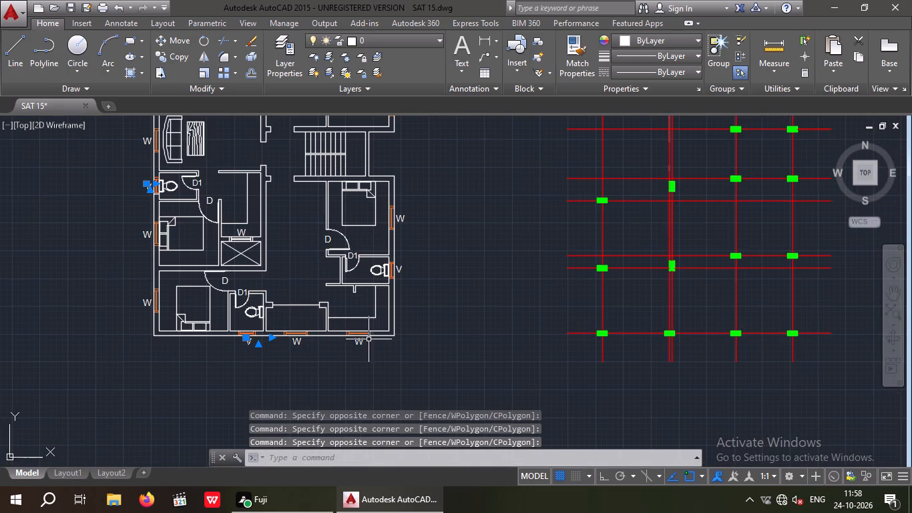
scroll(409, 269, up, 4)
drag(405, 307, 344, 288)
click(318, 223)
scroll(330, 228, down, 5)
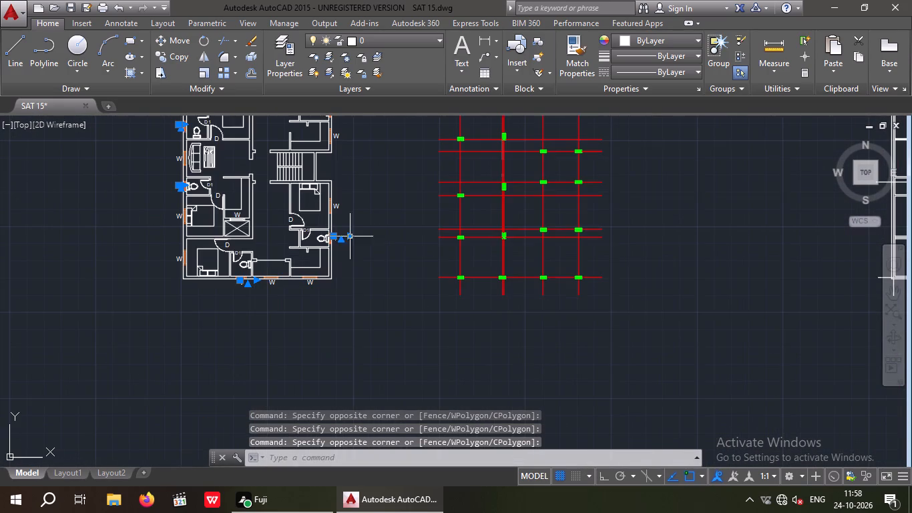
middle_drag(361, 229, 375, 336)
scroll(363, 222, up, 2)
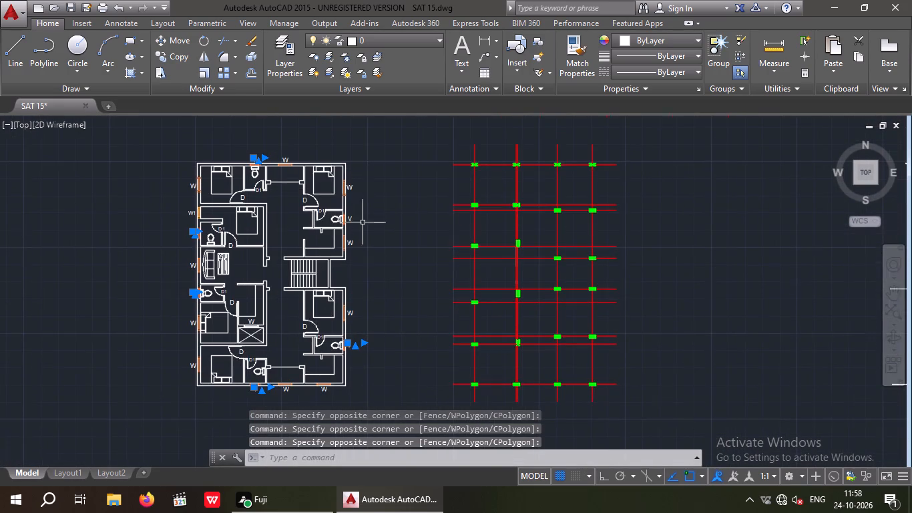
scroll(363, 222, up, 1)
scroll(296, 200, up, 2)
drag(360, 252, 304, 241)
click(293, 174)
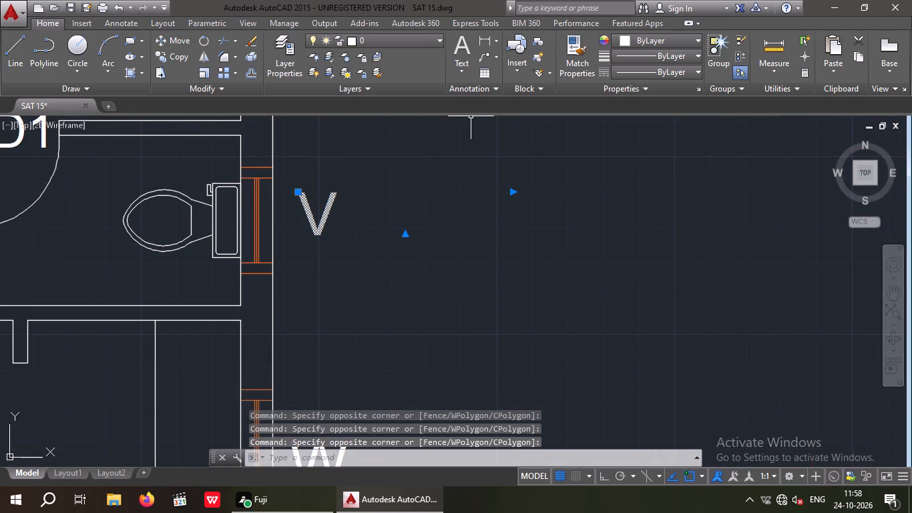
click(642, 42)
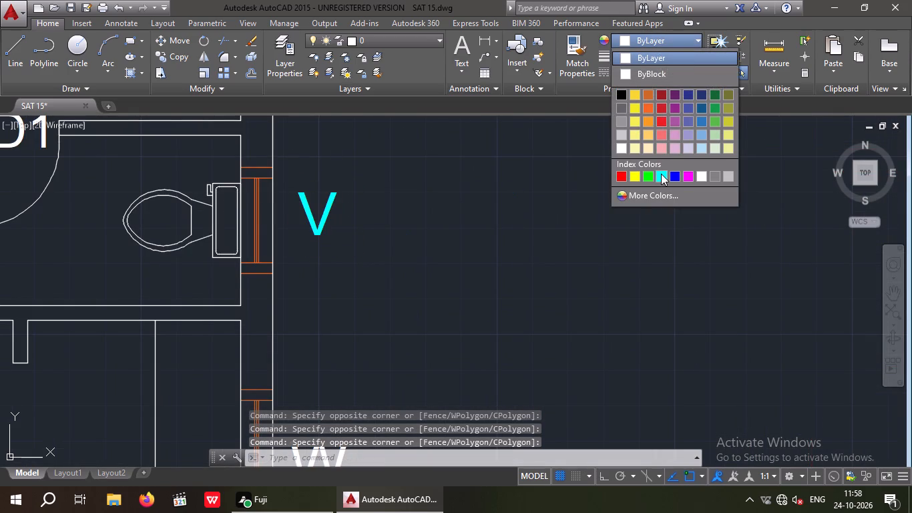
click(663, 132)
key(Escape)
Set the object colour of all the "W" text labels around the exterior walls to 244,238,81.
middle_drag(411, 277, 447, 280)
scroll(442, 280, down, 4)
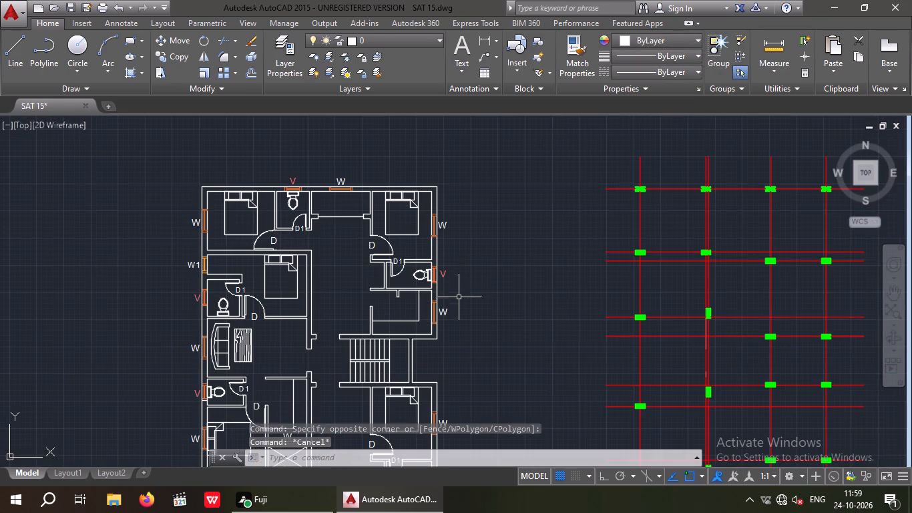
scroll(334, 178, up, 3)
drag(391, 162, 354, 196)
click(340, 200)
scroll(357, 152, down, 4)
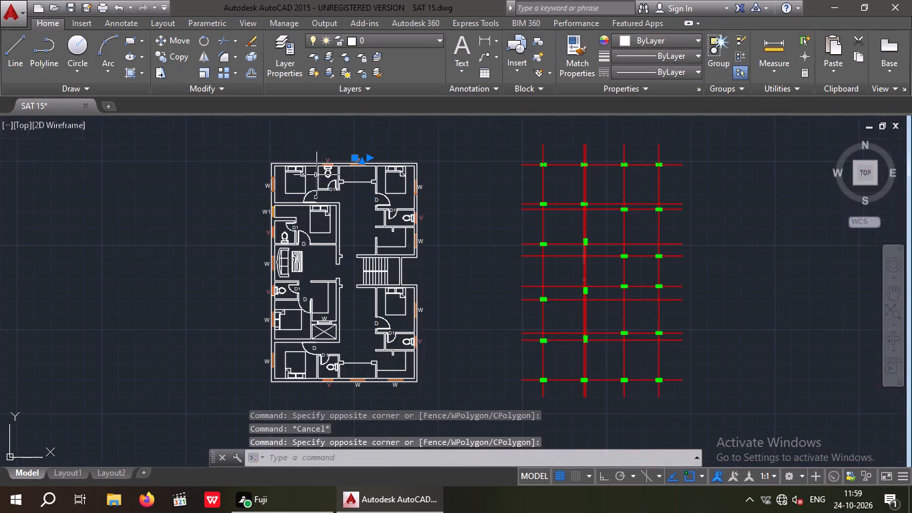
scroll(271, 178, up, 5)
drag(264, 231, 258, 227)
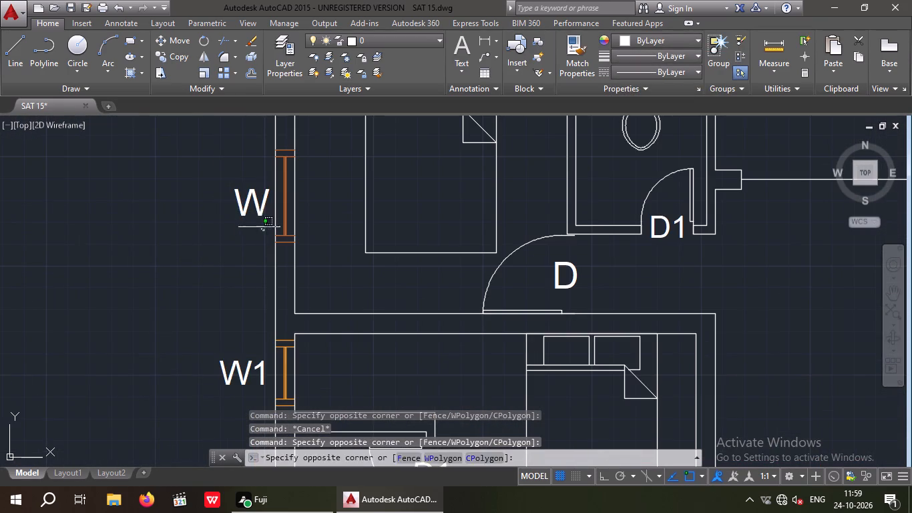
drag(258, 227, 223, 198)
click(214, 169)
scroll(214, 169, down, 5)
scroll(374, 174, up, 3)
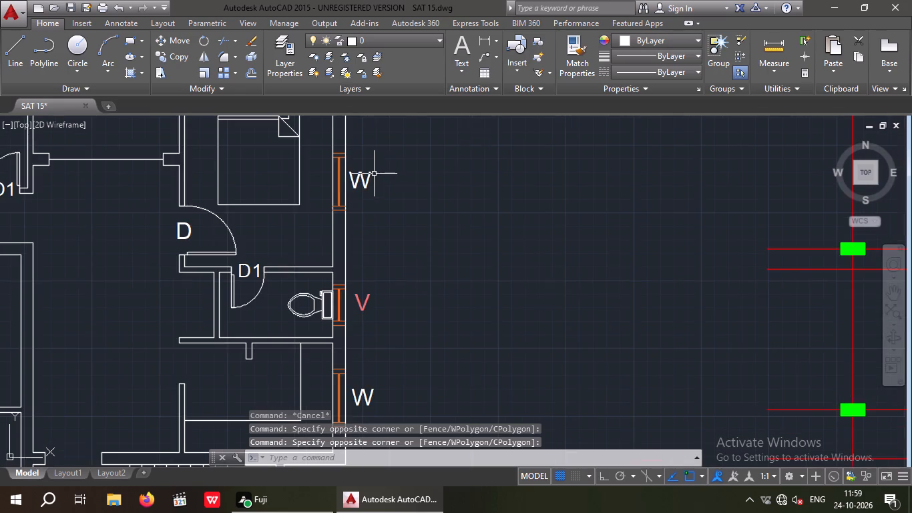
scroll(357, 182, up, 2)
drag(395, 209, 380, 204)
click(364, 151)
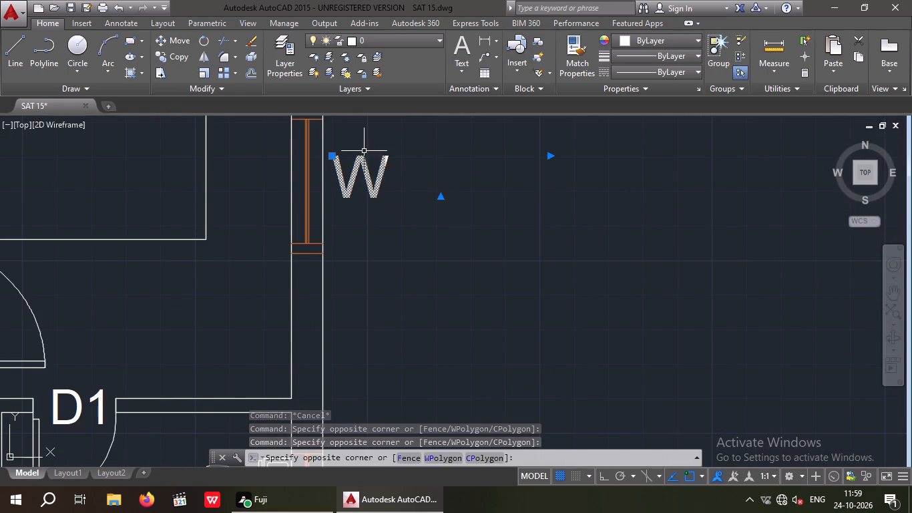
scroll(363, 151, down, 3)
scroll(375, 307, up, 3)
drag(375, 305, 357, 304)
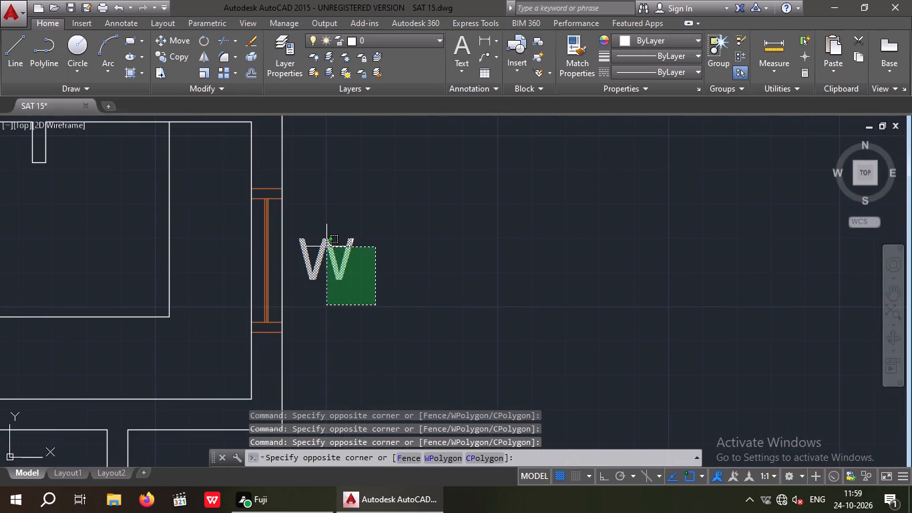
click(327, 236)
scroll(325, 231, down, 3)
middle_drag(341, 317, 387, 232)
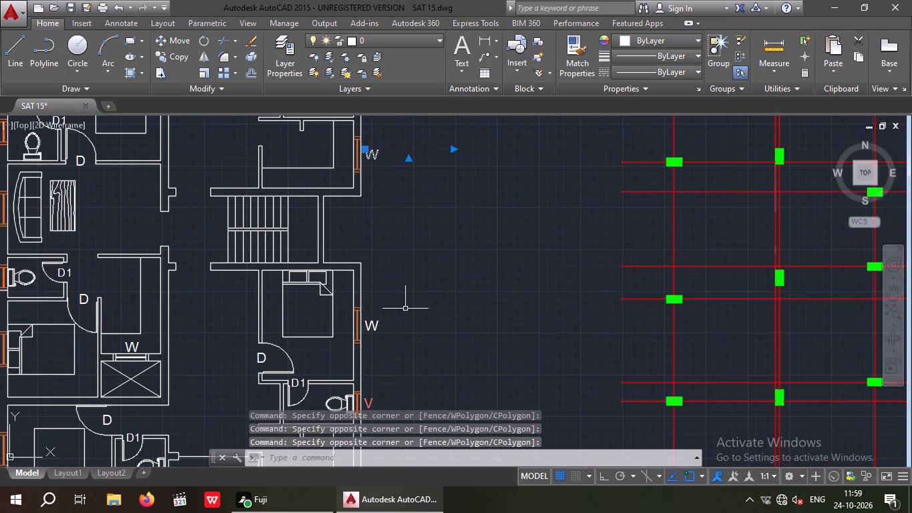
scroll(373, 340, up, 3)
drag(407, 313, 373, 316)
click(349, 251)
scroll(373, 235, down, 6)
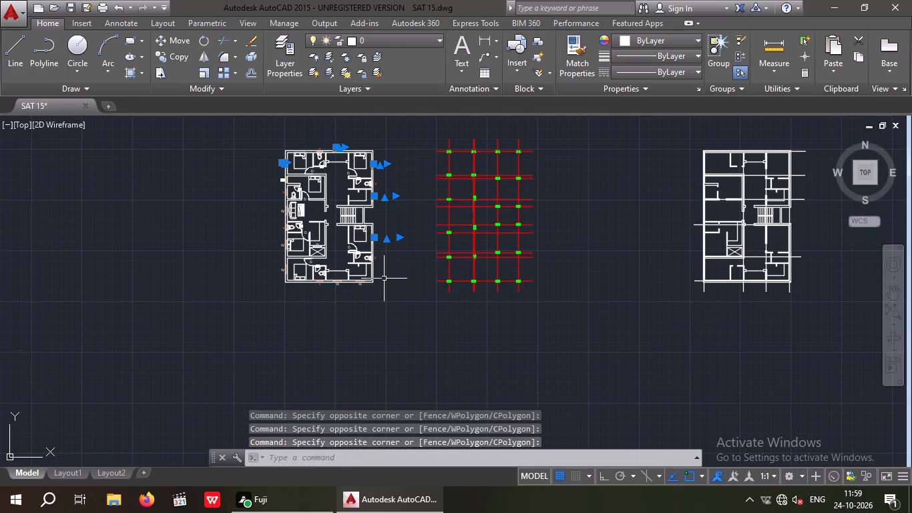
scroll(358, 287, up, 6)
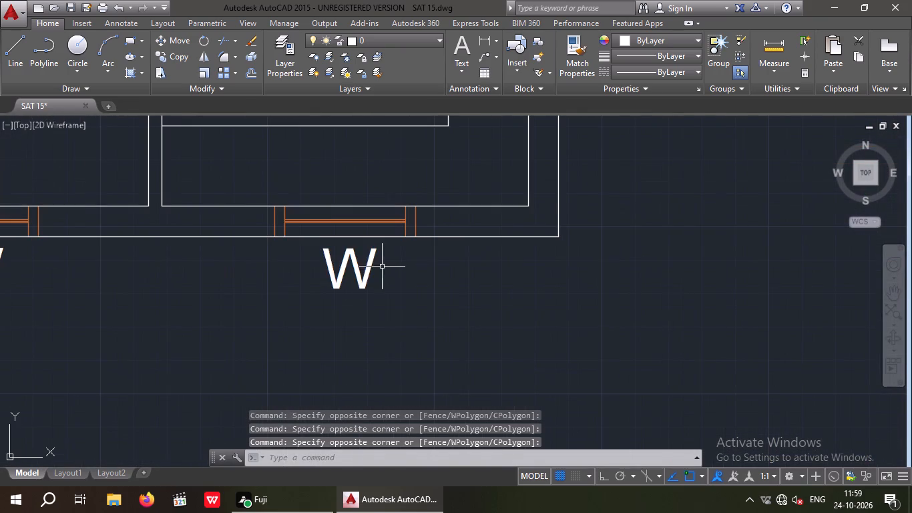
drag(382, 267, 345, 279)
click(322, 283)
scroll(321, 285, down, 5)
scroll(286, 294, up, 5)
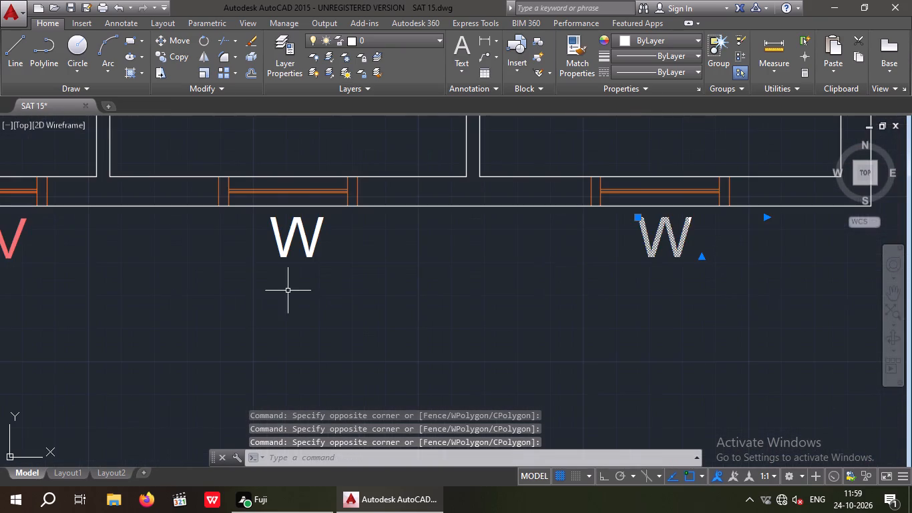
scroll(324, 249, up, 1)
click(326, 248)
click(193, 283)
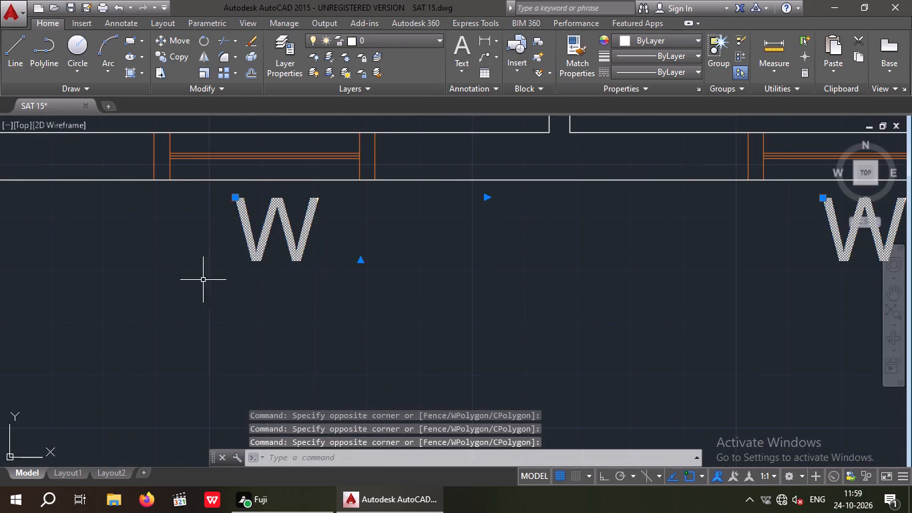
scroll(214, 275, down, 5)
middle_drag(193, 301, 458, 330)
scroll(263, 211, up, 4)
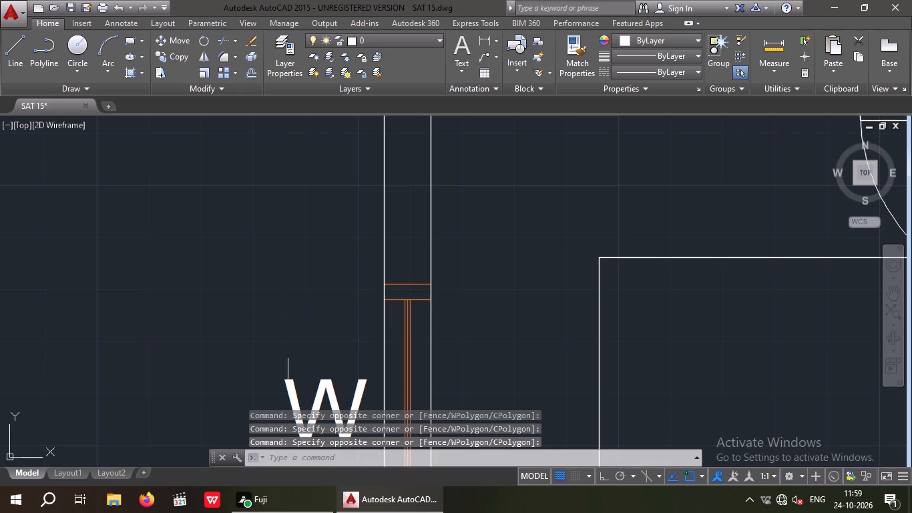
middle_drag(286, 293, 311, 141)
drag(352, 317, 322, 295)
click(294, 233)
scroll(294, 230, down, 5)
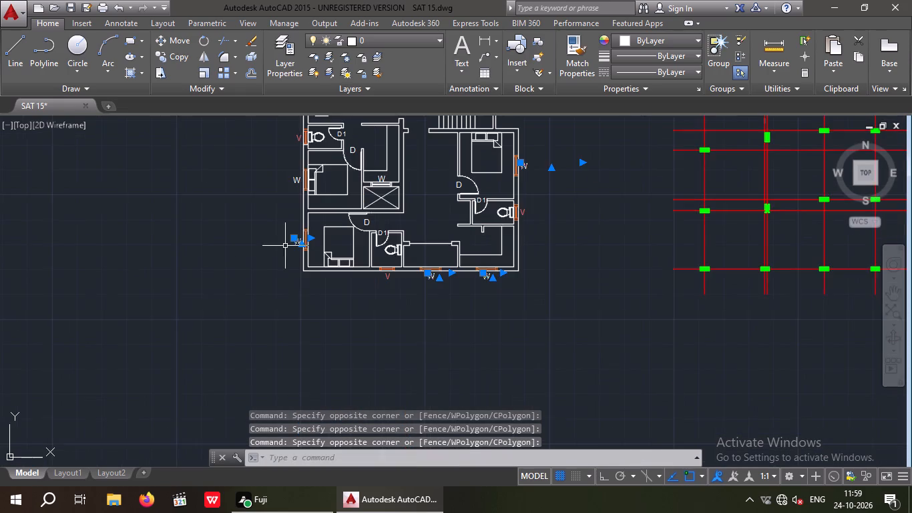
middle_drag(296, 299, 329, 347)
scroll(326, 231, up, 4)
drag(342, 254, 312, 229)
click(298, 161)
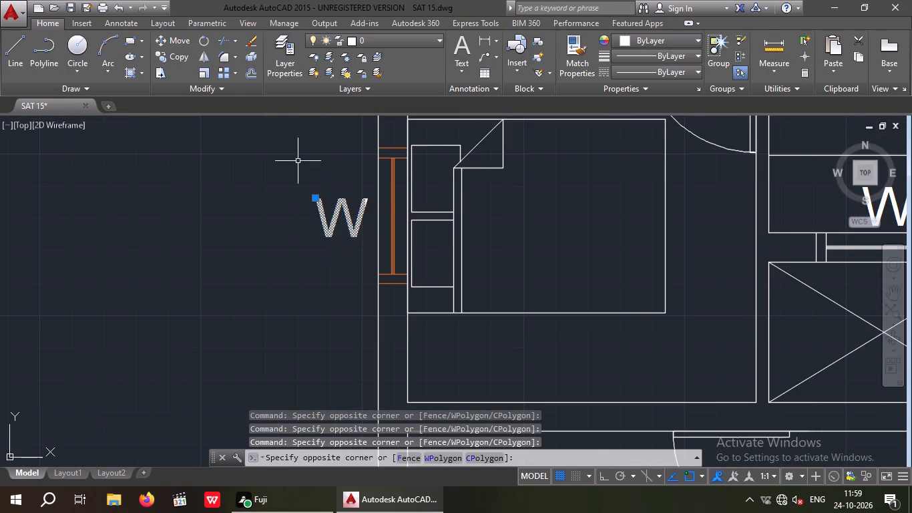
scroll(298, 187, down, 2)
middle_drag(304, 263, 333, 338)
middle_drag(312, 239, 369, 343)
scroll(362, 232, down, 1)
middle_drag(363, 267, 371, 332)
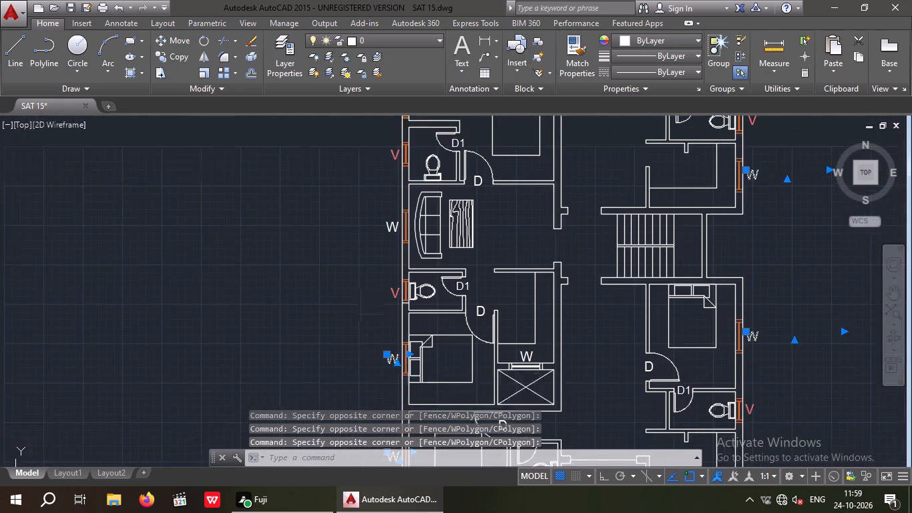
middle_drag(371, 332, 371, 348)
scroll(392, 281, up, 2)
drag(389, 293, 378, 275)
click(375, 211)
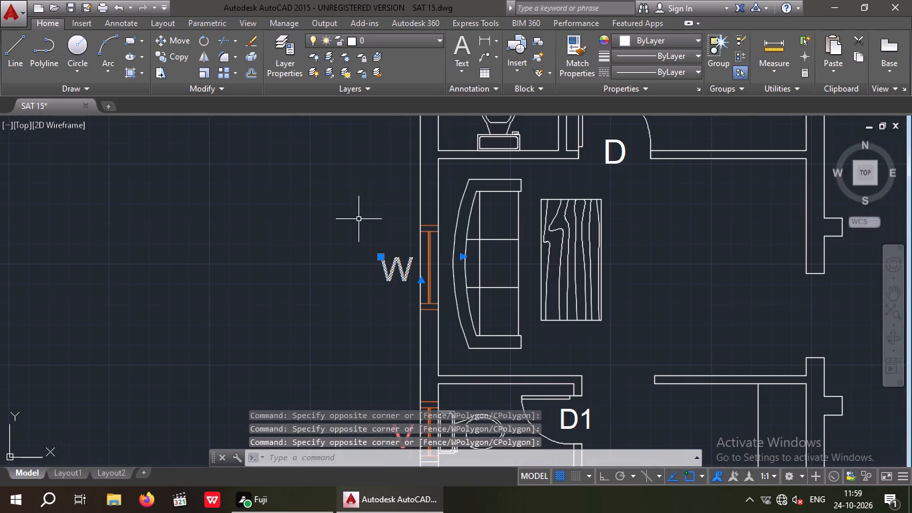
scroll(352, 224, down, 2)
middle_drag(350, 226, 378, 334)
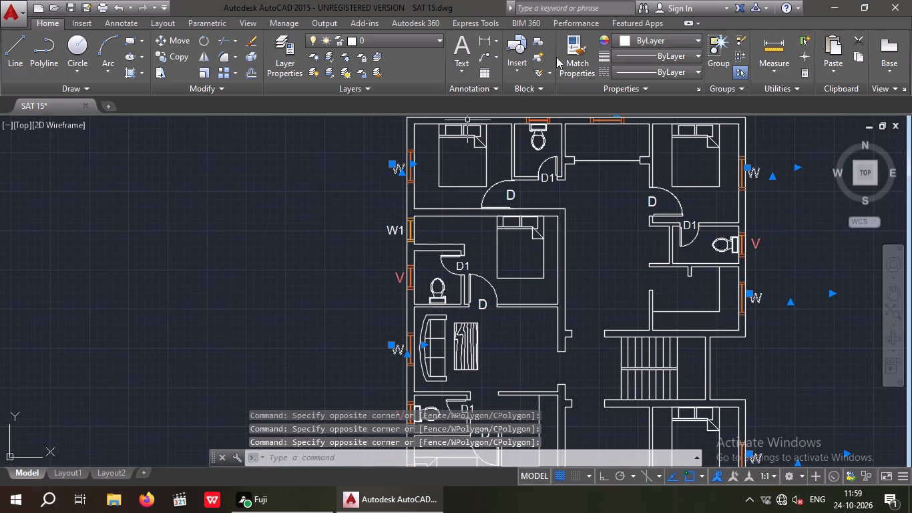
click(666, 44)
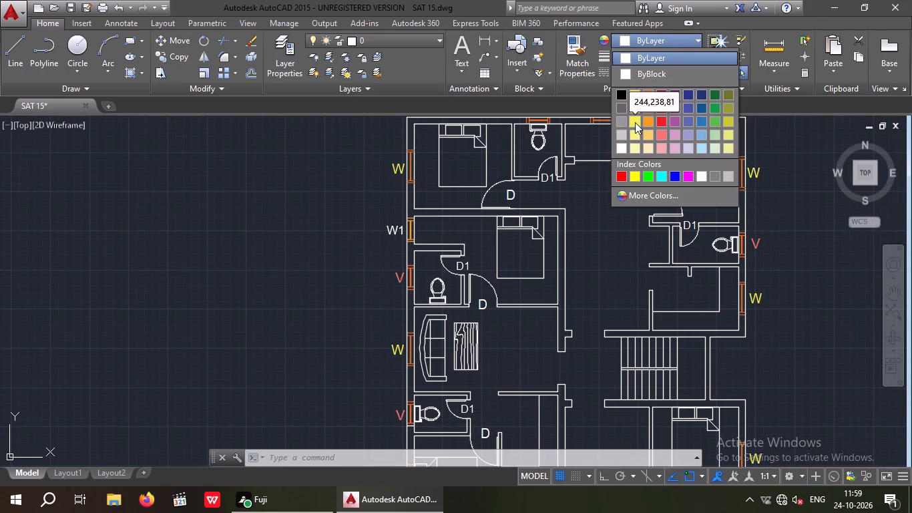
click(635, 122)
key(Escape)
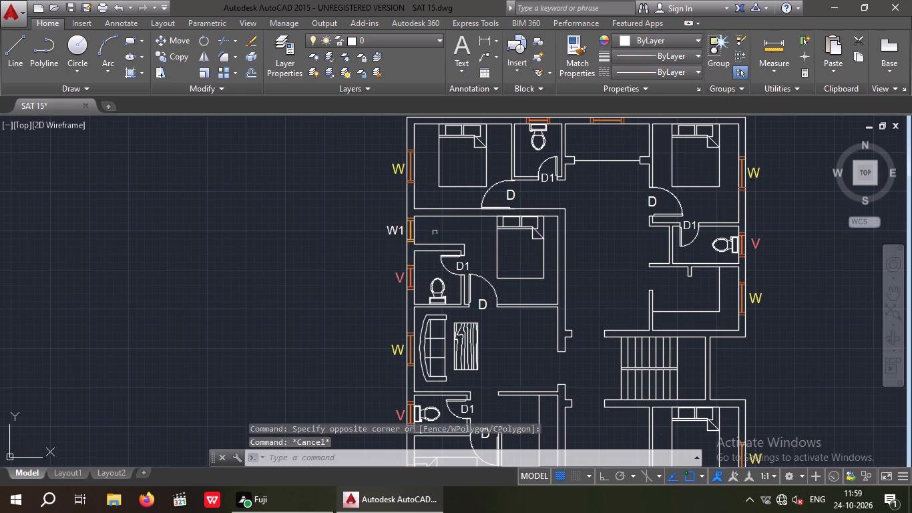
Set the object colour of the "W1" text label beside the west wall to 248,215,49.
scroll(398, 237, up, 3)
drag(396, 250, 366, 240)
click(297, 160)
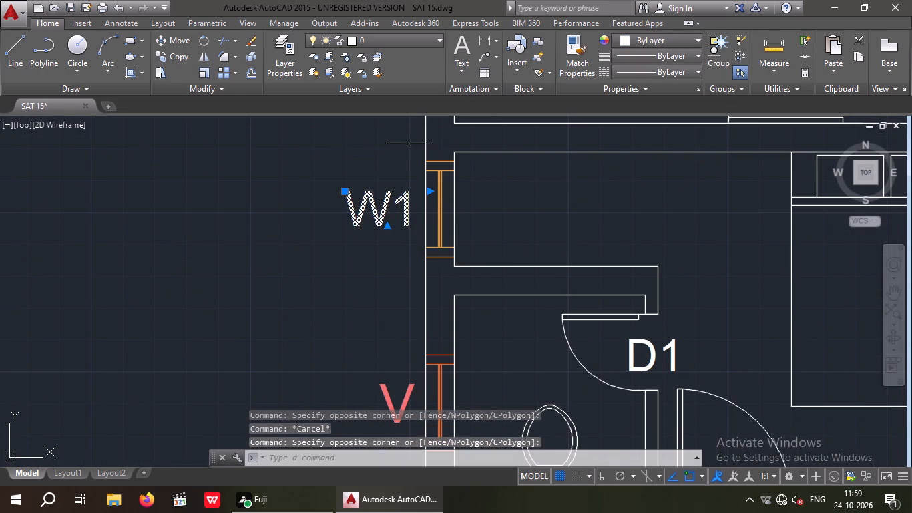
click(665, 39)
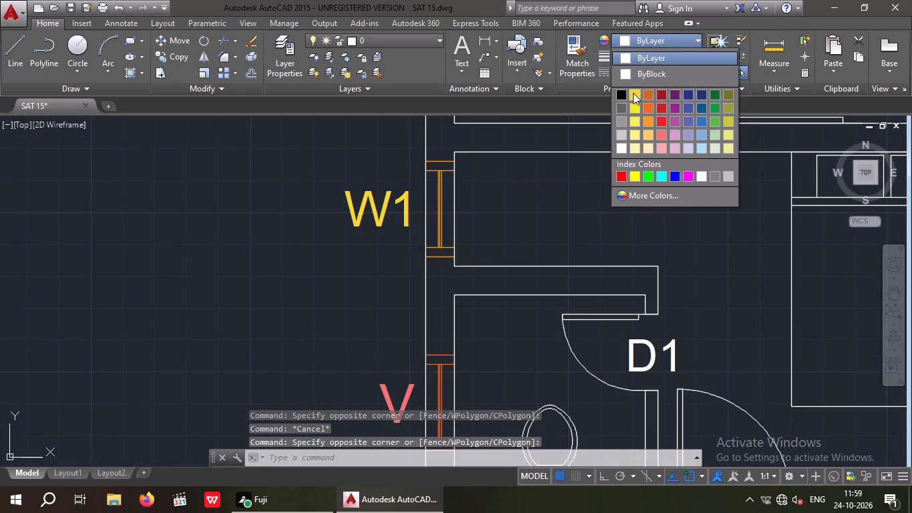
click(636, 92)
key(Escape)
scroll(451, 192, down, 5)
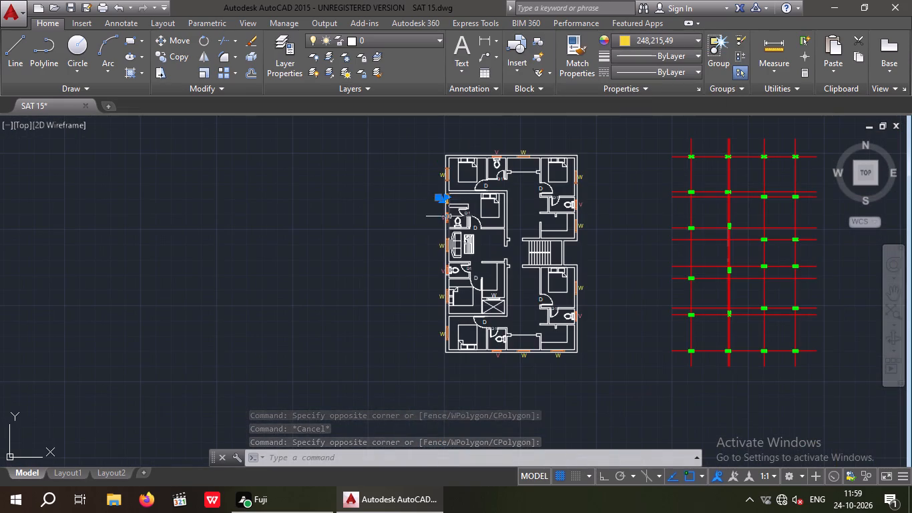
key(Escape)
Change the object colour of all the "V" text labels around the exterior walls to the index colour Magenta.
scroll(493, 152, up, 4)
drag(553, 124, 497, 155)
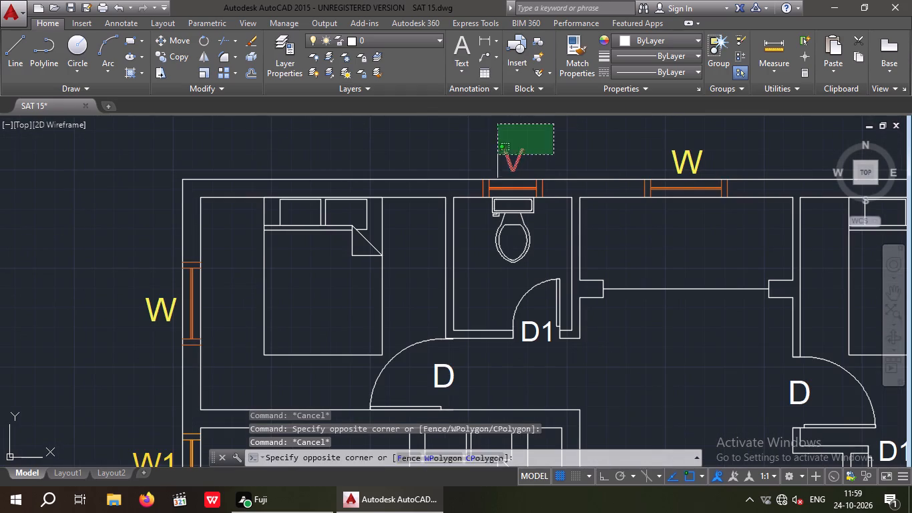
drag(497, 155, 485, 160)
click(479, 162)
scroll(493, 141, down, 1)
middle_drag(334, 286, 366, 137)
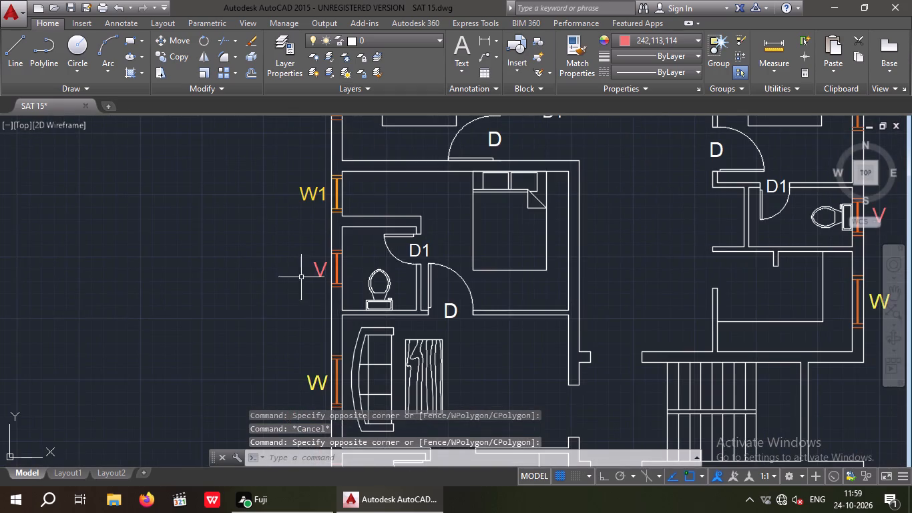
scroll(306, 275, up, 3)
drag(367, 306, 356, 292)
click(342, 208)
scroll(338, 198, down, 4)
scroll(339, 352, up, 3)
click(344, 327)
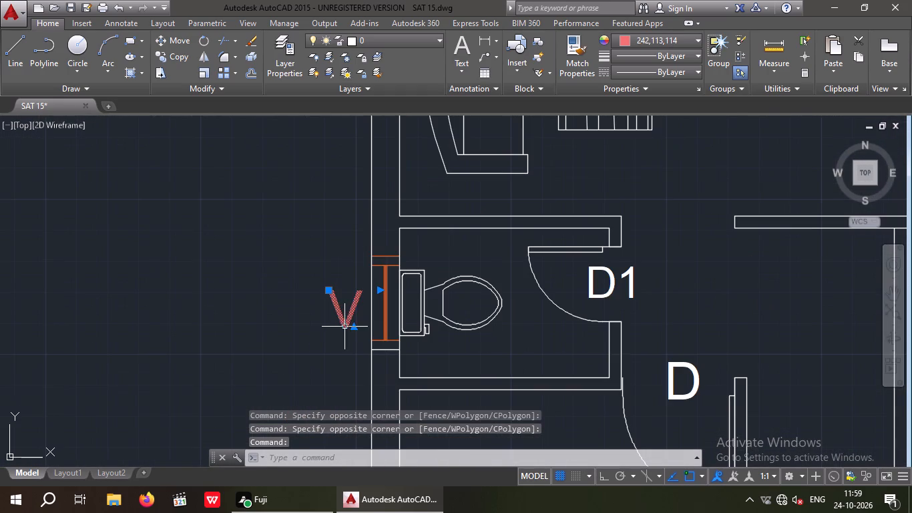
scroll(308, 244, down, 4)
scroll(398, 394, up, 4)
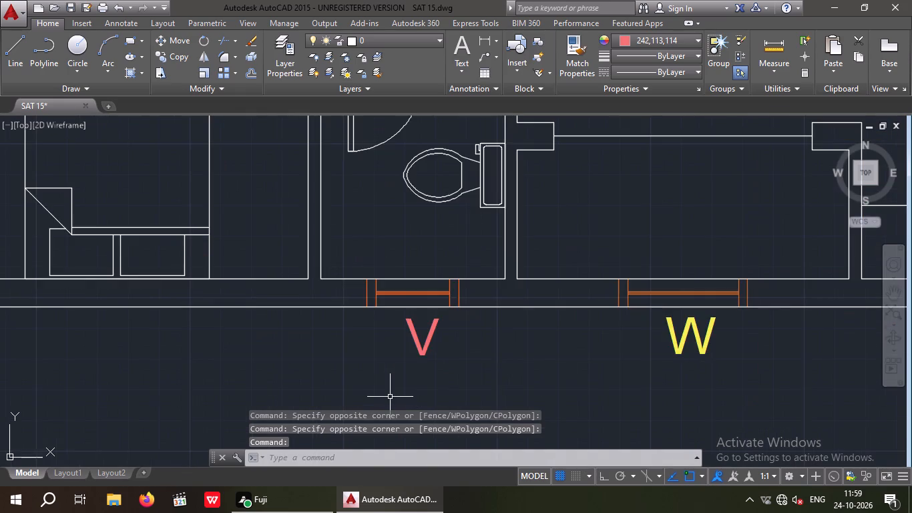
scroll(447, 338, up, 2)
drag(439, 311, 297, 344)
click(284, 364)
scroll(316, 318, down, 4)
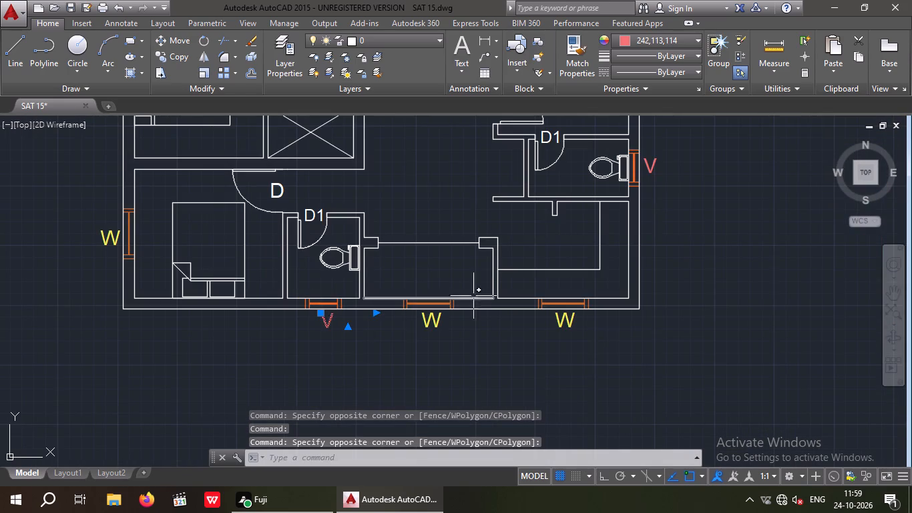
middle_drag(470, 302, 338, 387)
scroll(520, 246, up, 3)
drag(542, 309, 492, 269)
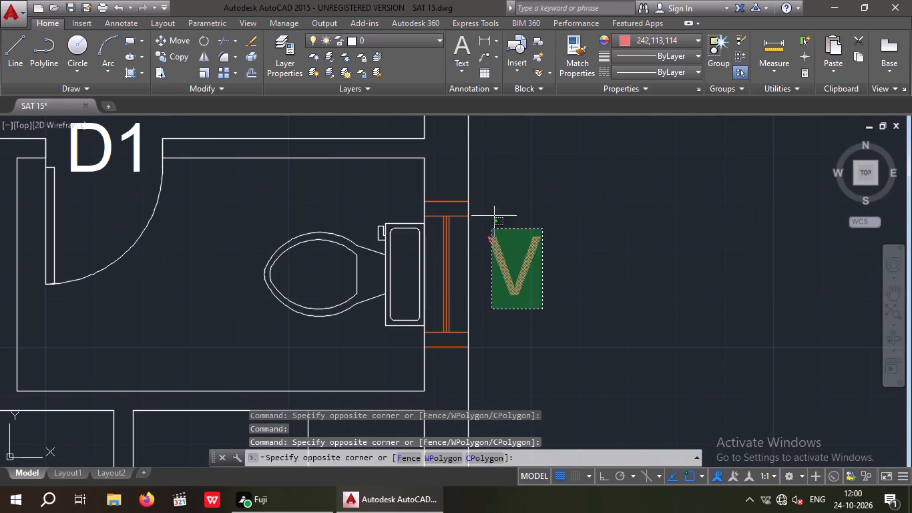
click(502, 197)
scroll(501, 198, down, 3)
middle_drag(537, 249, 509, 387)
scroll(572, 197, down, 1)
middle_drag(570, 227, 564, 345)
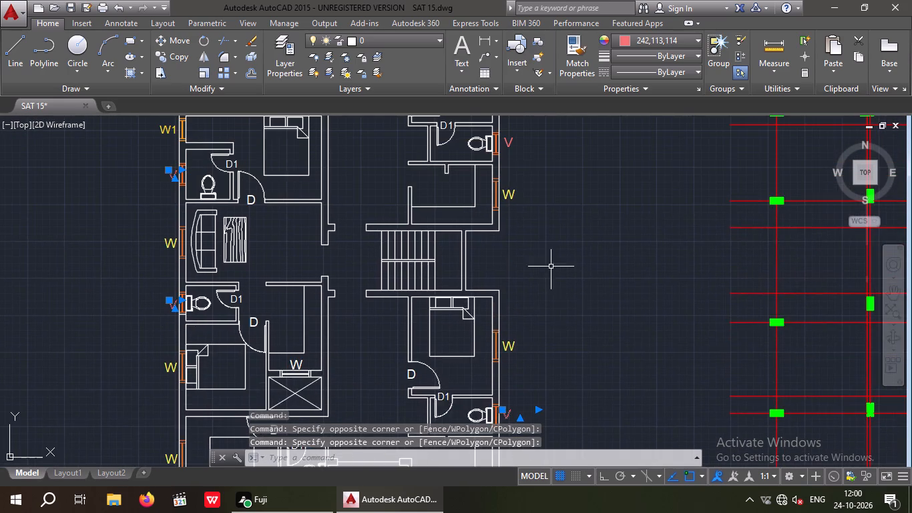
middle_drag(529, 198, 536, 268)
scroll(527, 201, up, 3)
drag(531, 283, 483, 264)
click(472, 217)
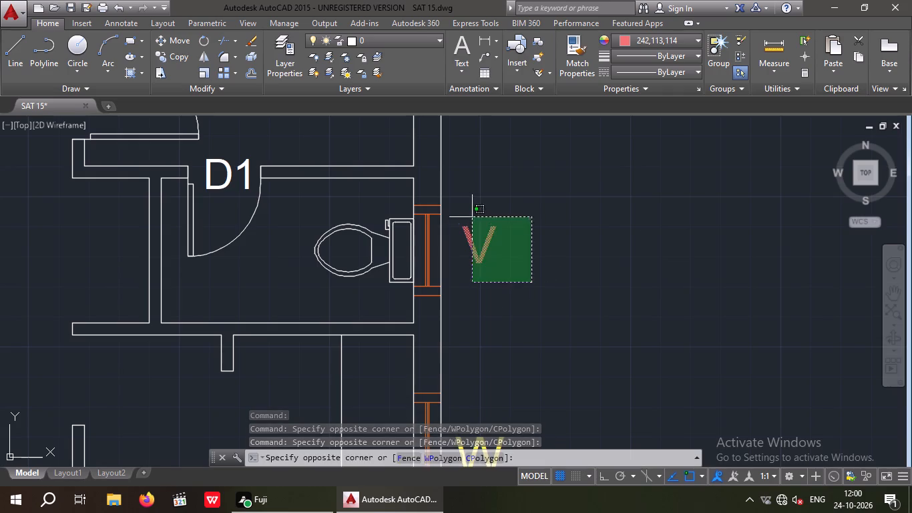
scroll(486, 204, down, 4)
middle_drag(553, 281, 542, 320)
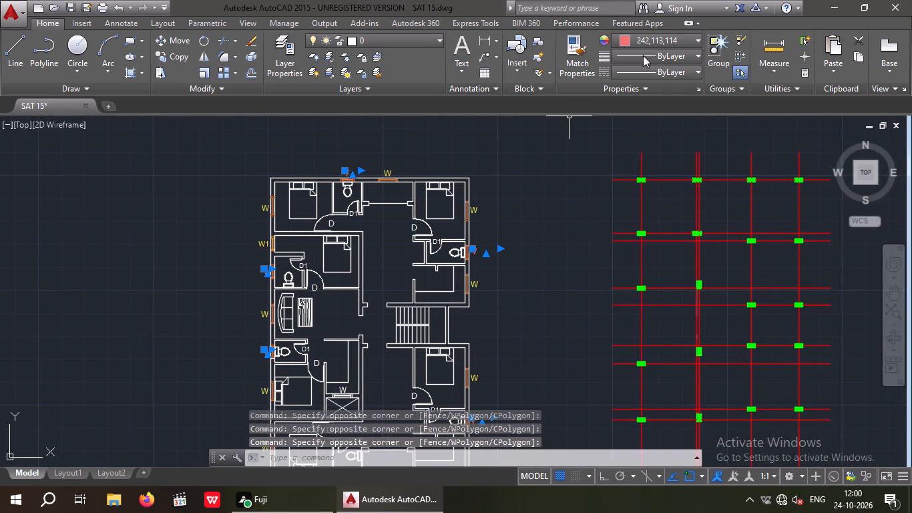
click(652, 39)
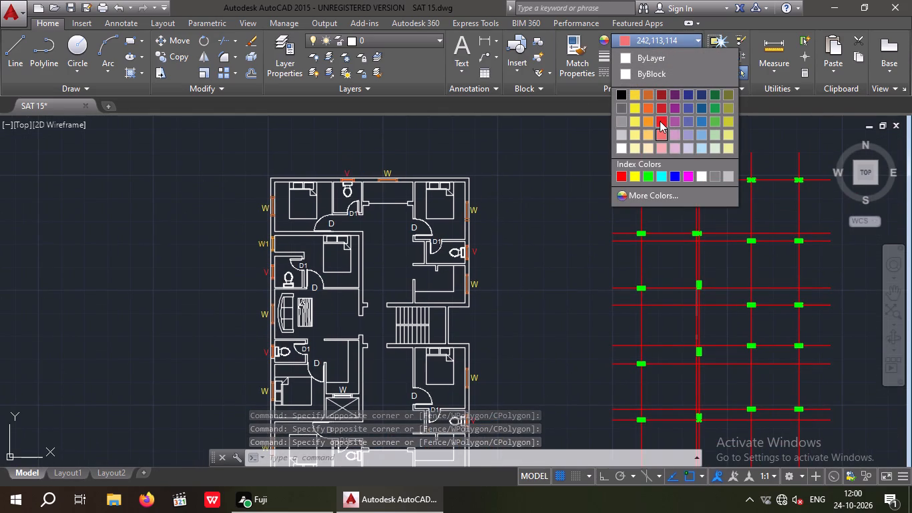
click(690, 175)
key(Escape)
Set the object colour of all six "D" door labels in the floor plan to the index colour Green.
middle_drag(557, 209, 551, 197)
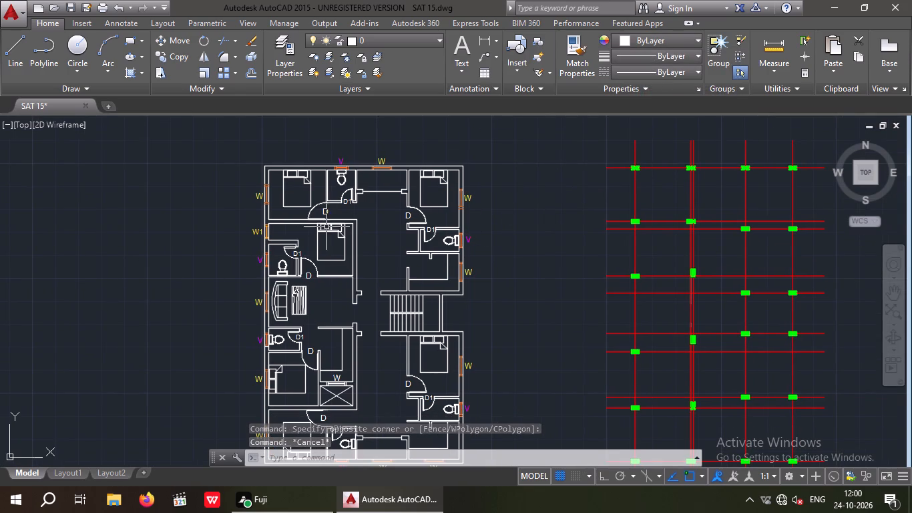
scroll(310, 216, up, 5)
drag(422, 236, 366, 188)
click(362, 172)
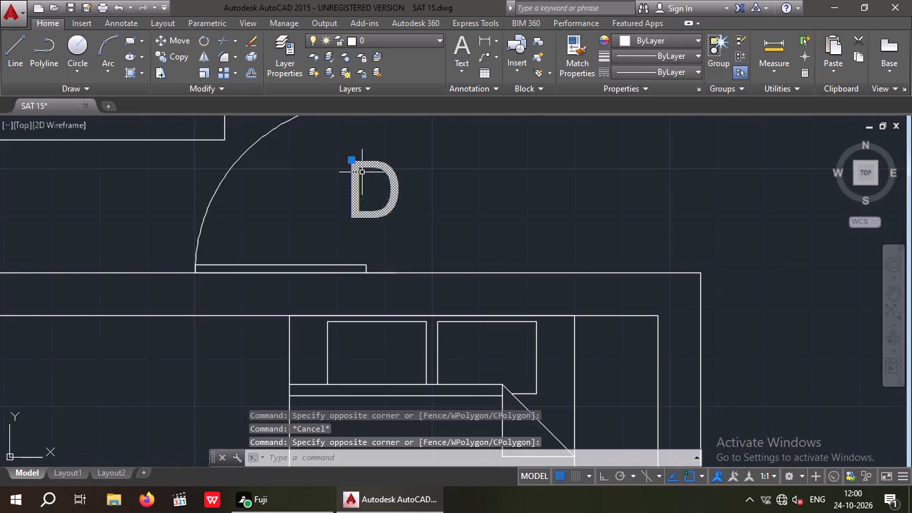
scroll(362, 172, down, 3)
drag(720, 210, 694, 208)
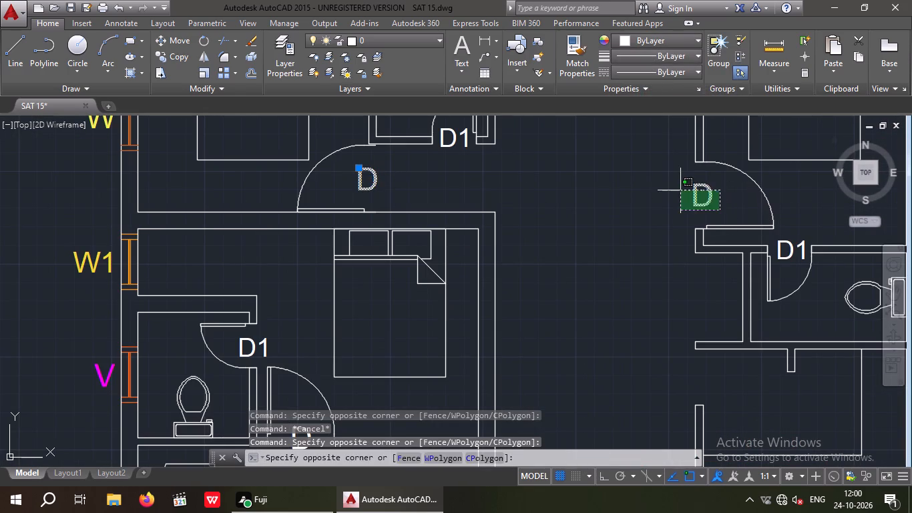
click(680, 190)
scroll(680, 190, down, 3)
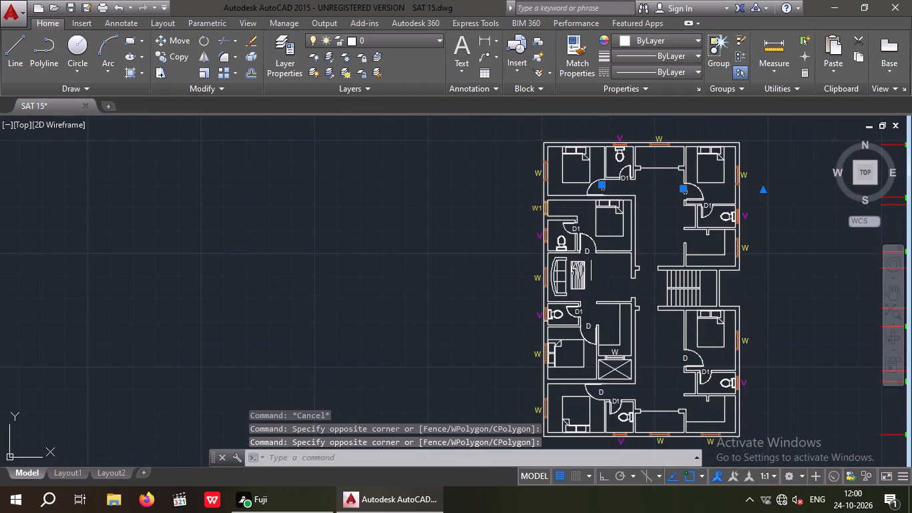
scroll(591, 252, up, 4)
drag(588, 279, 553, 242)
click(528, 202)
scroll(528, 202, down, 4)
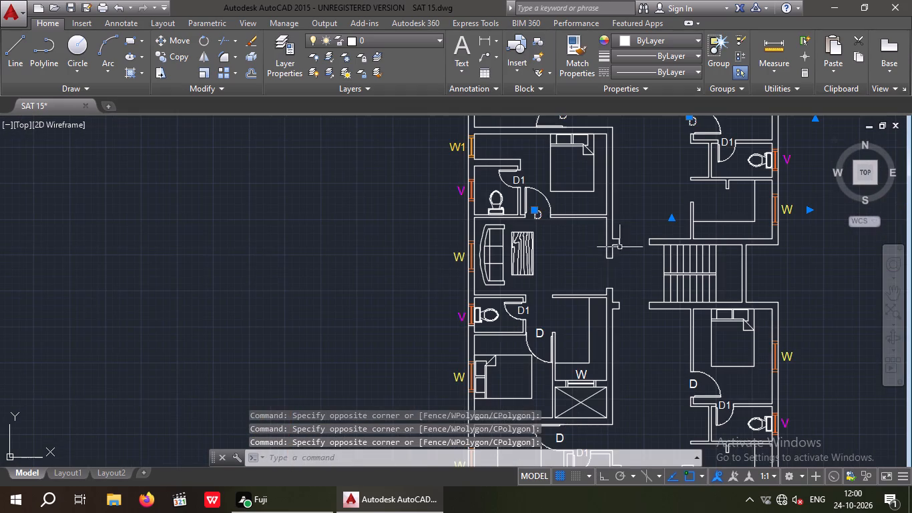
middle_drag(594, 251, 471, 240)
middle_drag(418, 321, 419, 309)
scroll(418, 320, up, 2)
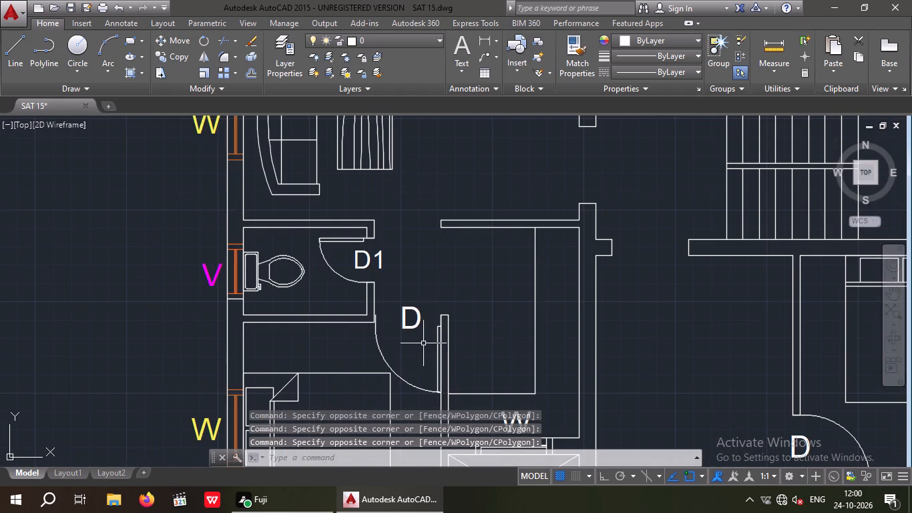
drag(421, 343, 407, 317)
click(403, 298)
scroll(403, 298, down, 3)
scroll(501, 341, up, 4)
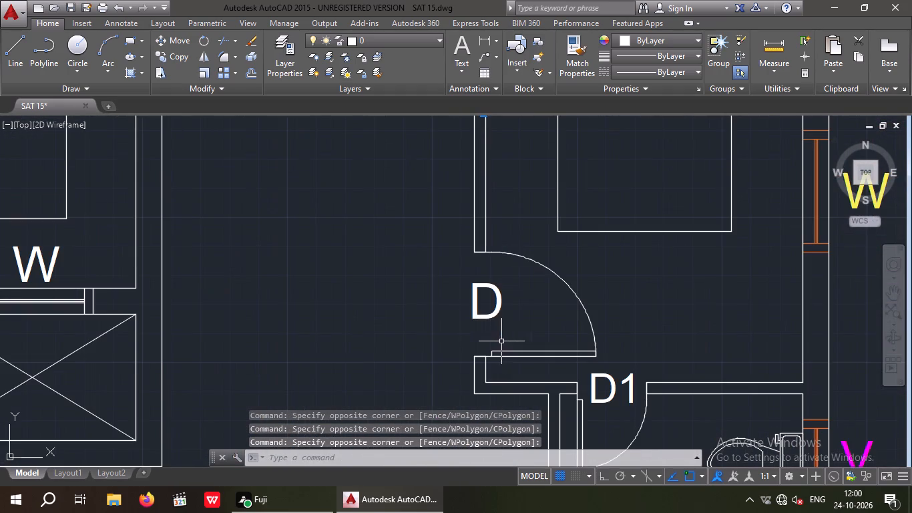
drag(509, 328, 493, 317)
click(456, 286)
scroll(462, 274, down, 5)
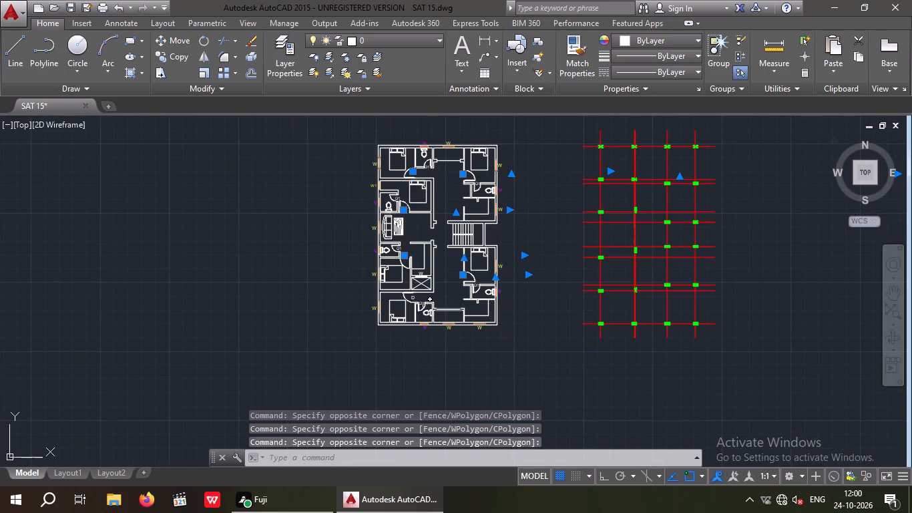
scroll(413, 289, up, 7)
drag(429, 378, 414, 355)
click(401, 323)
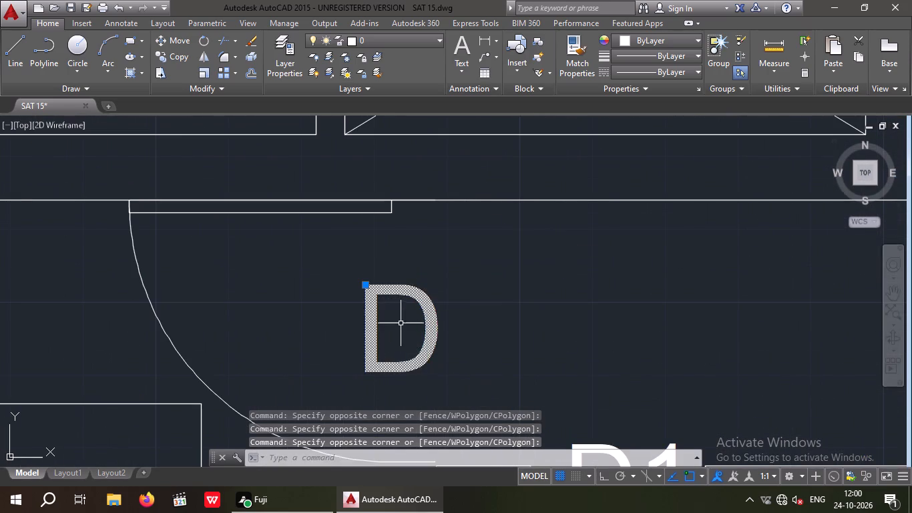
scroll(403, 286, down, 4)
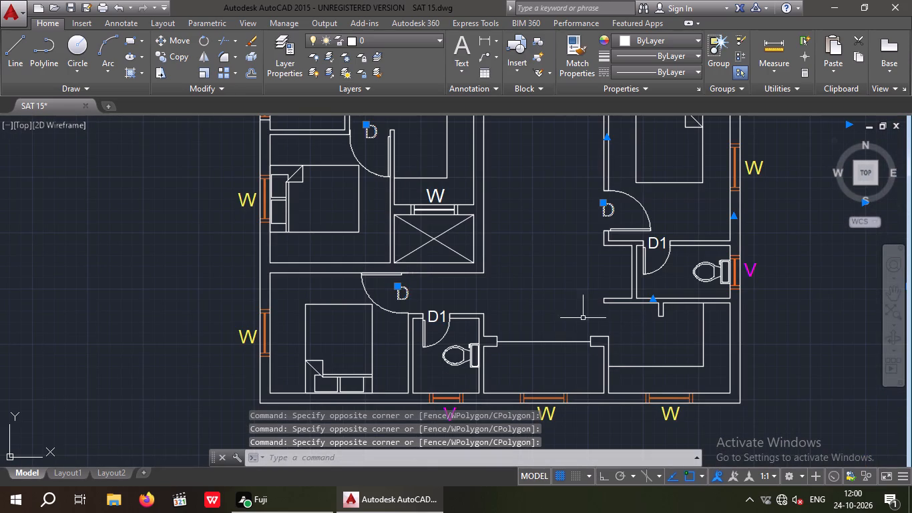
middle_drag(549, 307, 449, 362)
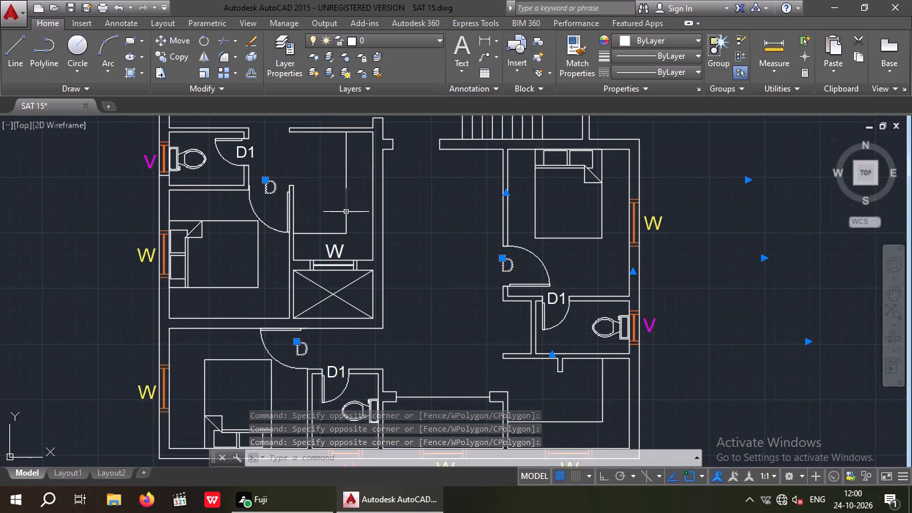
middle_drag(346, 234, 320, 393)
middle_click(320, 413)
middle_drag(342, 240, 330, 421)
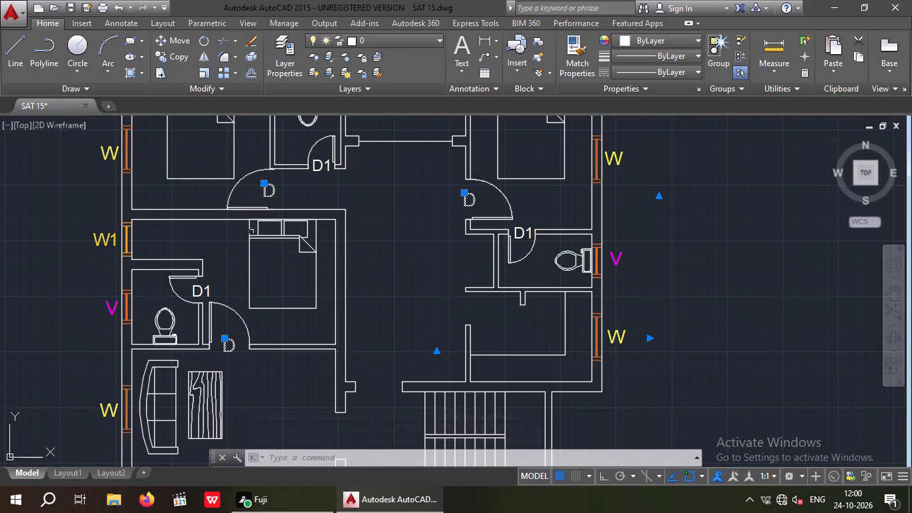
click(673, 42)
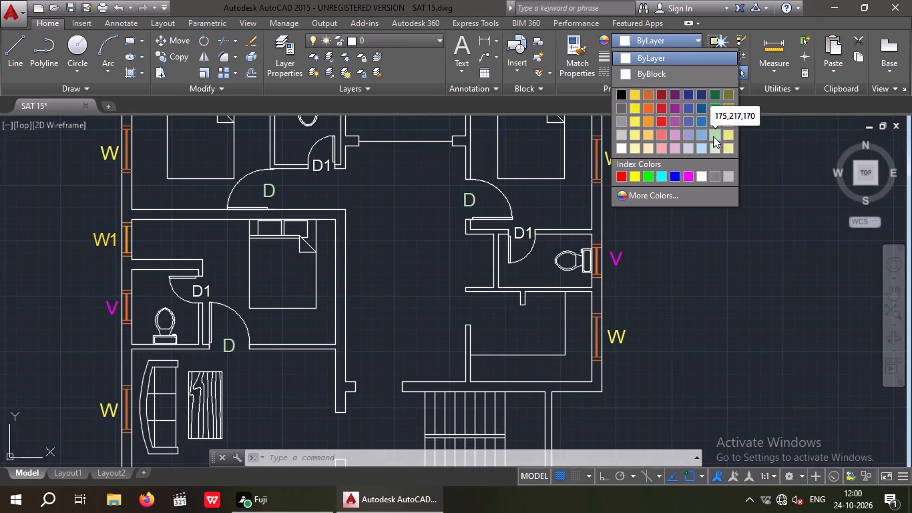
click(652, 174)
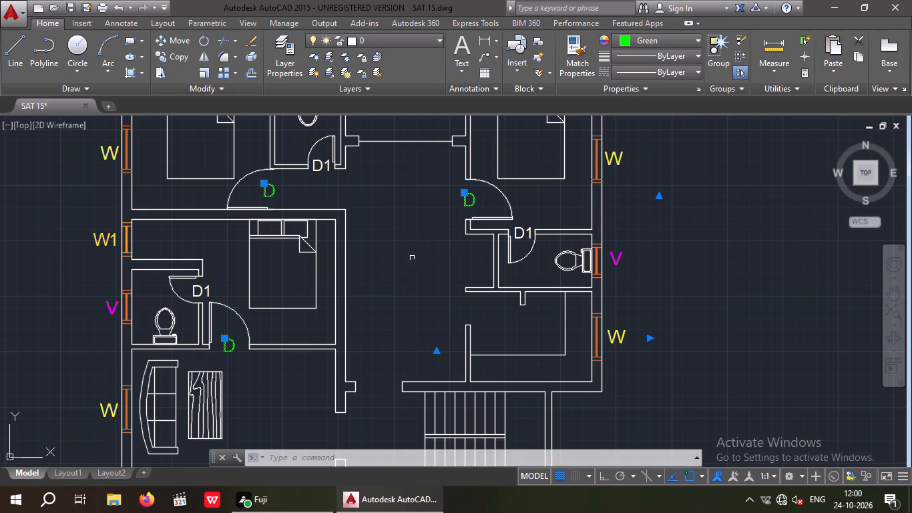
key(Escape)
key(Escape)
Set the object colour of all six "D1" bathroom door labels in the floor plan to the index colour Red.
scroll(326, 148, up, 3)
drag(329, 248, 304, 216)
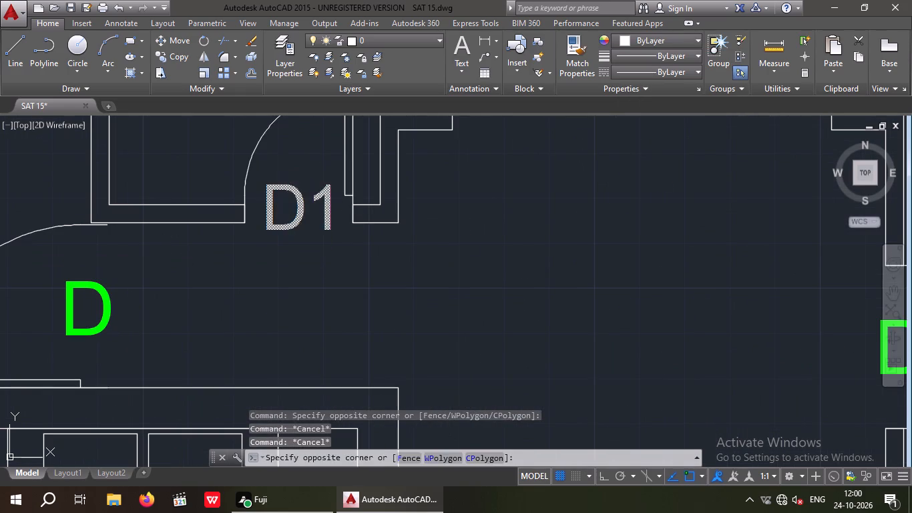
click(283, 182)
scroll(290, 170, down, 4)
scroll(415, 226, up, 3)
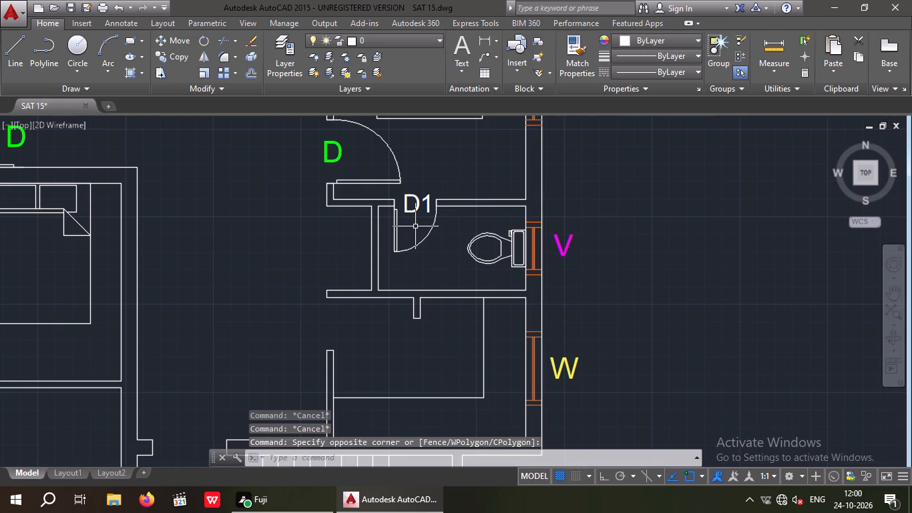
drag(415, 226, 411, 215)
click(410, 184)
scroll(410, 183, down, 3)
middle_drag(301, 281, 376, 210)
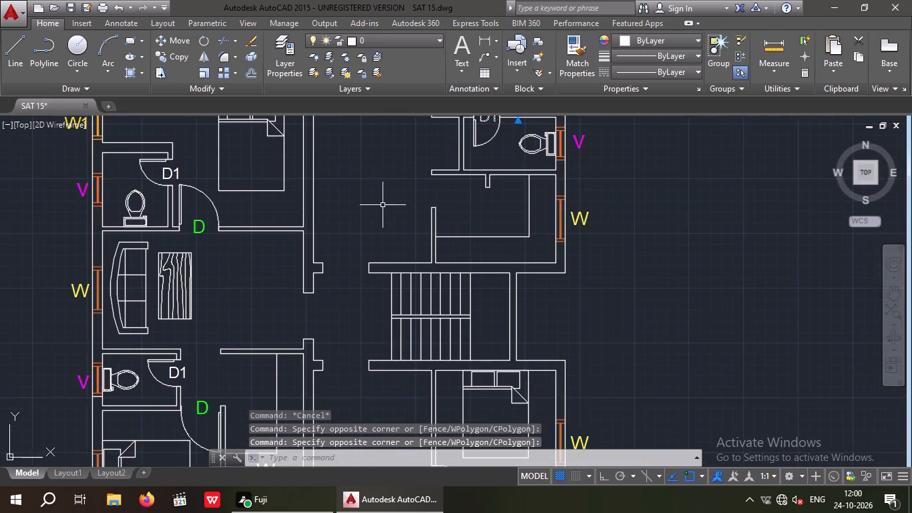
scroll(391, 201, down, 2)
scroll(298, 194, up, 7)
drag(361, 208, 346, 191)
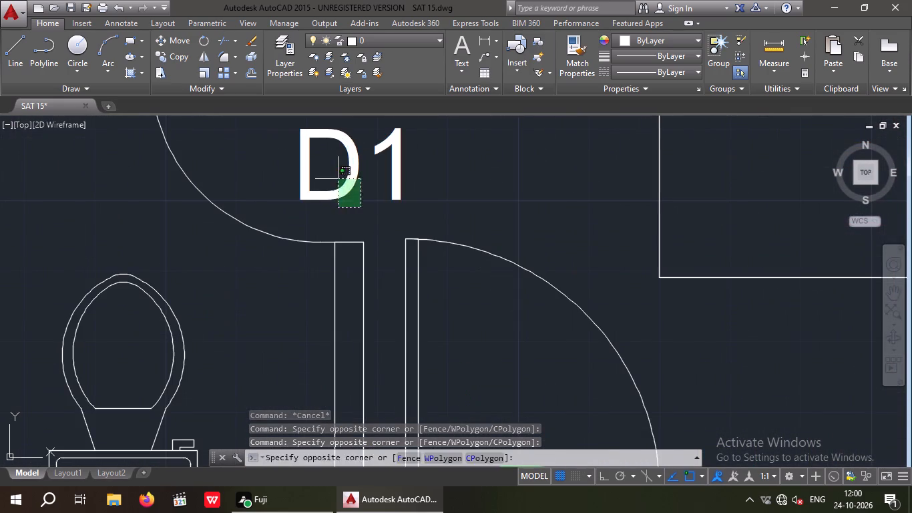
click(333, 172)
scroll(336, 164, down, 5)
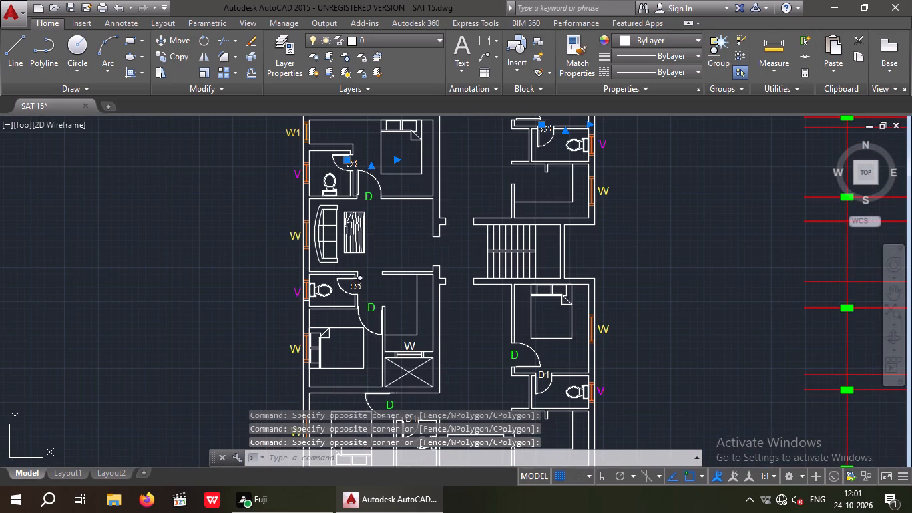
scroll(354, 286, up, 6)
drag(355, 298, 349, 294)
click(339, 273)
scroll(351, 222, down, 5)
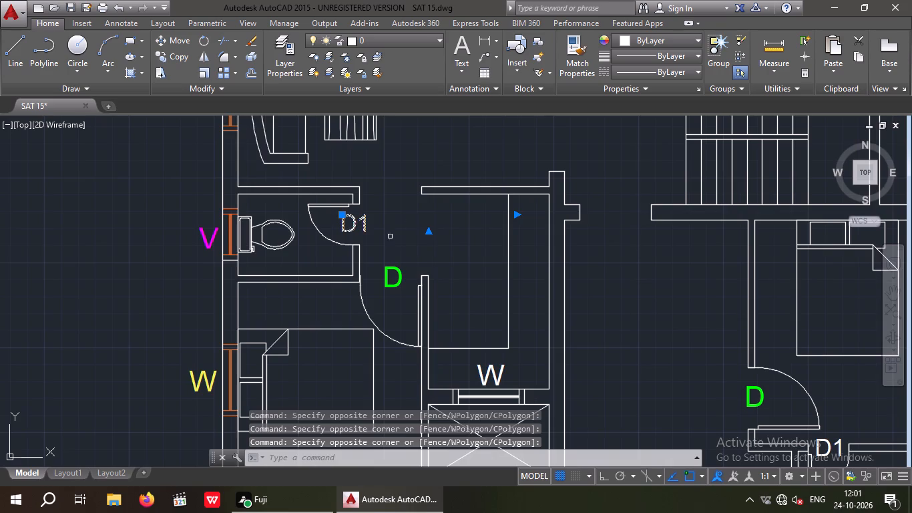
middle_drag(442, 259, 389, 208)
scroll(391, 188, down, 2)
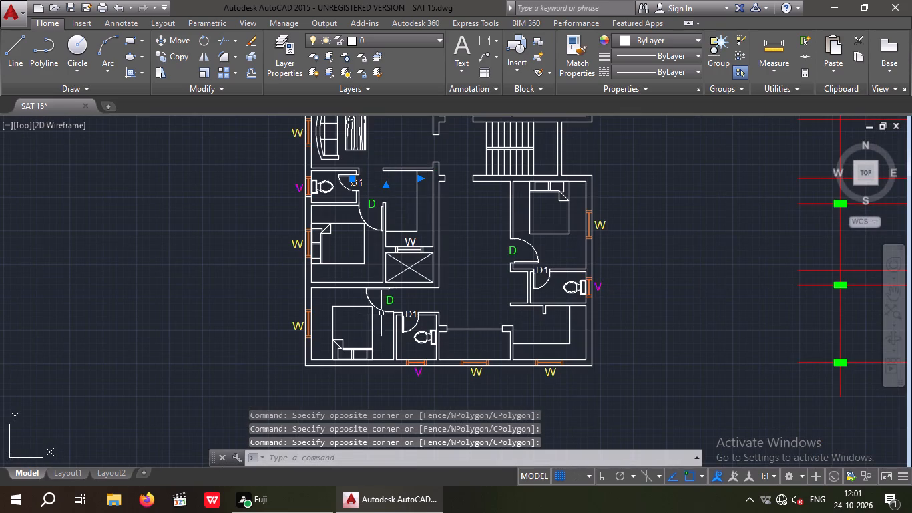
scroll(399, 315, up, 4)
scroll(478, 331, up, 2)
drag(477, 330, 435, 308)
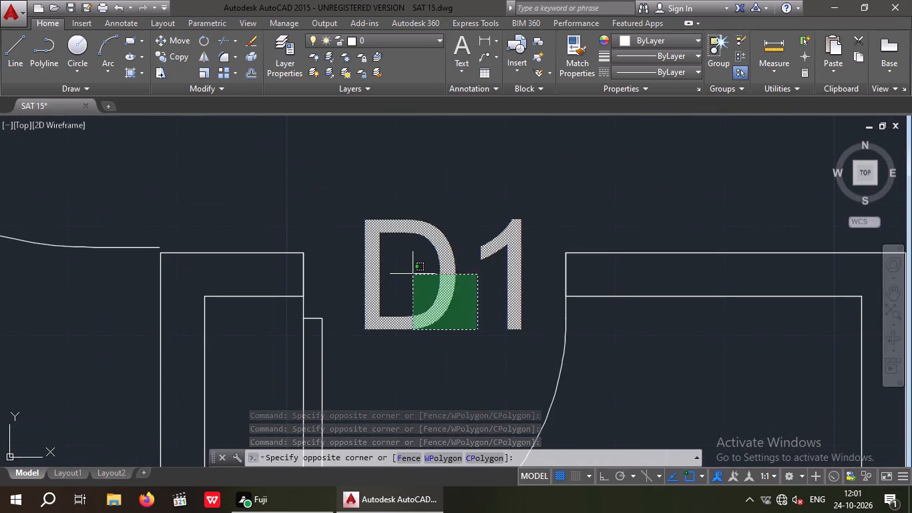
click(413, 272)
scroll(423, 236, down, 5)
scroll(632, 170, up, 2)
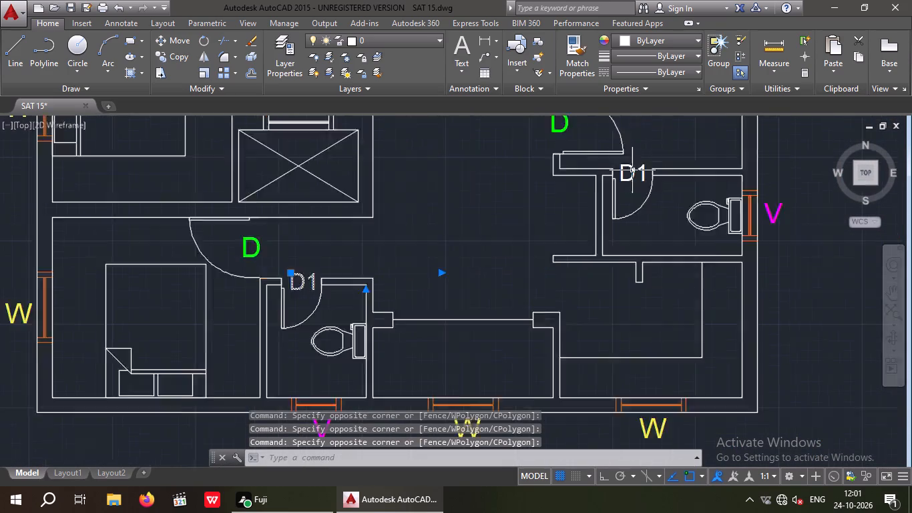
scroll(632, 170, up, 1)
drag(638, 207, 630, 202)
click(622, 168)
scroll(606, 184, down, 3)
middle_drag(511, 239, 503, 258)
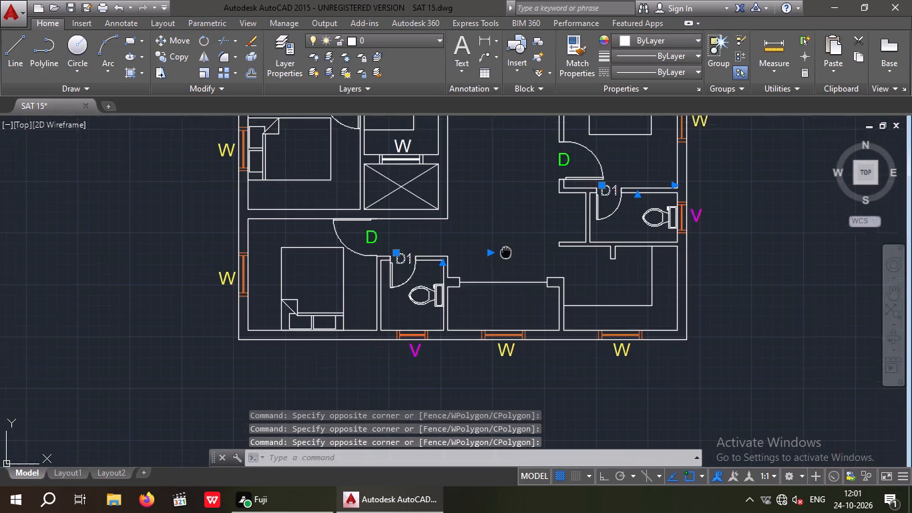
middle_drag(503, 258, 475, 327)
scroll(485, 303, down, 2)
middle_drag(454, 289, 427, 357)
scroll(427, 357, down, 1)
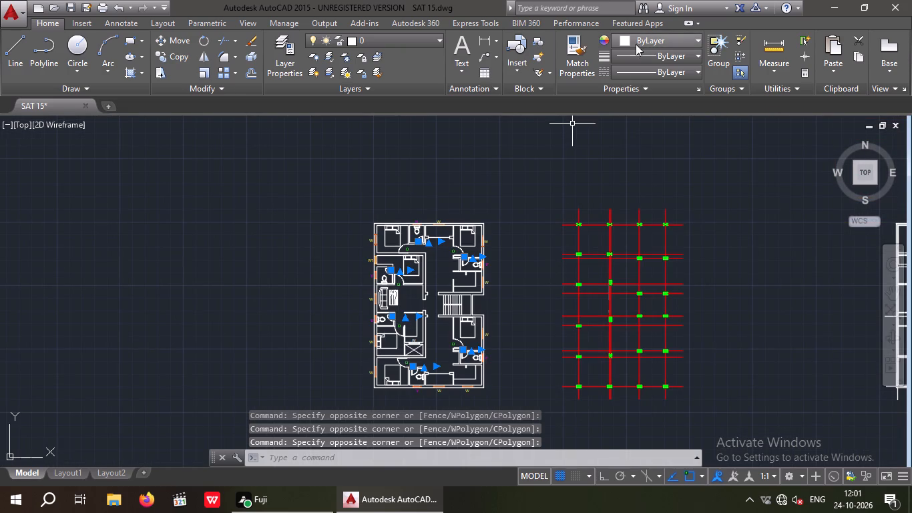
click(648, 41)
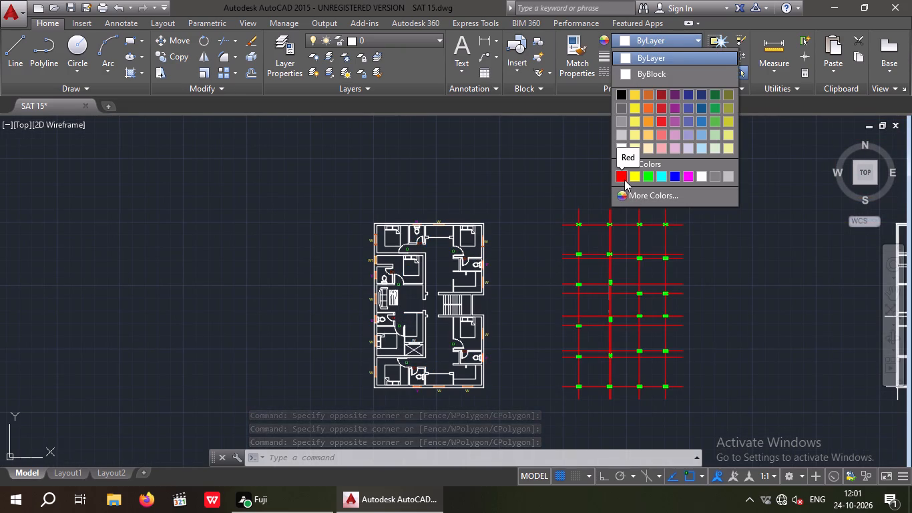
click(623, 178)
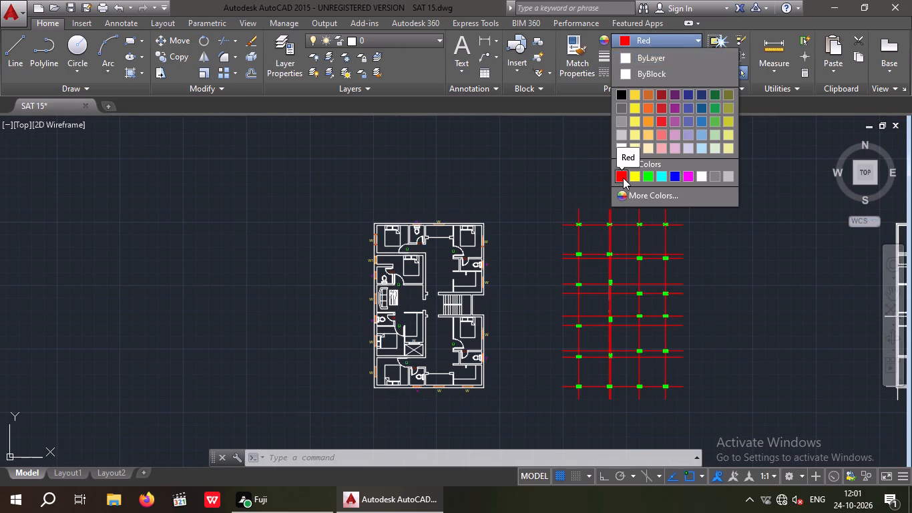
key(Escape)
Select the outer and inner wall lines meeting at the floor plan's northwest corner, around the first bedroom.
scroll(459, 236, up, 3)
middle_drag(459, 226, 445, 158)
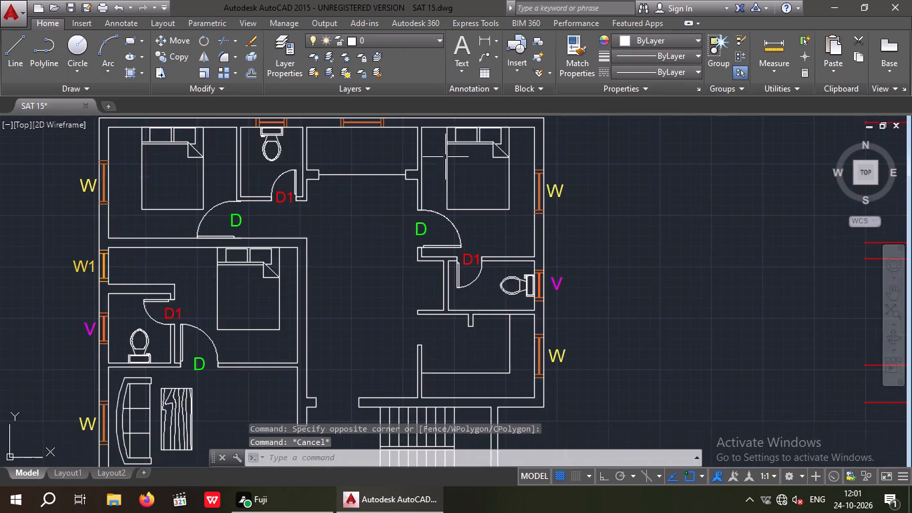
scroll(434, 176, down, 1)
middle_drag(427, 183, 395, 114)
middle_drag(385, 151, 391, 219)
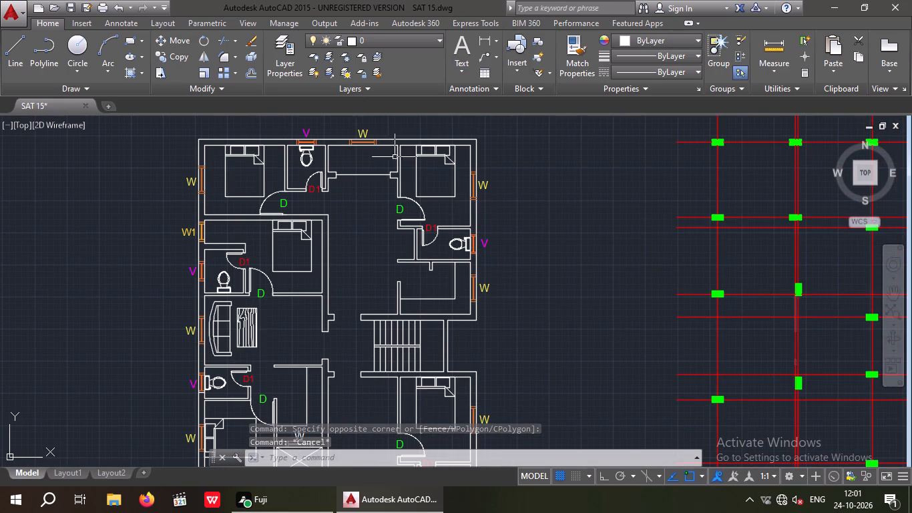
middle_drag(327, 255, 397, 252)
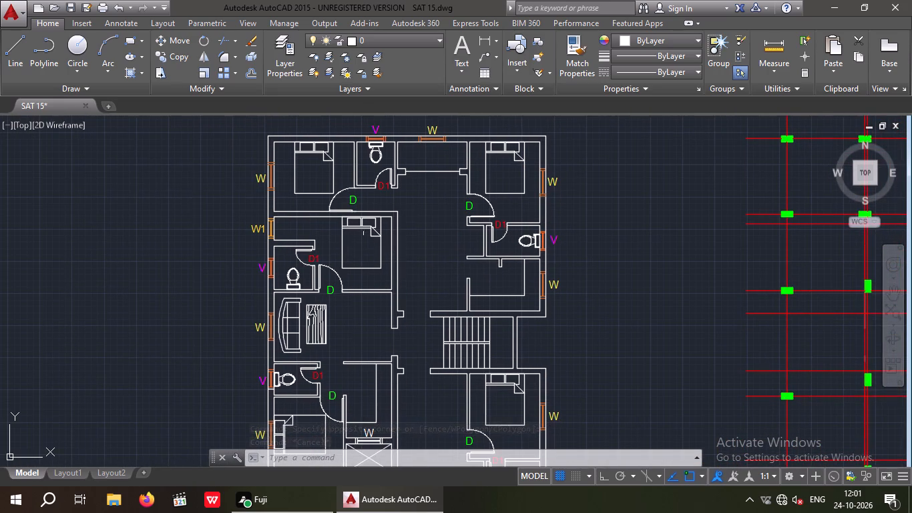
middle_drag(364, 245, 447, 255)
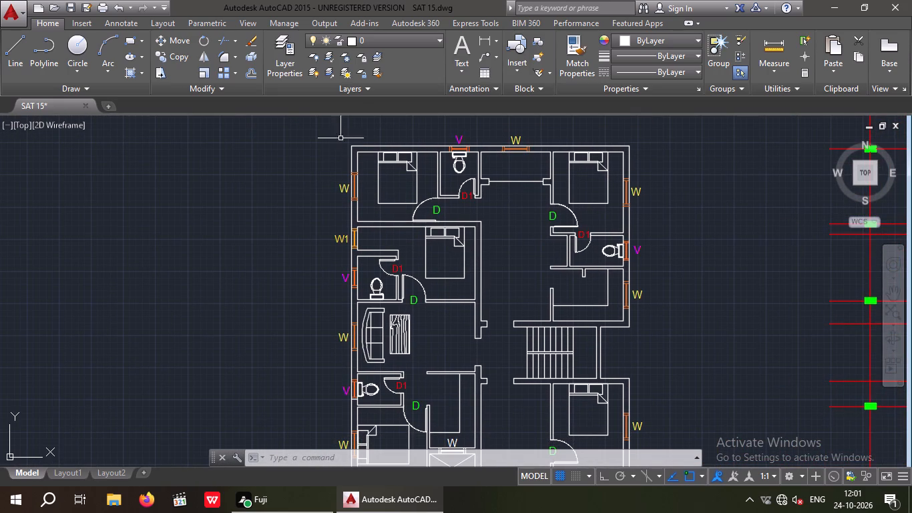
middle_drag(364, 156, 377, 214)
scroll(377, 216, up, 3)
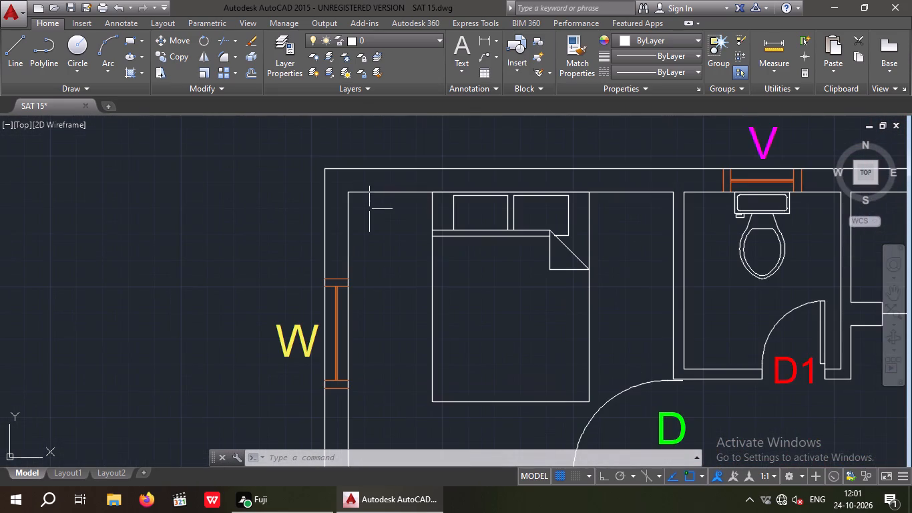
click(359, 215)
drag(372, 217, 351, 191)
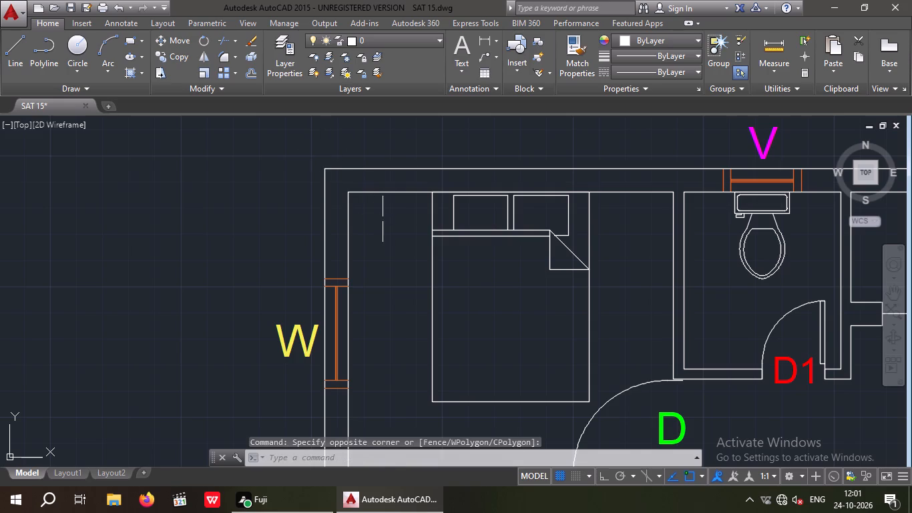
drag(381, 218, 368, 206)
click(302, 152)
Add the north toilet's inner north wall line and the lines of both its side partitions to the selection.
scroll(306, 147, down, 3)
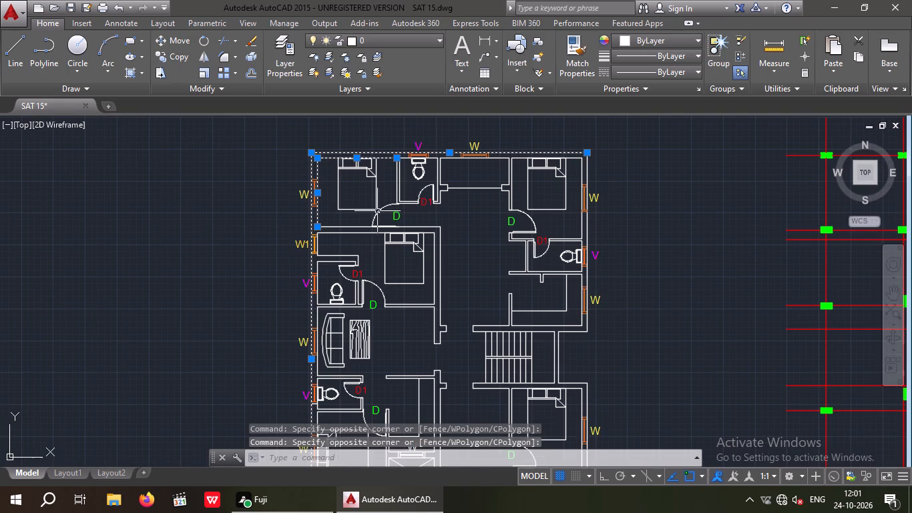
scroll(396, 160, up, 4)
middle_drag(410, 182, 410, 233)
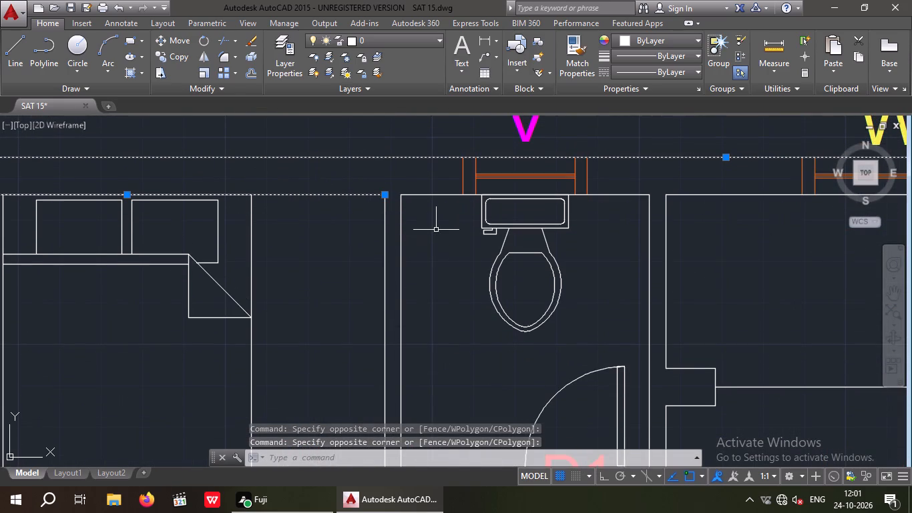
drag(437, 228, 423, 213)
click(411, 174)
drag(415, 222, 365, 274)
click(359, 277)
scroll(364, 231, down, 3)
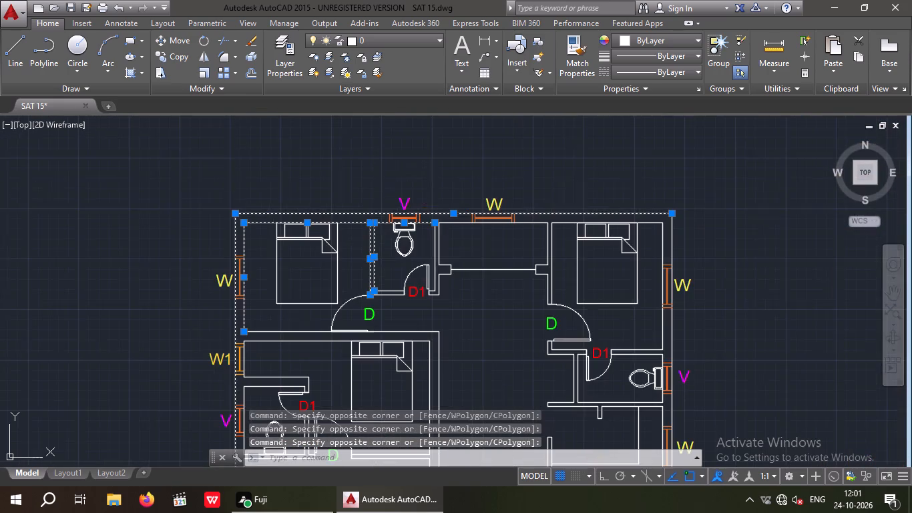
scroll(447, 228, up, 4)
drag(440, 250, 417, 230)
click(389, 171)
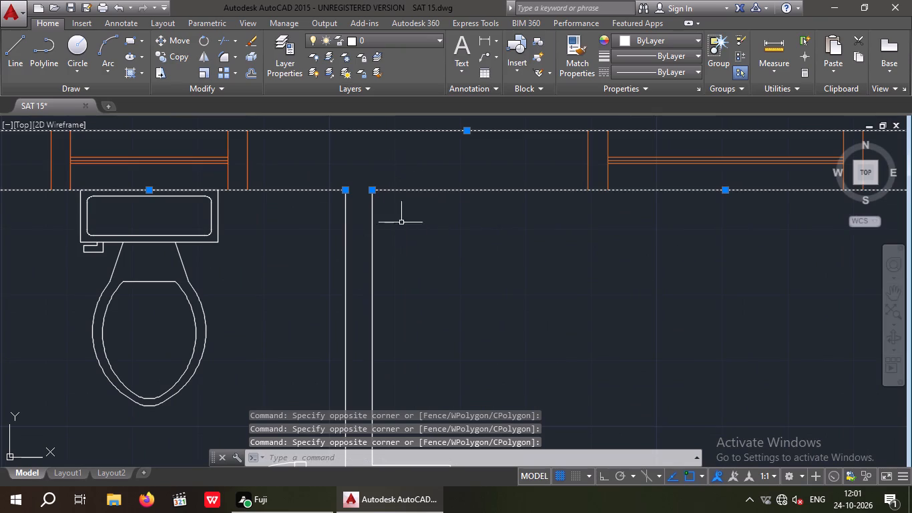
drag(409, 212, 333, 271)
click(321, 279)
Add the north toilet's south wall lines on both sides of its D1 door to the selection.
scroll(350, 210, down, 4)
scroll(298, 279, up, 5)
drag(296, 291, 292, 282)
click(240, 184)
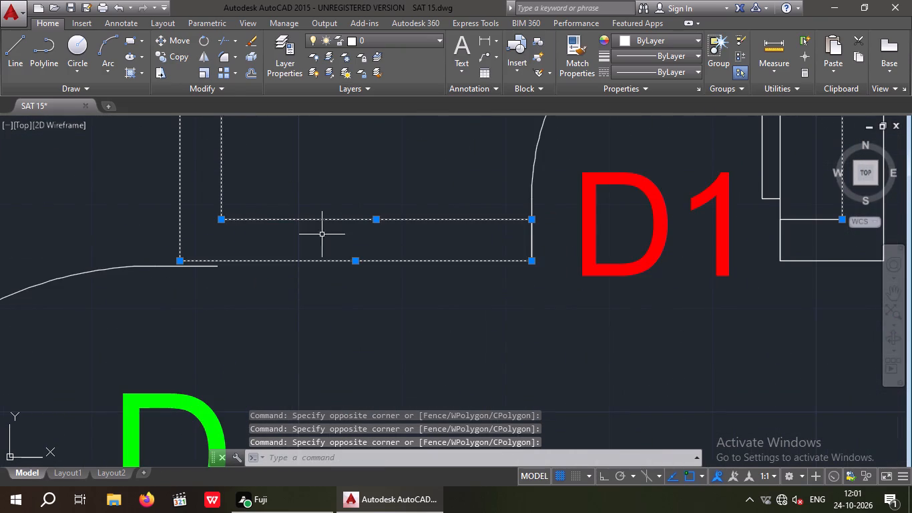
scroll(519, 258, up, 2)
scroll(509, 262, down, 4)
scroll(640, 276, up, 2)
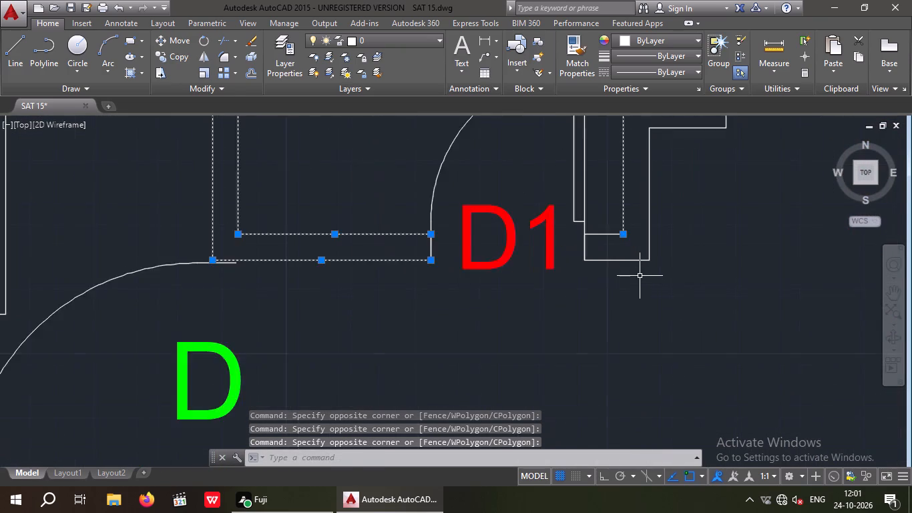
drag(635, 278, 624, 267)
click(586, 198)
Add the short wall stub east of the north toilet and the line crossing the adjoining recess to the selection.
scroll(622, 236, down, 3)
scroll(649, 212, up, 3)
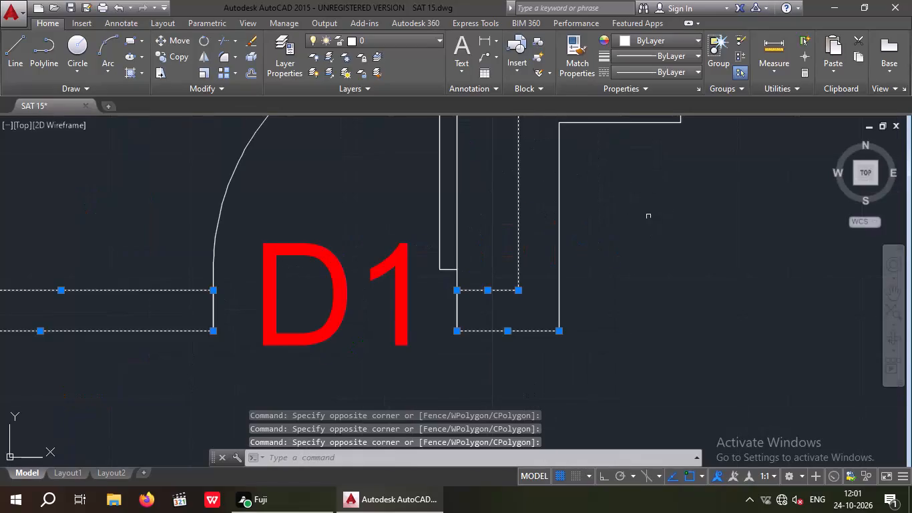
middle_drag(642, 224, 528, 317)
drag(545, 311, 514, 297)
click(429, 187)
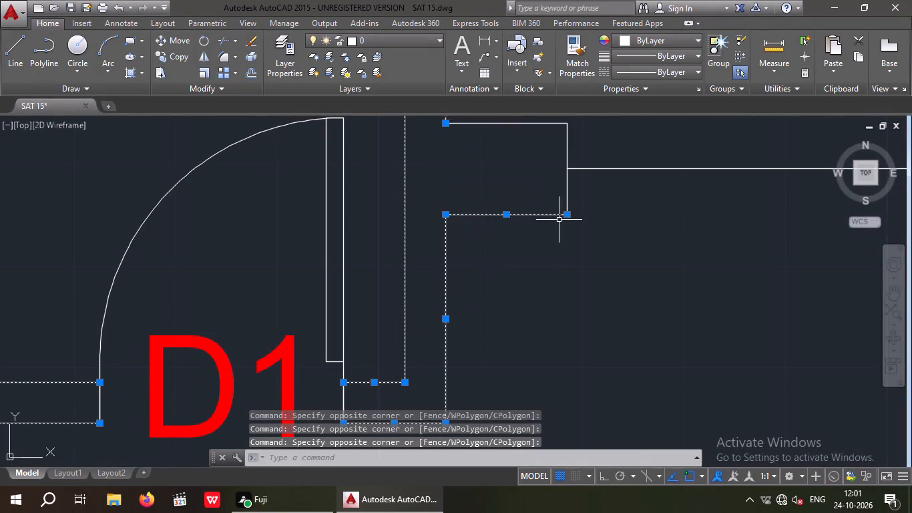
scroll(560, 218, down, 2)
middle_drag(543, 251, 515, 321)
drag(569, 313, 546, 285)
click(501, 212)
Add the partition lines between the recess and the northeast bedroom, including the small stub, to the selection.
scroll(501, 212, down, 3)
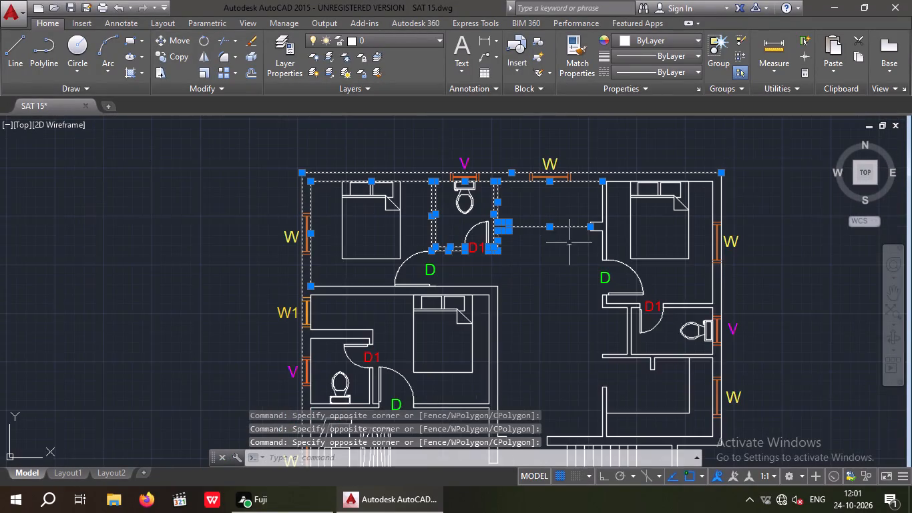
middle_drag(535, 267, 491, 313)
scroll(573, 234, up, 4)
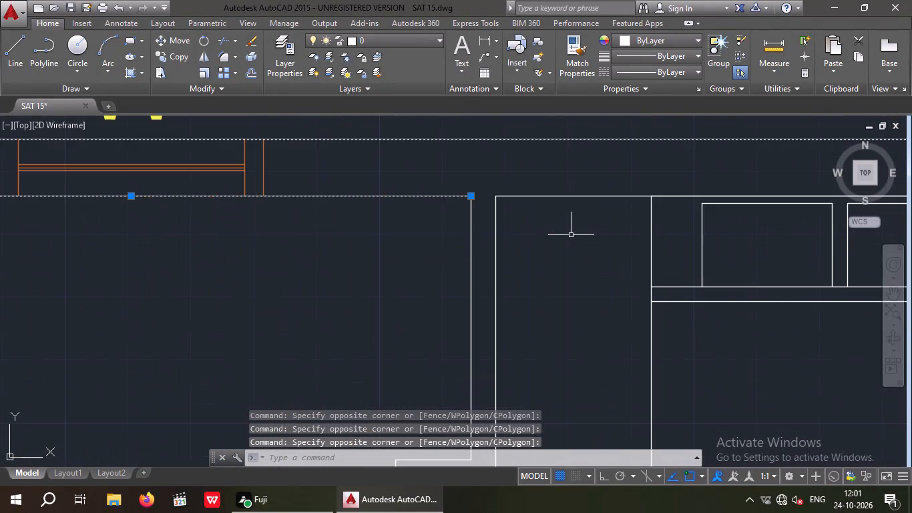
drag(551, 248, 541, 245)
click(490, 170)
drag(515, 228, 443, 277)
drag(413, 295, 420, 289)
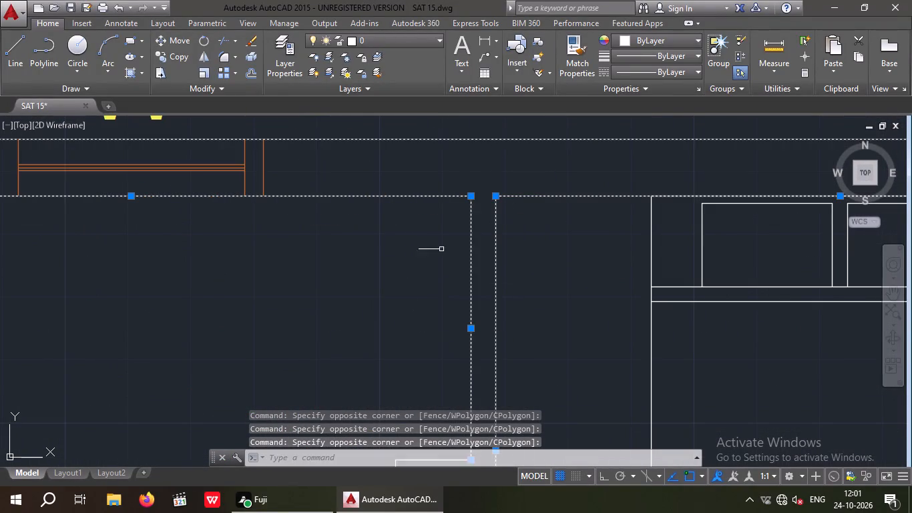
scroll(448, 228, down, 4)
scroll(451, 276, up, 4)
click(421, 277)
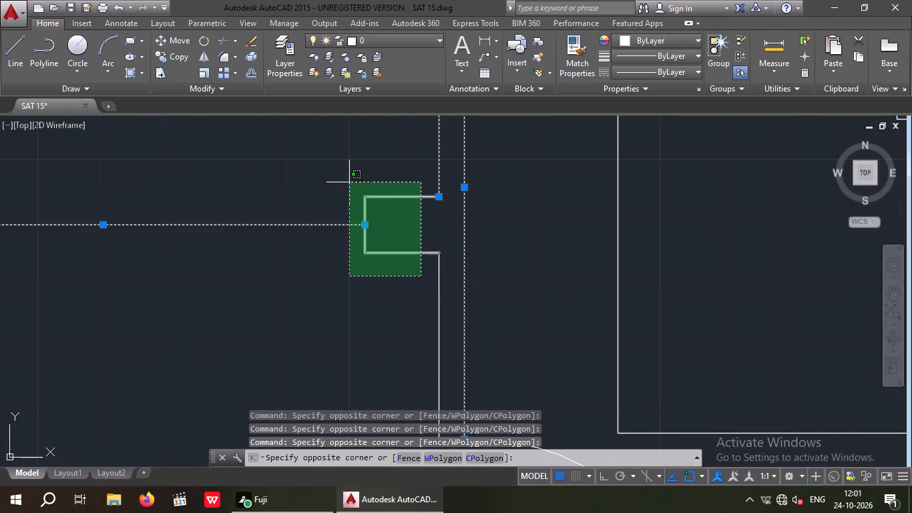
click(348, 180)
scroll(348, 180, down, 2)
scroll(367, 228, up, 3)
drag(487, 219, 423, 263)
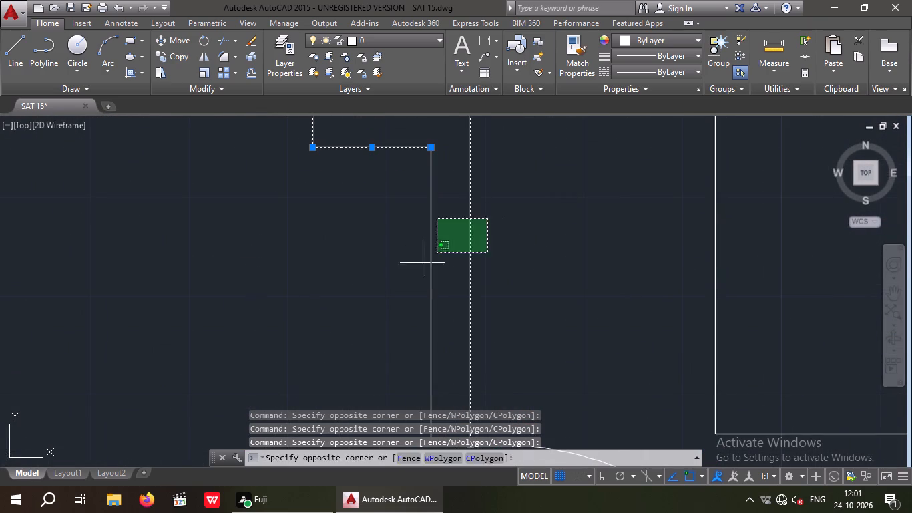
drag(423, 263, 386, 288)
click(386, 288)
Add the inner and outer east wall lines beside the northeast bedroom to the selection.
scroll(383, 202, down, 3)
middle_click(361, 226)
scroll(381, 235, down, 1)
middle_drag(369, 245, 278, 350)
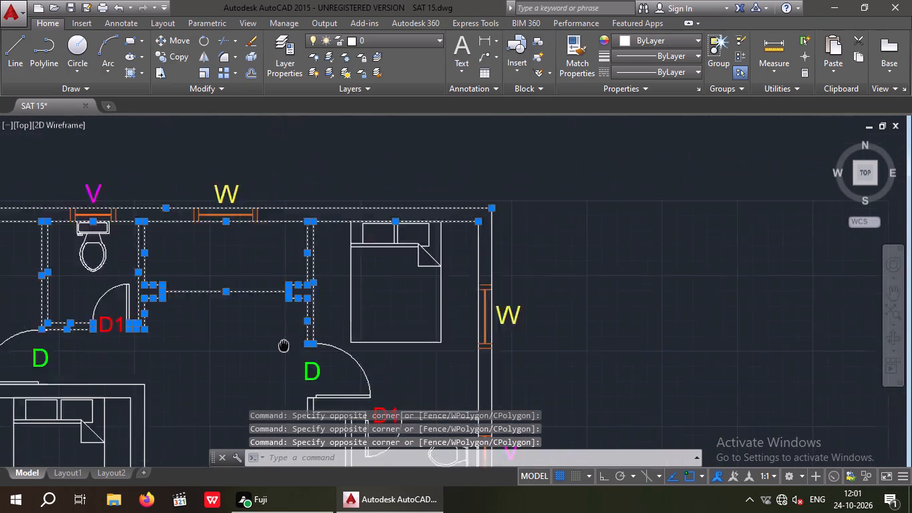
middle_drag(278, 350, 262, 361)
scroll(461, 250, up, 2)
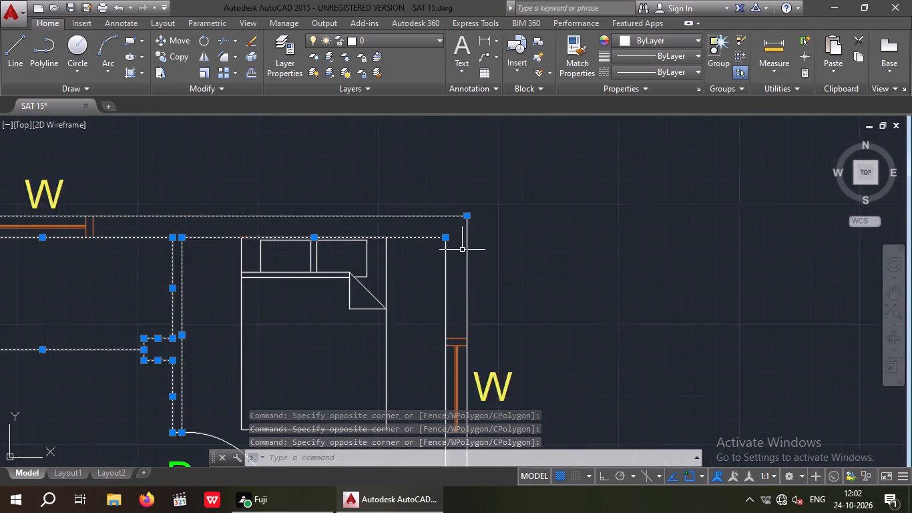
drag(513, 233, 432, 289)
click(411, 301)
Add the east toilet's north wall lines on both sides of its D1 door and its west partition lines to the selection.
scroll(428, 246, down, 3)
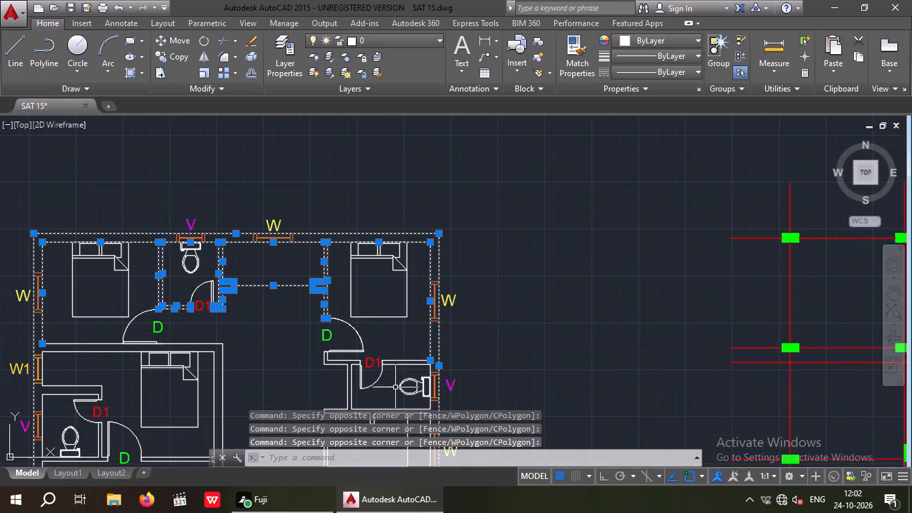
middle_drag(396, 381, 406, 350)
scroll(419, 335, up, 3)
click(399, 355)
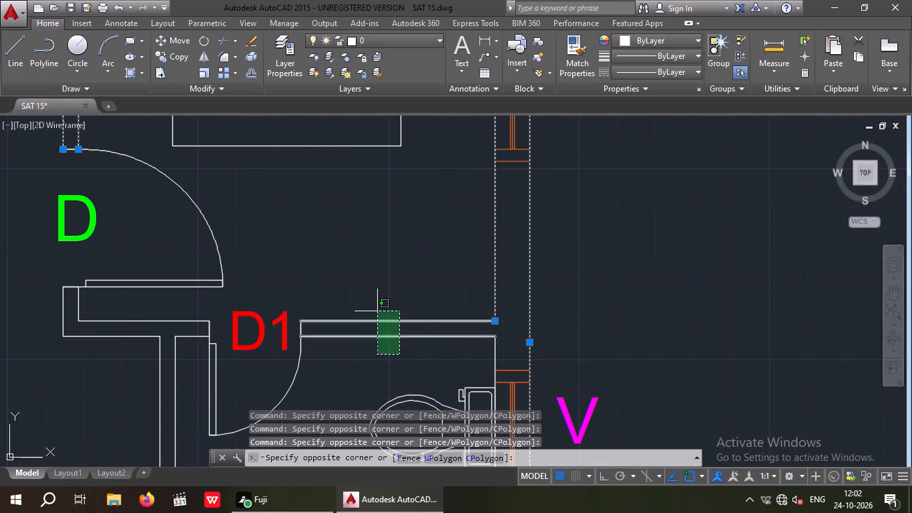
click(377, 306)
scroll(404, 284, down, 1)
scroll(194, 317, up, 2)
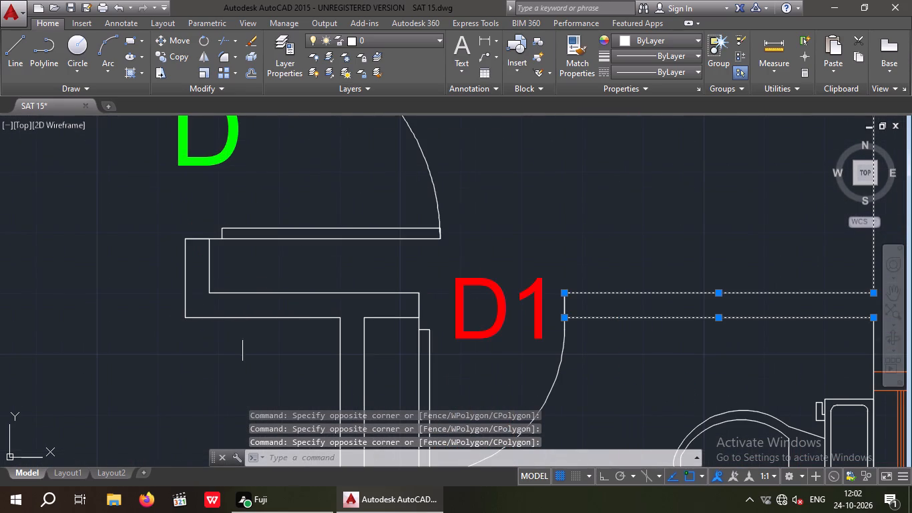
drag(242, 339, 233, 334)
click(168, 263)
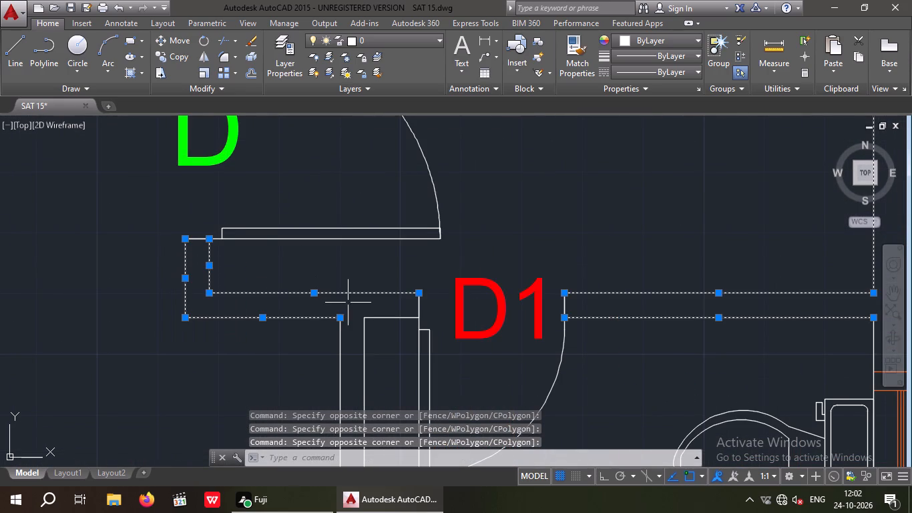
middle_drag(344, 303, 326, 228)
scroll(376, 274, up, 2)
drag(366, 280, 356, 267)
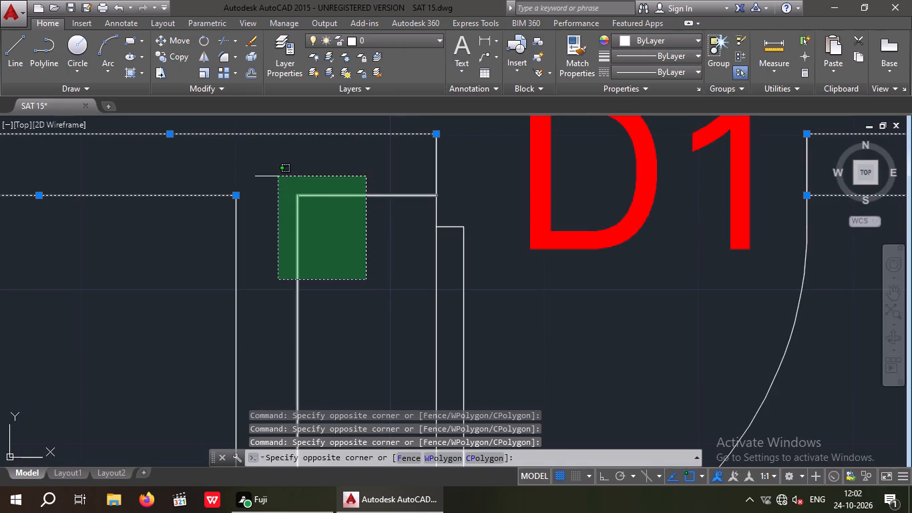
click(278, 176)
drag(274, 226, 196, 296)
click(190, 301)
Add the east toilet's inner east wall line and its south wall lines, including the west end and short projecting stub, to the selection.
scroll(202, 248, down, 4)
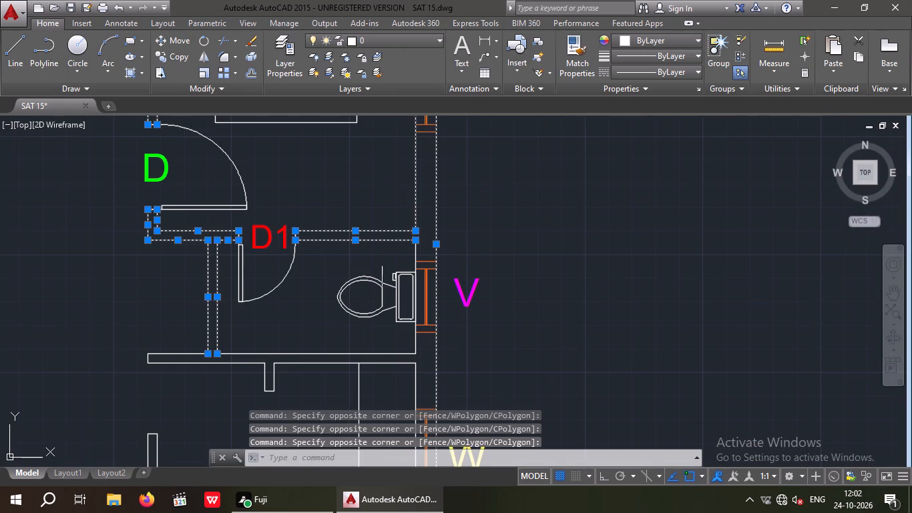
middle_drag(387, 228, 387, 194)
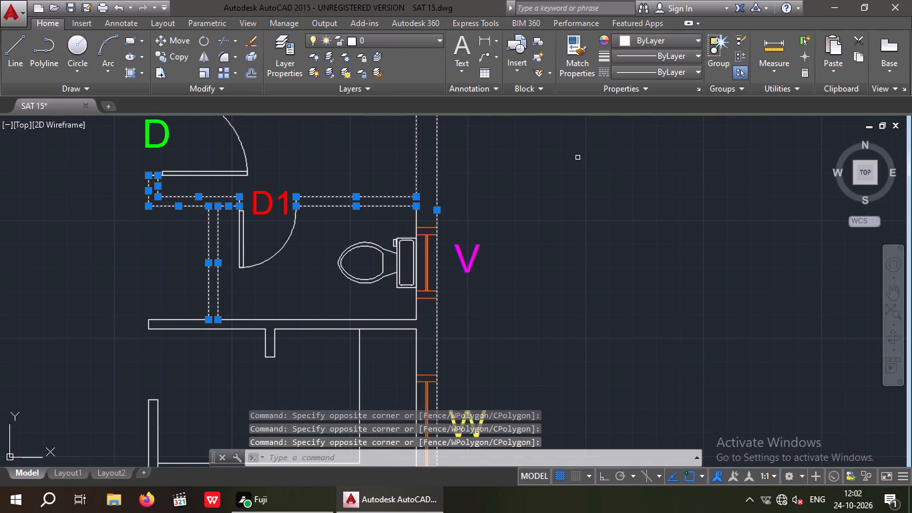
scroll(427, 321, up, 4)
drag(353, 327, 345, 319)
click(288, 250)
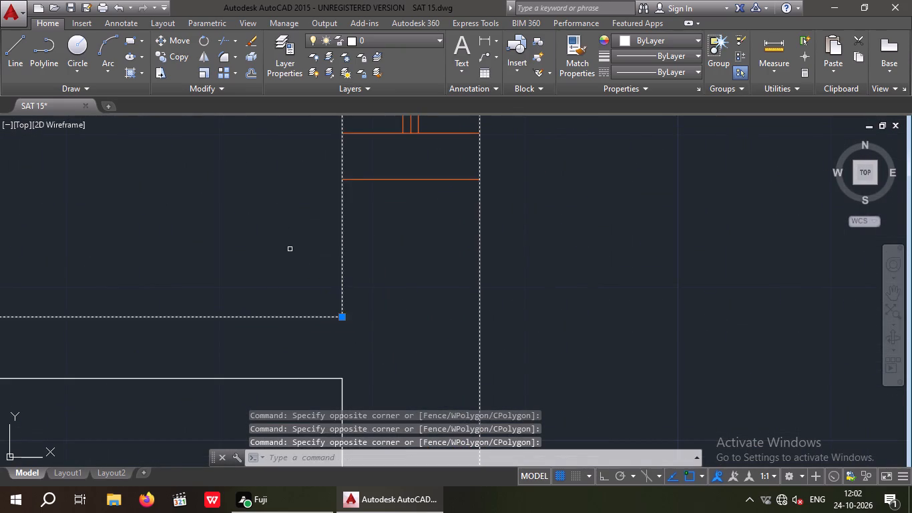
scroll(294, 246, down, 4)
scroll(66, 268, up, 2)
middle_drag(68, 272, 300, 283)
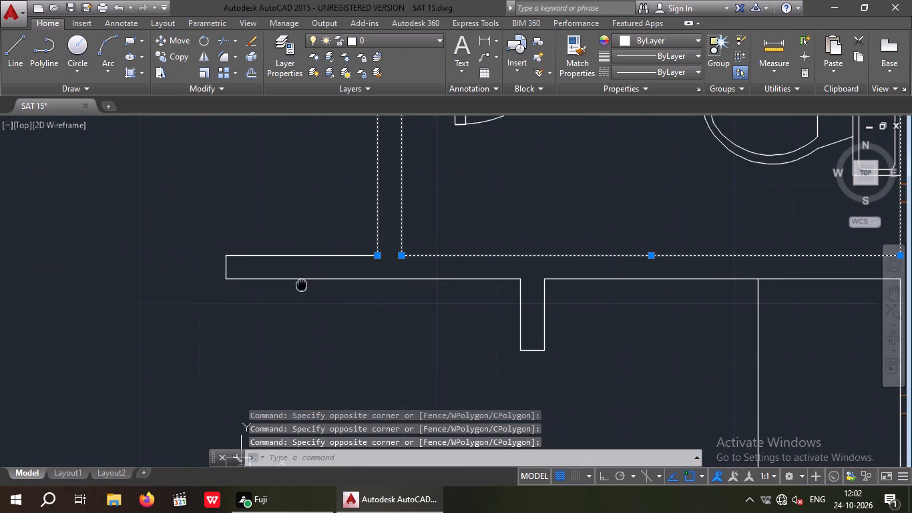
drag(292, 327, 256, 305)
click(196, 226)
drag(591, 379, 559, 349)
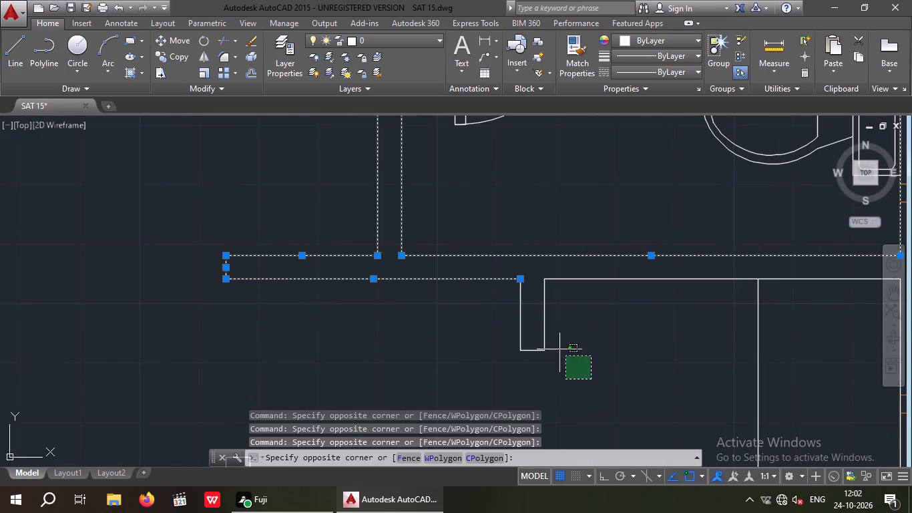
drag(559, 349, 553, 340)
click(515, 254)
Add the inner east wall line south of the east toilet and the wall lines north of the staircase, including their west end, to the selection.
scroll(514, 231, down, 3)
scroll(608, 256, up, 3)
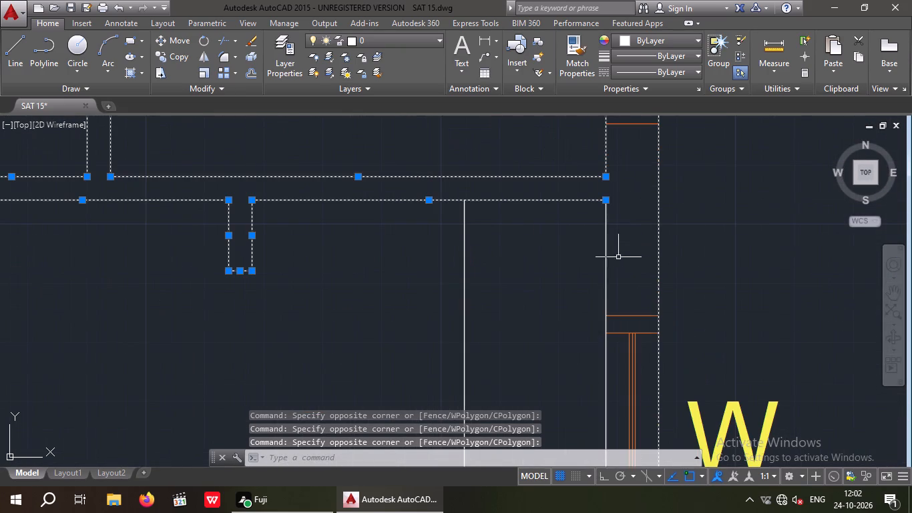
drag(631, 241, 567, 268)
click(565, 269)
scroll(562, 238, down, 3)
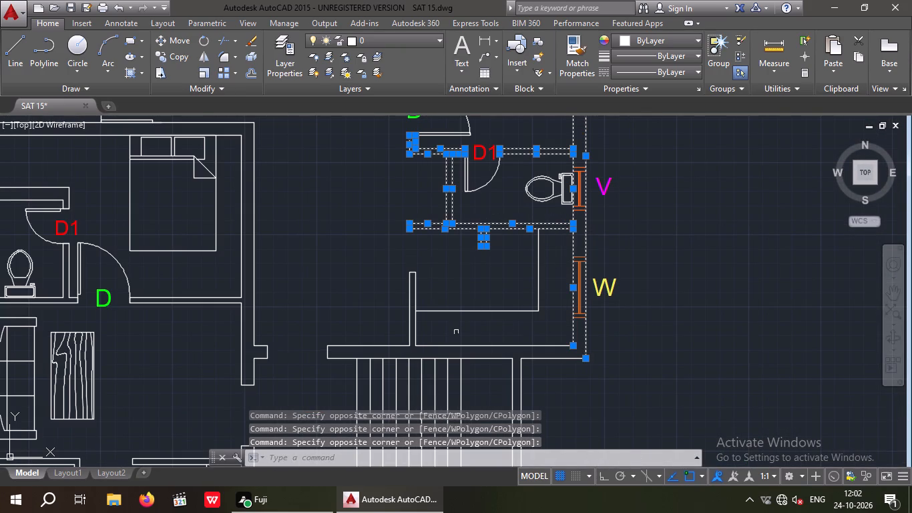
click(557, 371)
click(545, 335)
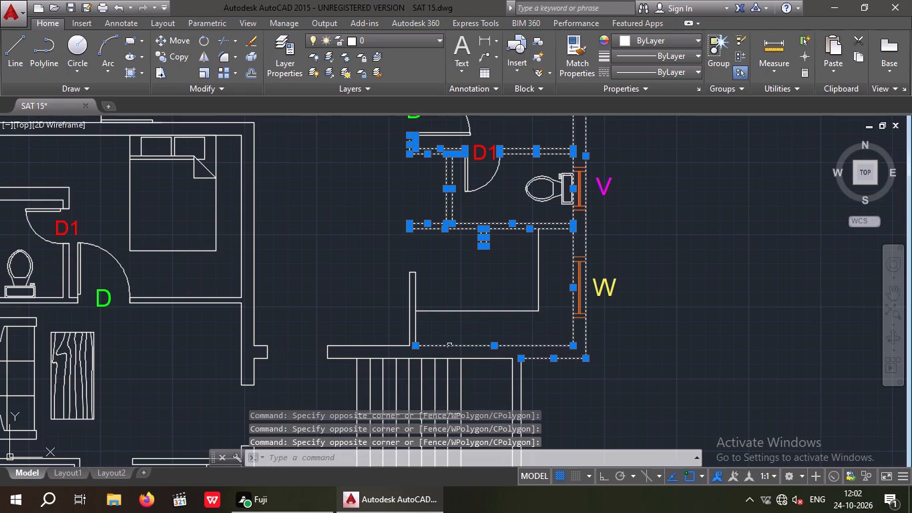
middle_drag(336, 348, 428, 301)
scroll(435, 328, up, 2)
drag(432, 325, 387, 295)
click(363, 232)
Add the short partition rising from the staircase's north wall and the pair of wall lines east of the staircase to the selection.
middle_drag(532, 206, 359, 315)
scroll(387, 281, down, 1)
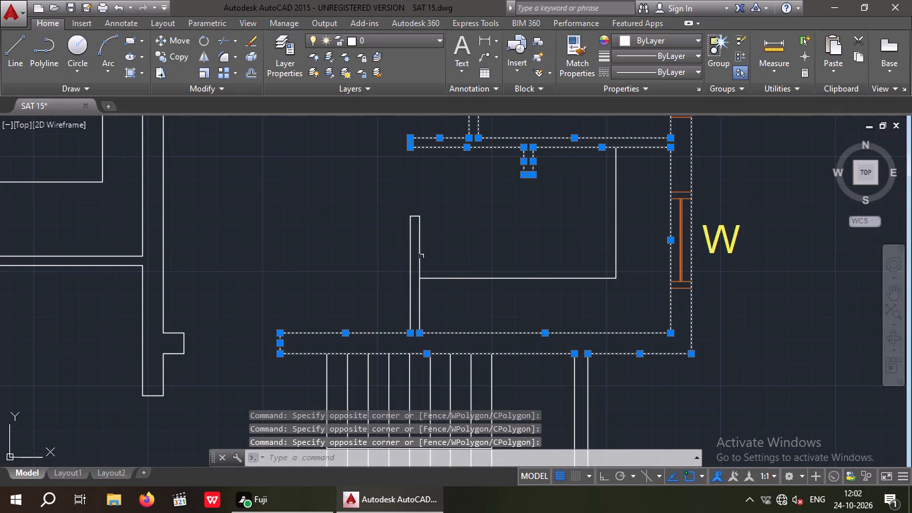
drag(437, 196, 379, 228)
click(368, 234)
scroll(375, 207, down, 2)
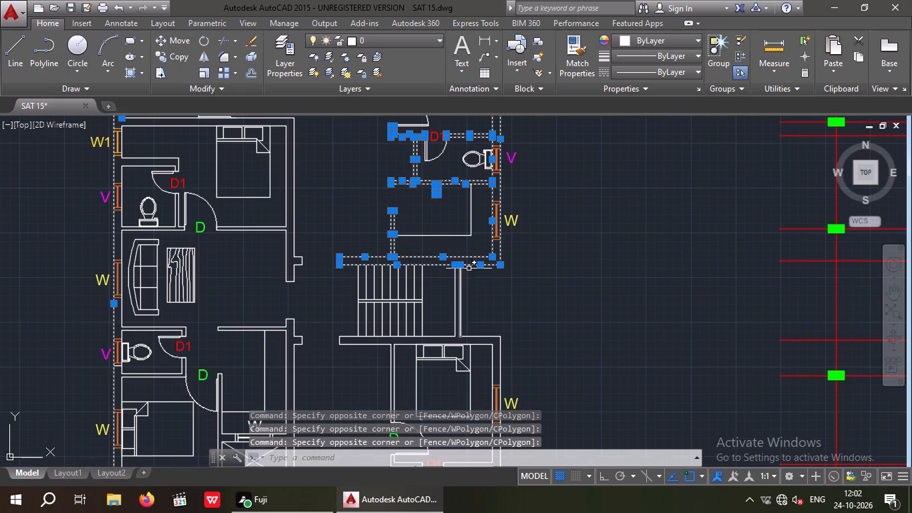
scroll(456, 272, up, 3)
drag(541, 271, 409, 325)
click(391, 335)
scroll(425, 295, down, 3)
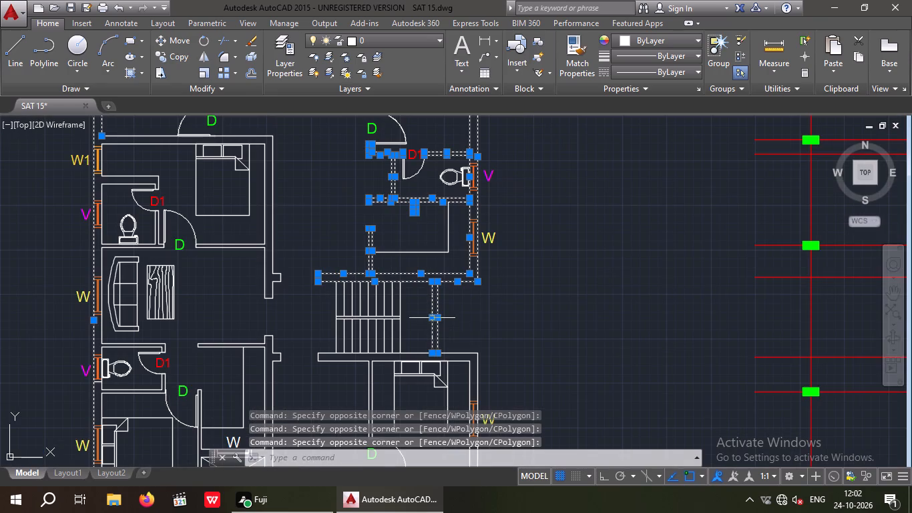
Add the wall lines between the staircase and the southeast bedroom, their west end, and the bedroom's inner and outer east wall lines to the selection.
middle_drag(483, 274, 492, 252)
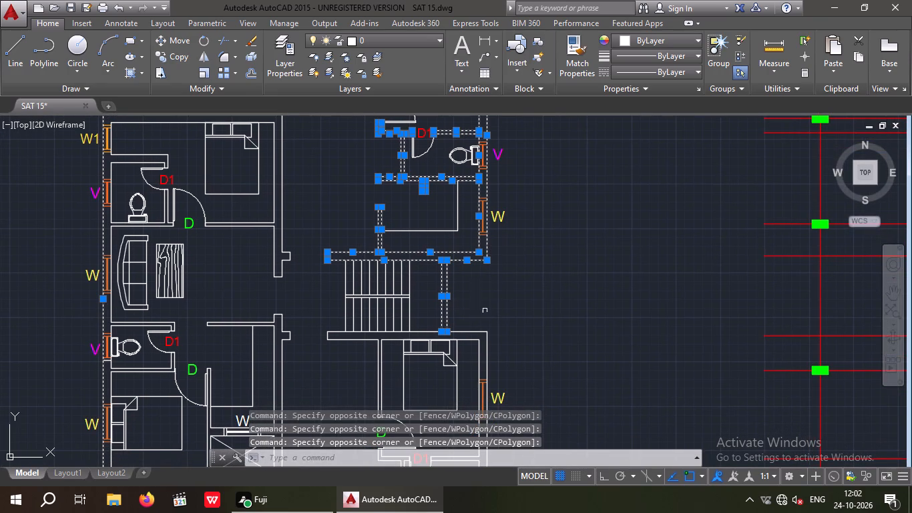
middle_drag(506, 334, 481, 276)
scroll(457, 276, up, 2)
drag(489, 244, 454, 275)
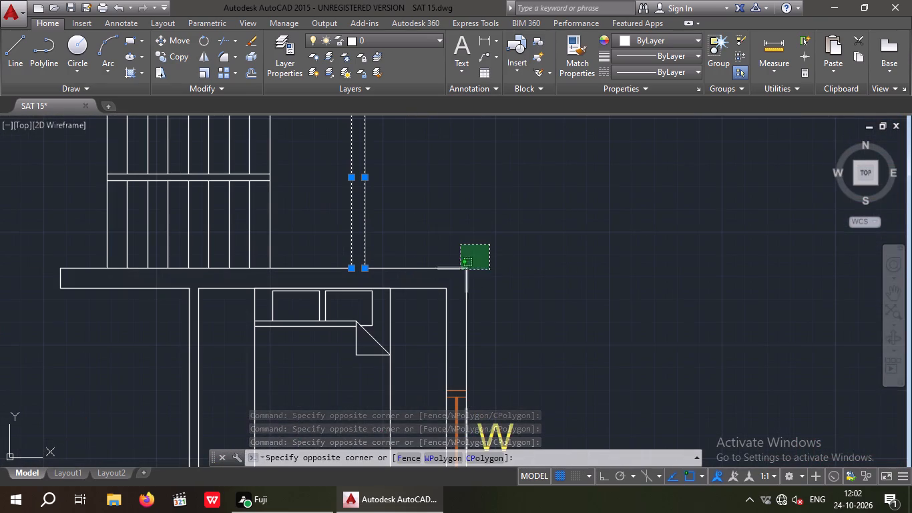
drag(454, 275, 440, 289)
click(429, 299)
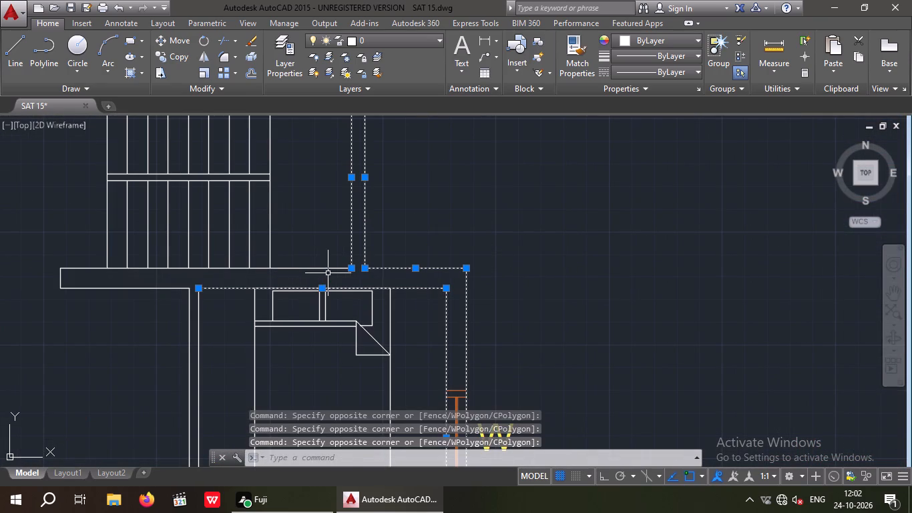
drag(328, 273, 319, 263)
click(316, 247)
drag(124, 306, 52, 300)
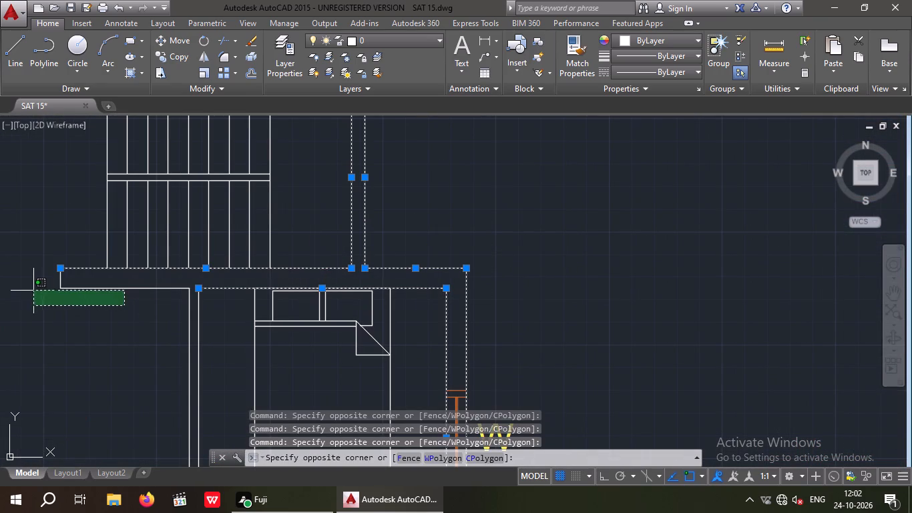
click(32, 283)
Add the southeast bedroom's west partition lines, between the staircase wall and door D, to the selection.
scroll(121, 256, down, 2)
middle_drag(135, 290, 244, 262)
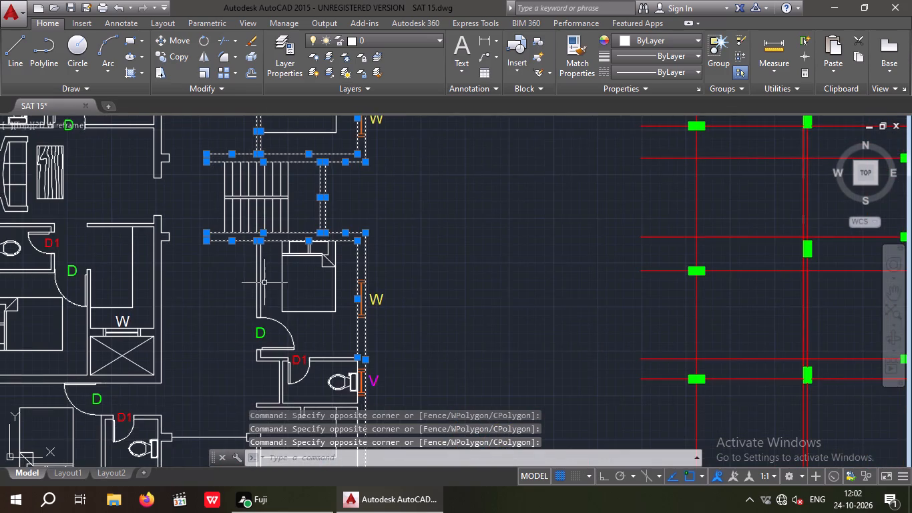
scroll(264, 283, up, 2)
drag(272, 250, 168, 311)
click(168, 310)
Add the southeast toilet's north wall lines on both sides of its D1 door, including the stepped west end, to the selection.
scroll(209, 256, down, 2)
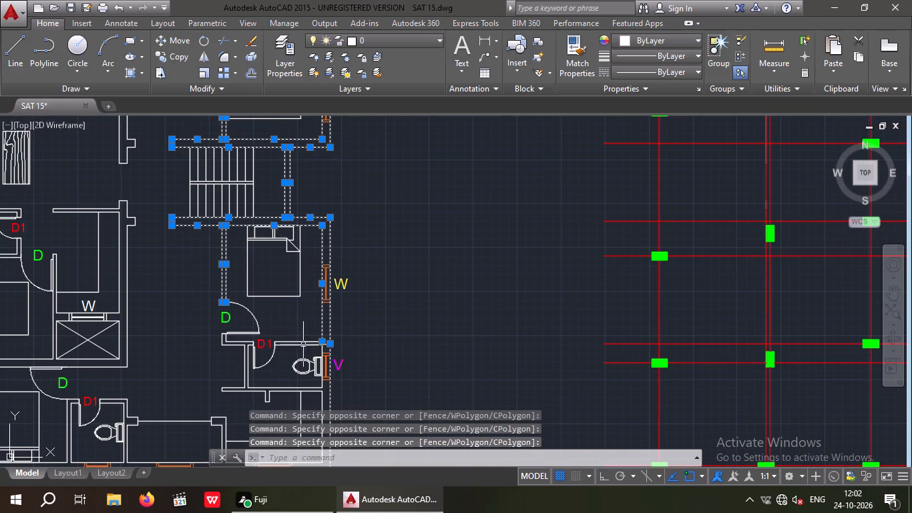
middle_drag(302, 344, 377, 288)
scroll(374, 297, up, 3)
drag(389, 289, 383, 289)
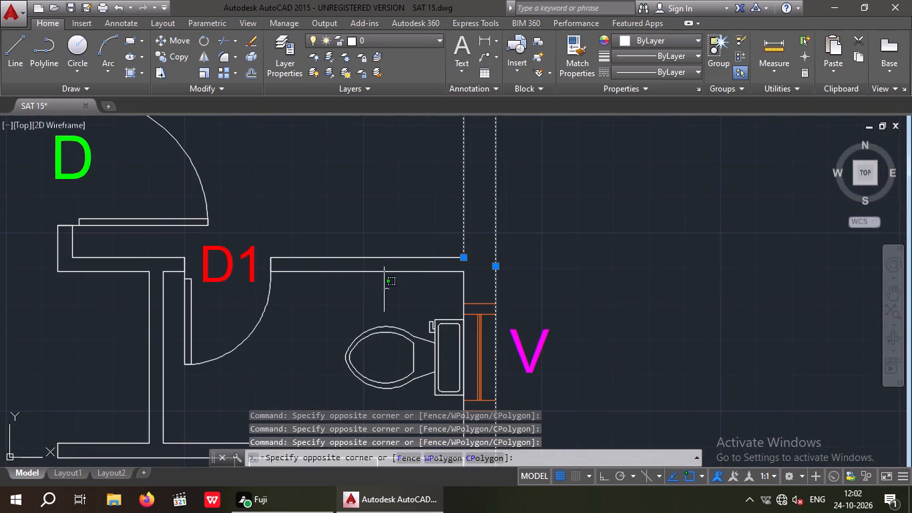
drag(383, 289, 367, 285)
click(339, 227)
middle_drag(163, 265, 342, 269)
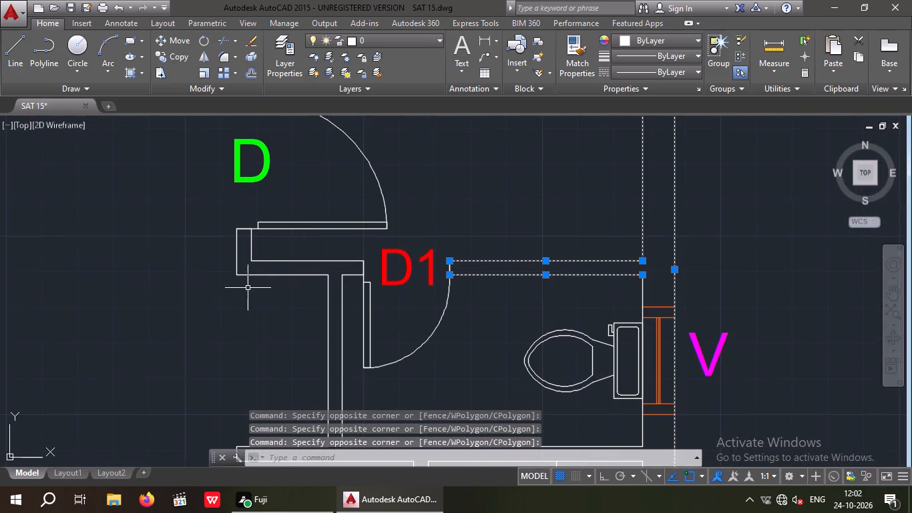
scroll(247, 287, up, 1)
drag(267, 295, 255, 288)
click(221, 229)
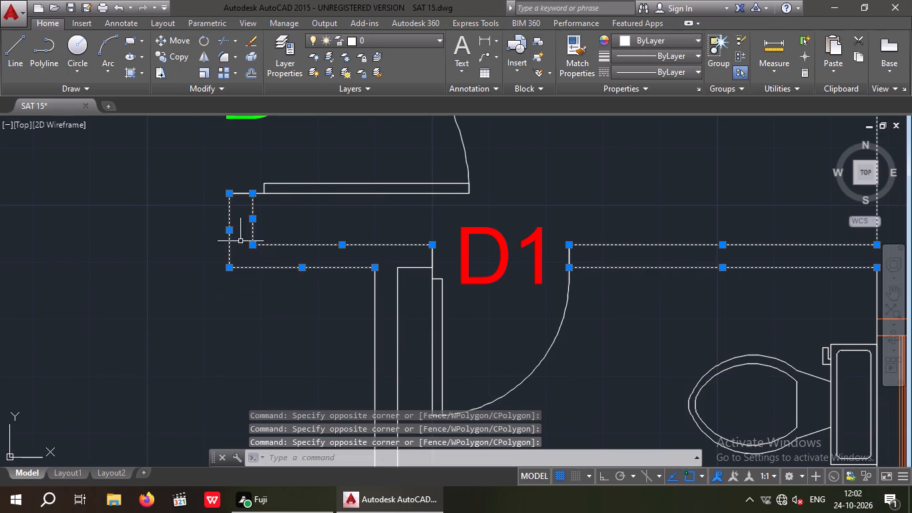
drag(413, 289, 400, 283)
click(394, 263)
Add the southeast toilet's two west partition lines to the selection.
drag(397, 281, 337, 331)
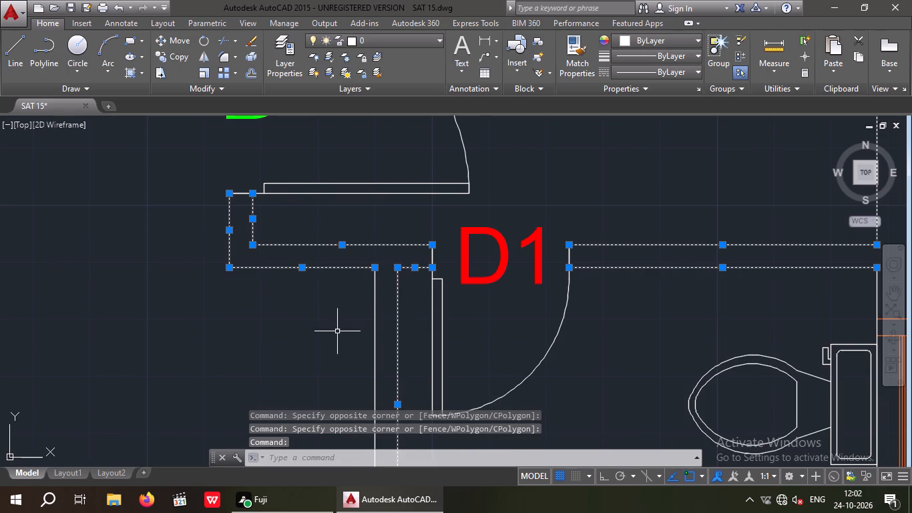
click(337, 331)
click(373, 311)
drag(386, 296, 349, 328)
click(345, 328)
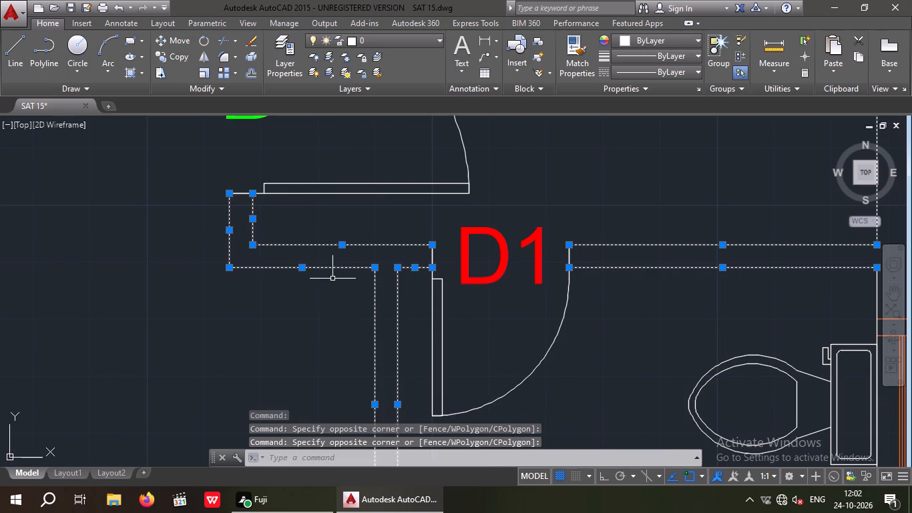
Add the southeast toilet's south wall lines, including the west end and the short projecting stub, to the selection.
scroll(330, 268, down, 2)
middle_drag(330, 267, 332, 211)
scroll(339, 343, up, 1)
drag(341, 344, 338, 344)
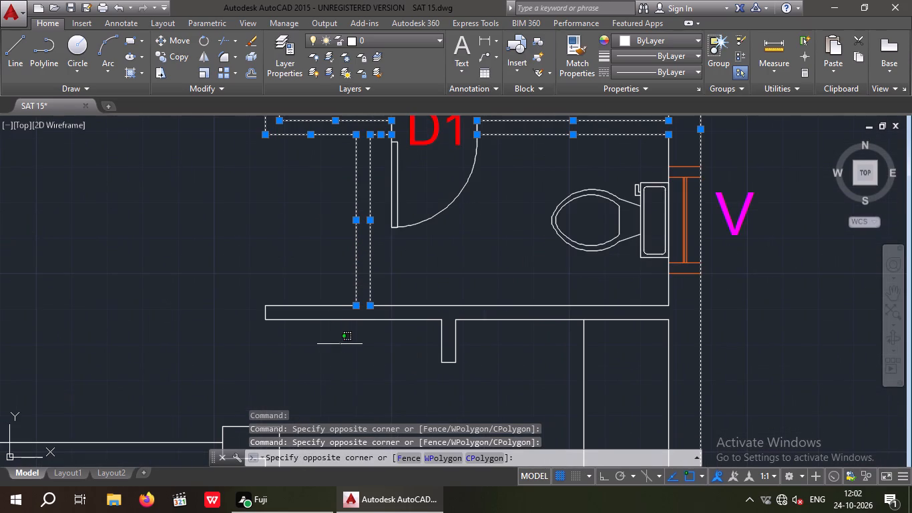
drag(338, 344, 323, 339)
click(256, 282)
drag(481, 379, 474, 367)
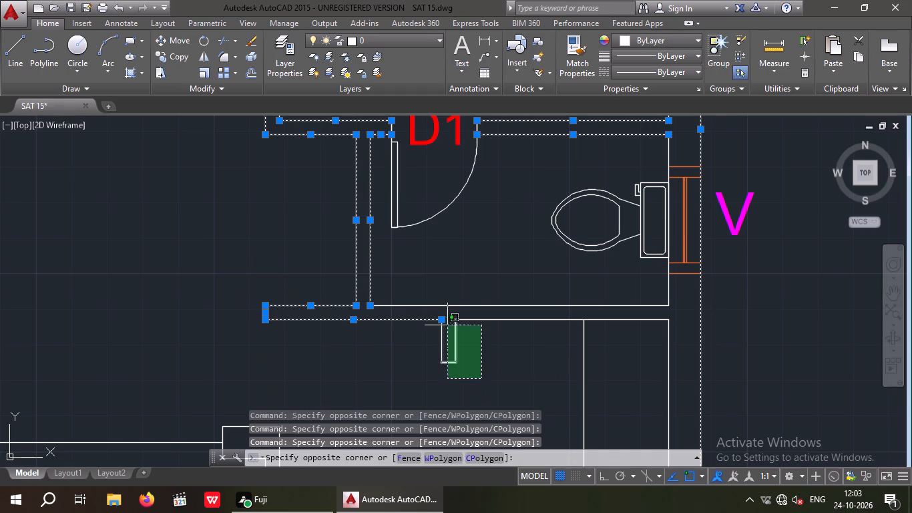
click(413, 291)
Add the southeast corner room's inner east wall line and its inner and outer south wall lines to the selection.
scroll(425, 287, down, 2)
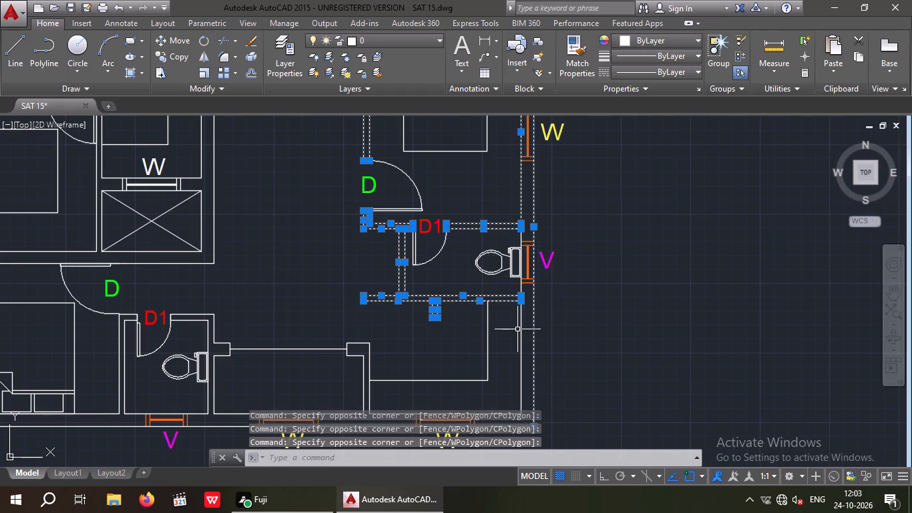
middle_drag(518, 329, 490, 258)
scroll(494, 290, up, 2)
scroll(494, 309, down, 1)
middle_drag(493, 277, 493, 170)
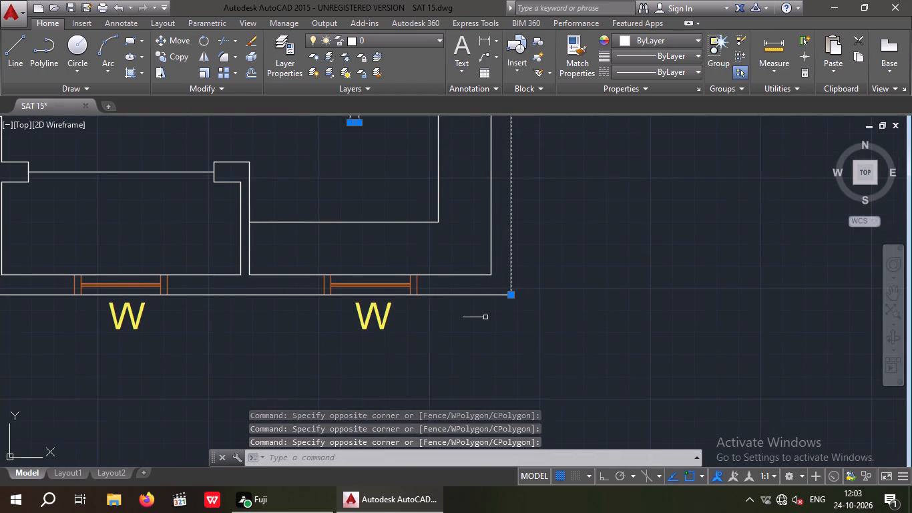
scroll(481, 309, up, 1)
drag(511, 325, 489, 310)
click(475, 226)
scroll(475, 225, down, 3)
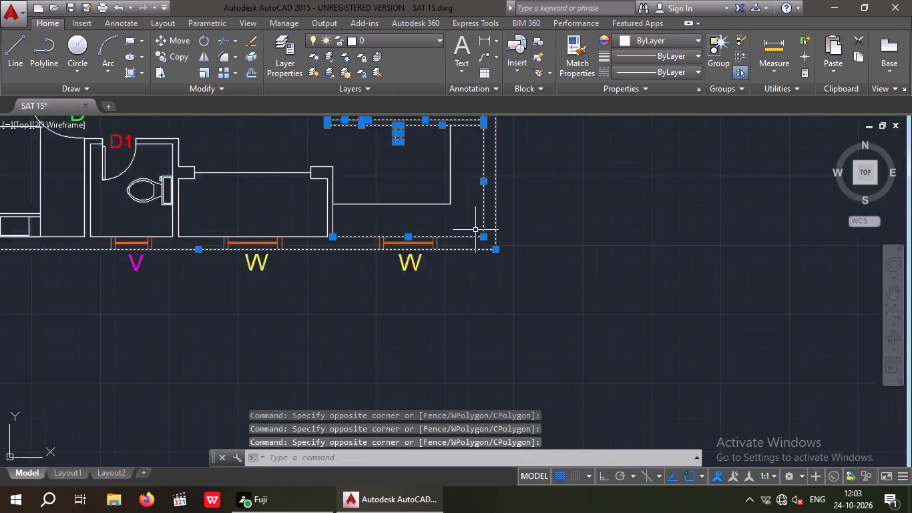
Add the corner room's west partition with its pier, the line joining the two piers, and the adjoining inner south wall line to the selection.
middle_drag(469, 298, 485, 357)
scroll(397, 264, up, 2)
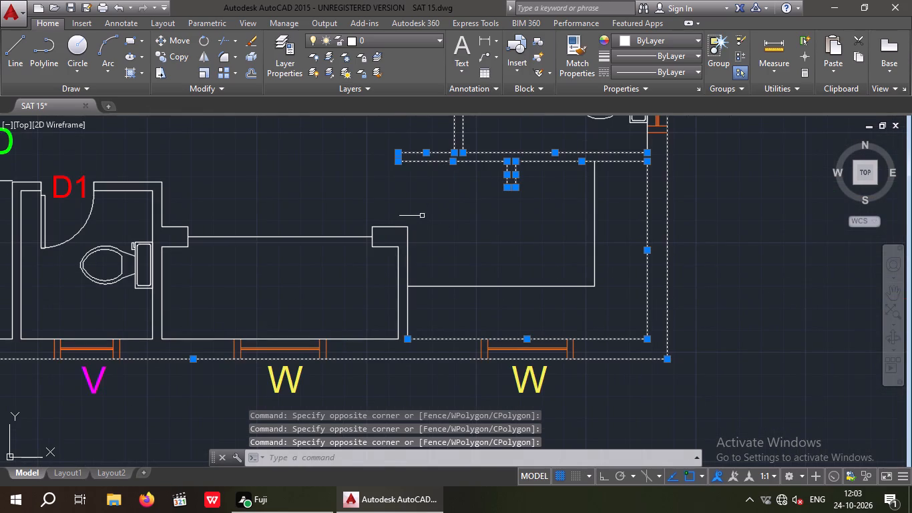
drag(422, 214, 390, 234)
click(354, 250)
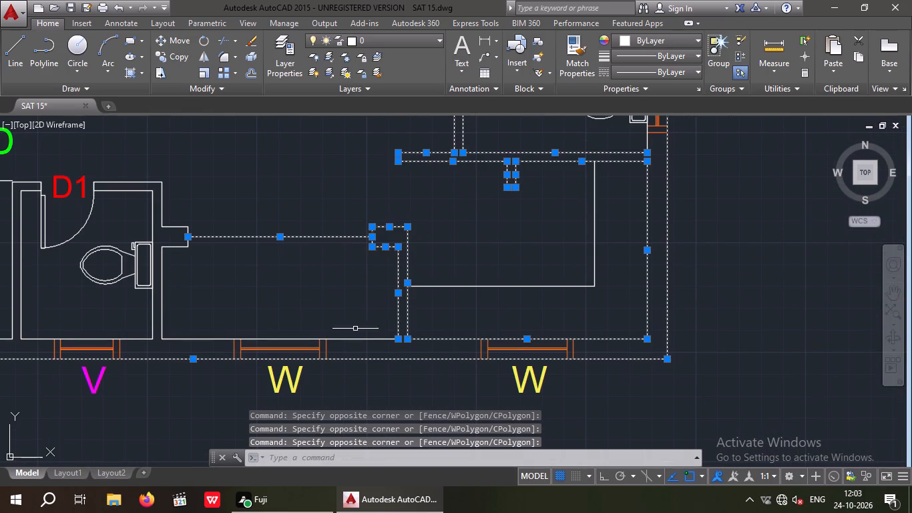
drag(367, 348, 355, 331)
click(349, 323)
middle_drag(230, 291, 370, 296)
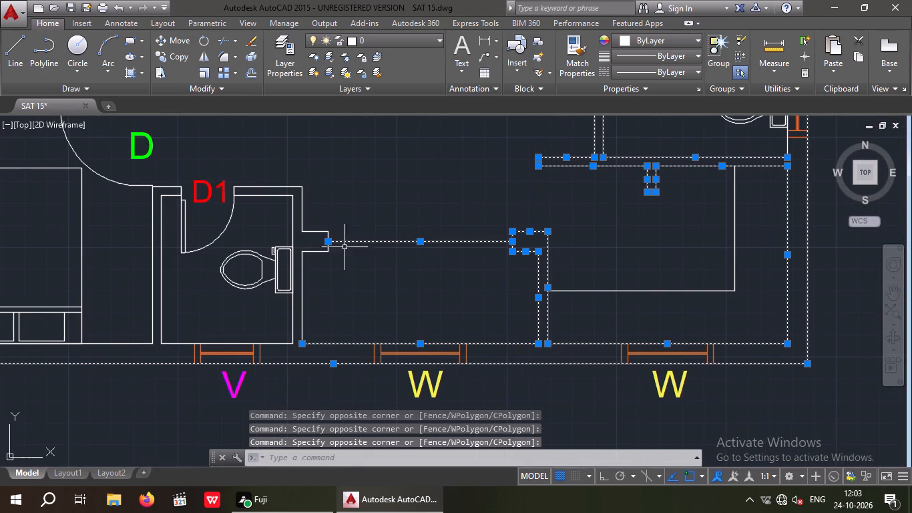
Add the south toilet's north wall lines east of door D1, its east partition lines and the projecting pier to the selection.
drag(324, 161, 292, 194)
click(272, 212)
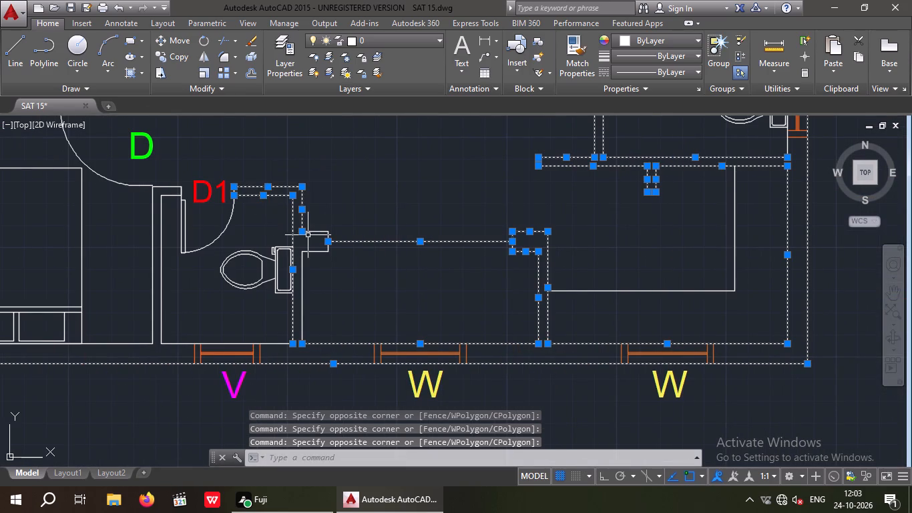
drag(345, 273, 320, 261)
click(307, 225)
drag(318, 278, 307, 287)
click(302, 295)
scroll(295, 310, up, 3)
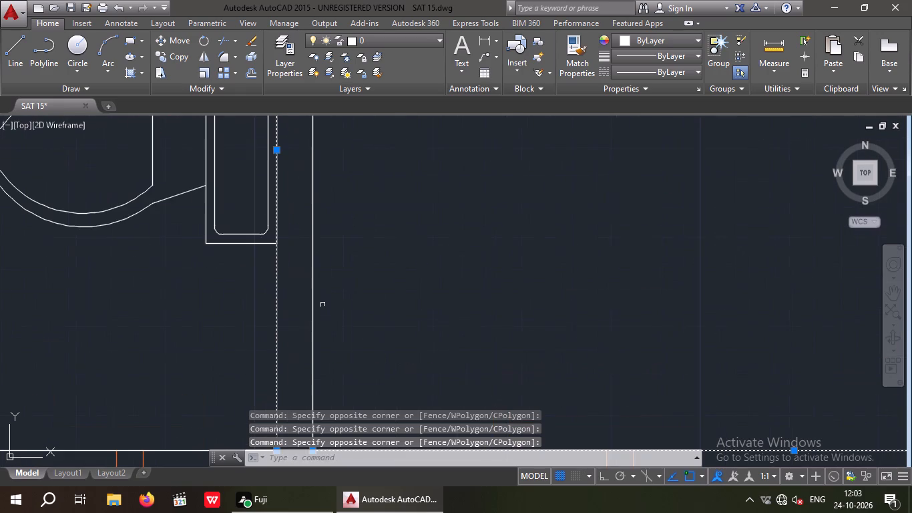
drag(347, 281, 292, 320)
drag(290, 321, 298, 319)
Add the south toilet's west partition lines, north wall lines west of D1, and the inner south wall lines of the toilet and southwest bedroom to the selection.
scroll(351, 262, down, 4)
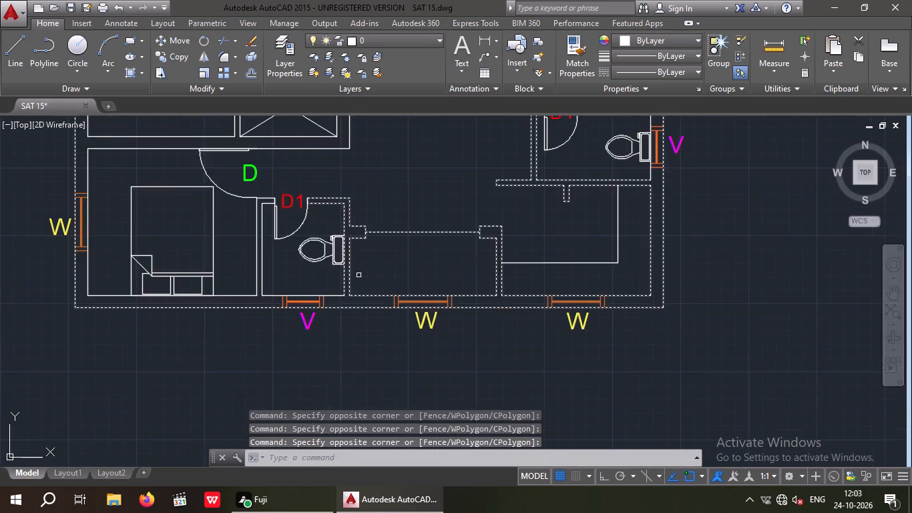
middle_drag(359, 275, 437, 297)
scroll(342, 317, up, 2)
click(334, 335)
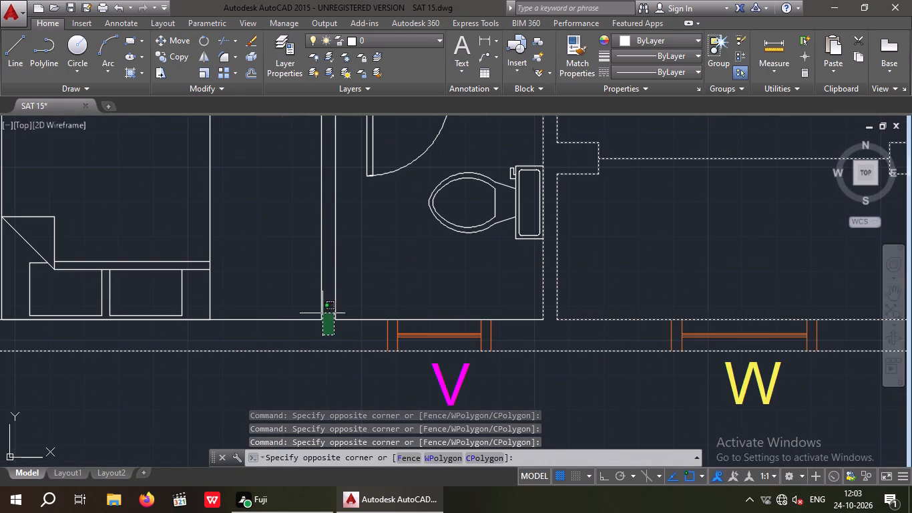
click(310, 305)
drag(354, 333, 341, 321)
click(334, 300)
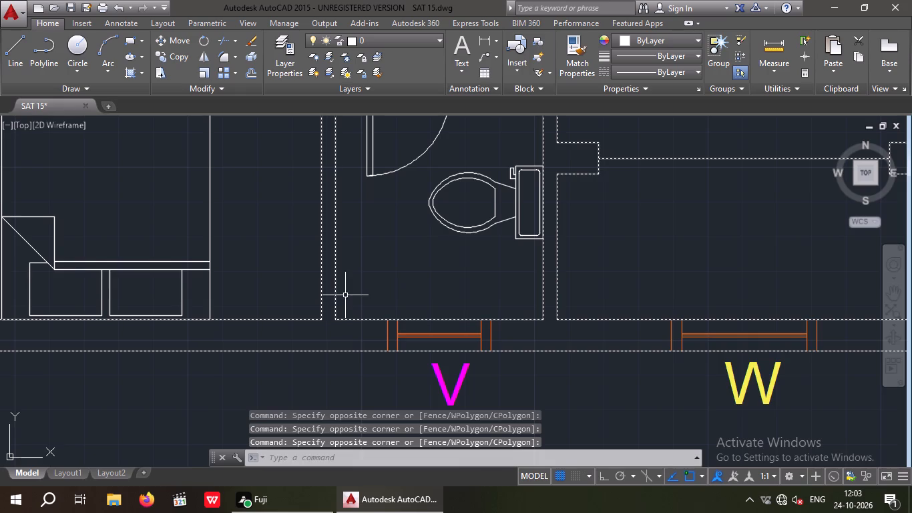
middle_drag(379, 277, 380, 353)
scroll(369, 305, down, 1)
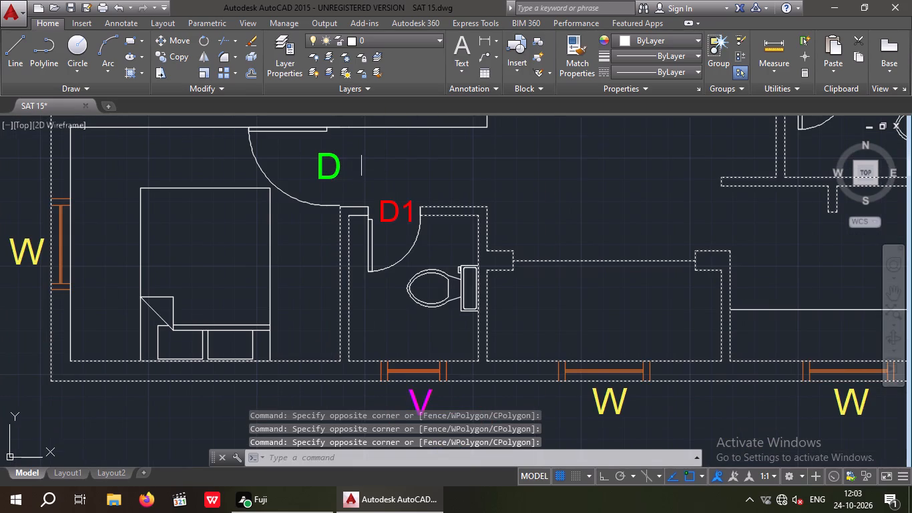
scroll(347, 210, up, 2)
click(358, 238)
click(345, 180)
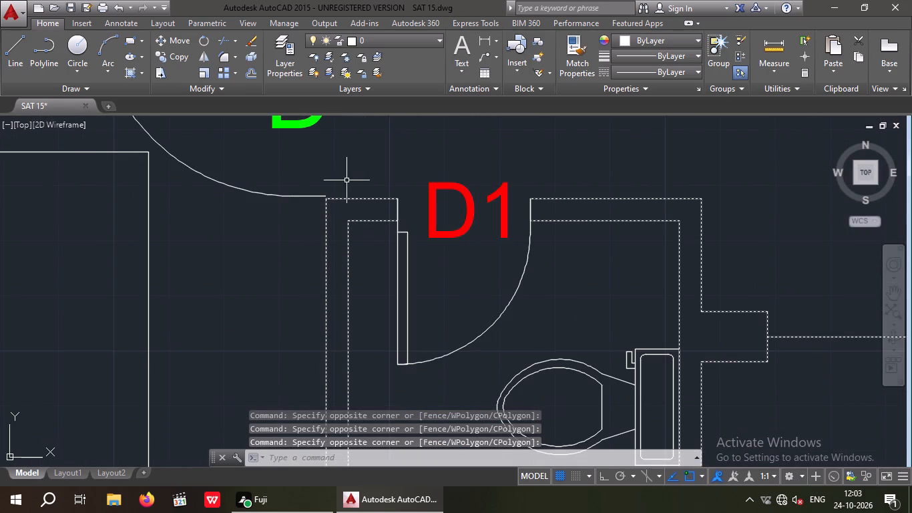
Add the southwest bedroom's inner west wall line and its north wall line to the selection.
scroll(365, 184, down, 3)
middle_drag(338, 248, 399, 293)
middle_drag(270, 192, 302, 275)
scroll(287, 277, up, 2)
drag(316, 291, 278, 289)
click(260, 248)
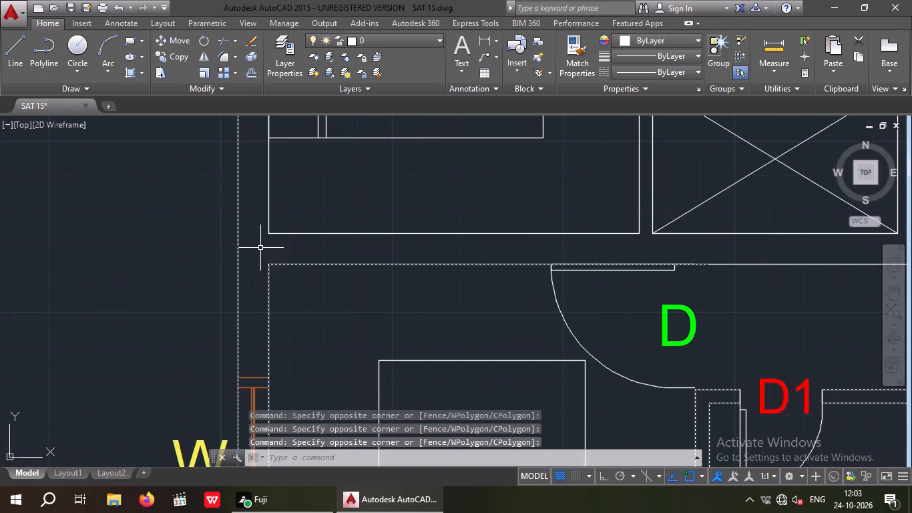
scroll(264, 246, down, 3)
scroll(416, 248, up, 3)
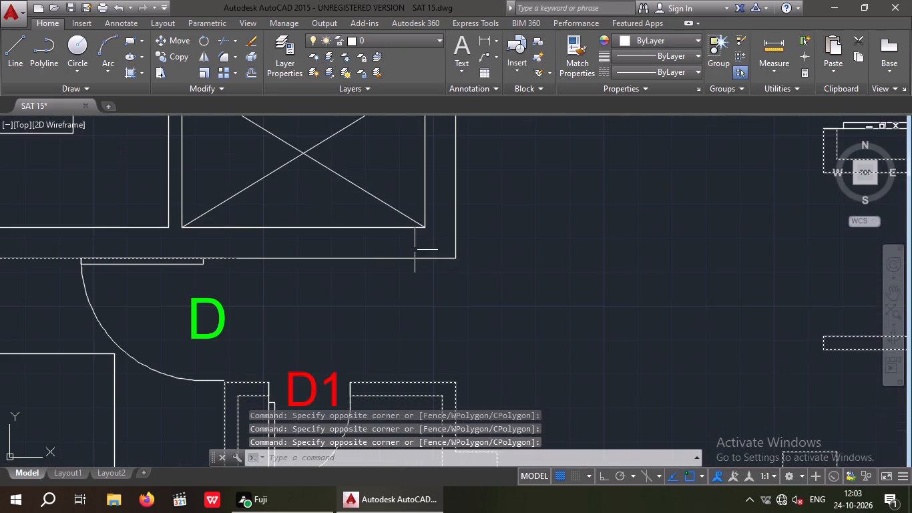
Add the block's outer southeast corner lines above door D and the middle-west bedroom's inner west and south wall lines to the selection.
drag(483, 284, 447, 260)
click(439, 244)
scroll(439, 245, down, 1)
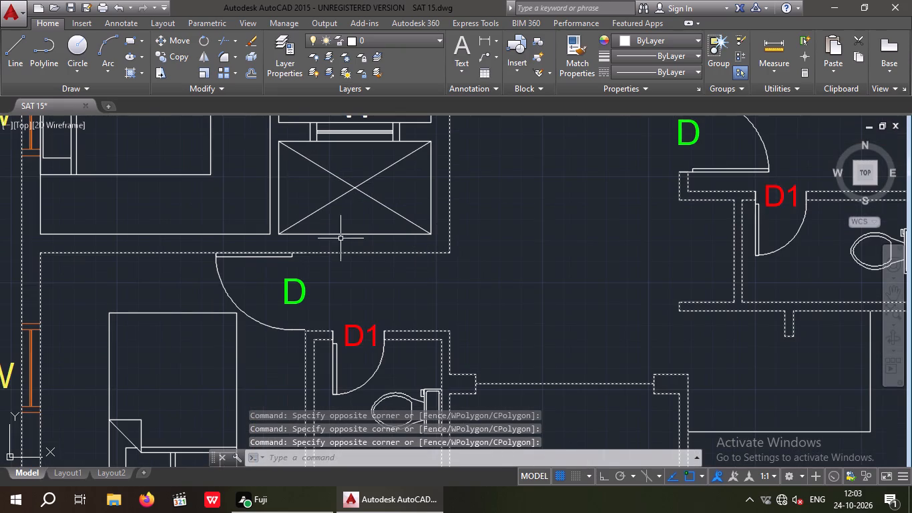
middle_drag(280, 228, 411, 269)
scroll(172, 258, up, 1)
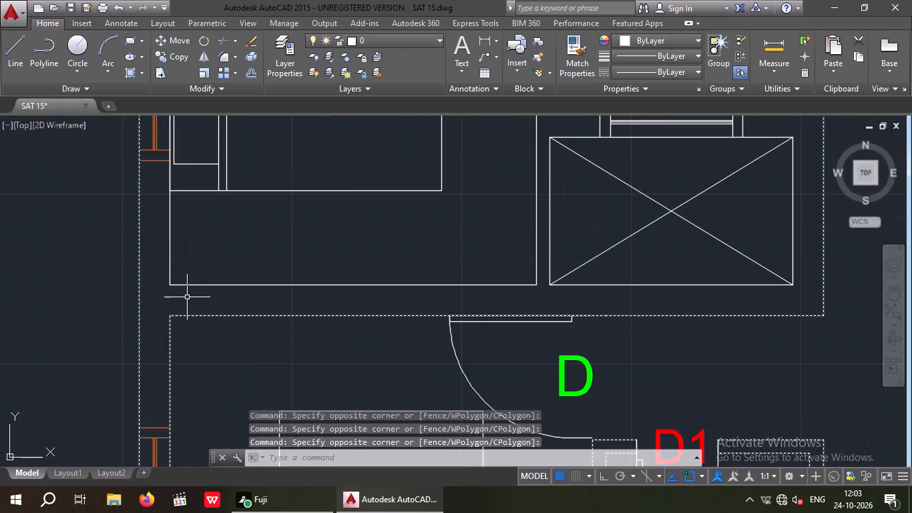
drag(187, 297, 169, 278)
click(162, 265)
Add the south and east inner wall lines of the room with the white W, and the crossed duct's north and east lines, to the selection.
scroll(183, 253, down, 2)
middle_drag(286, 249, 288, 254)
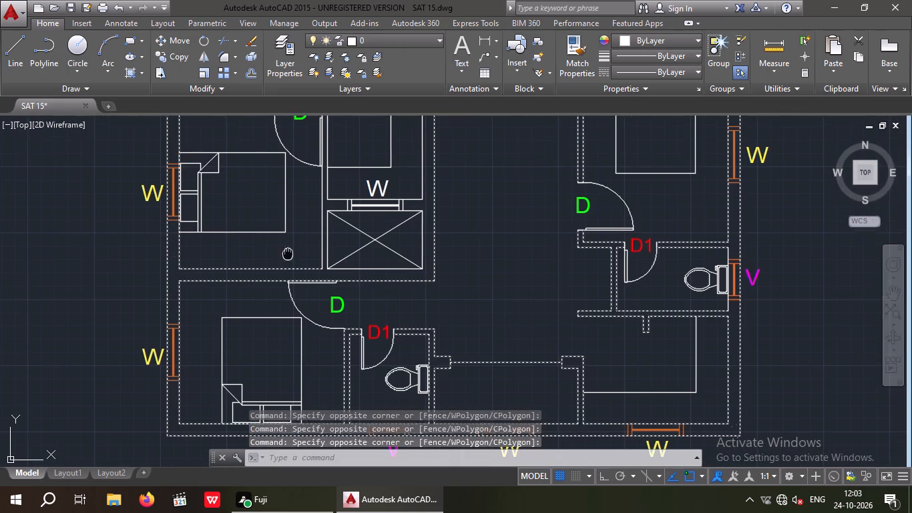
middle_drag(288, 254, 266, 305)
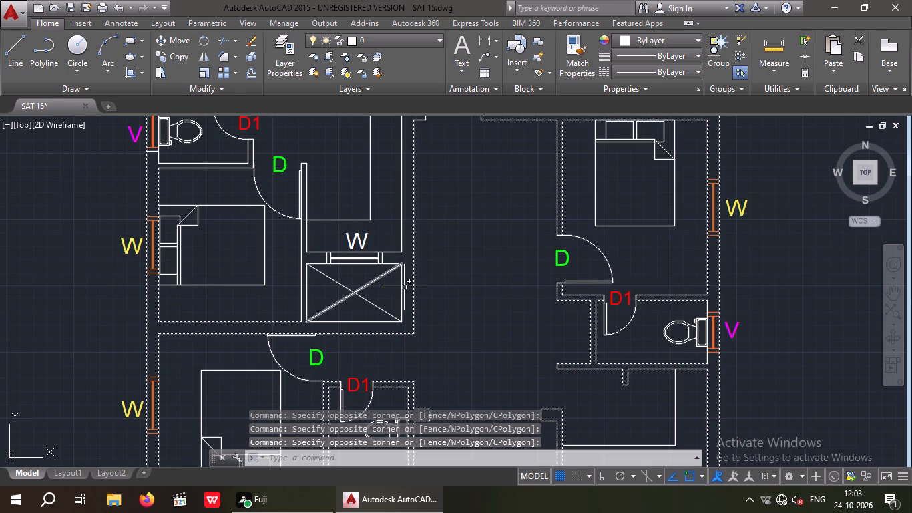
scroll(407, 248, up, 3)
drag(379, 279, 359, 265)
click(326, 224)
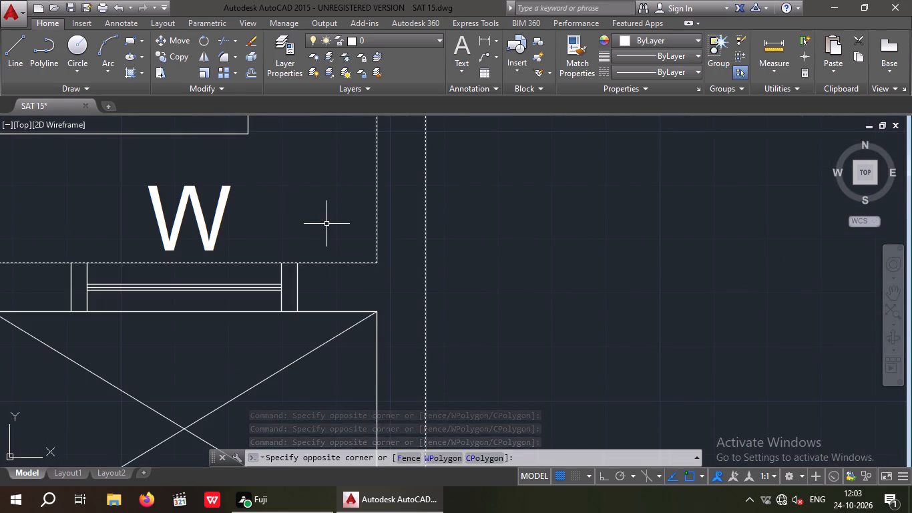
scroll(348, 214, down, 2)
scroll(350, 248, up, 2)
drag(383, 241, 364, 265)
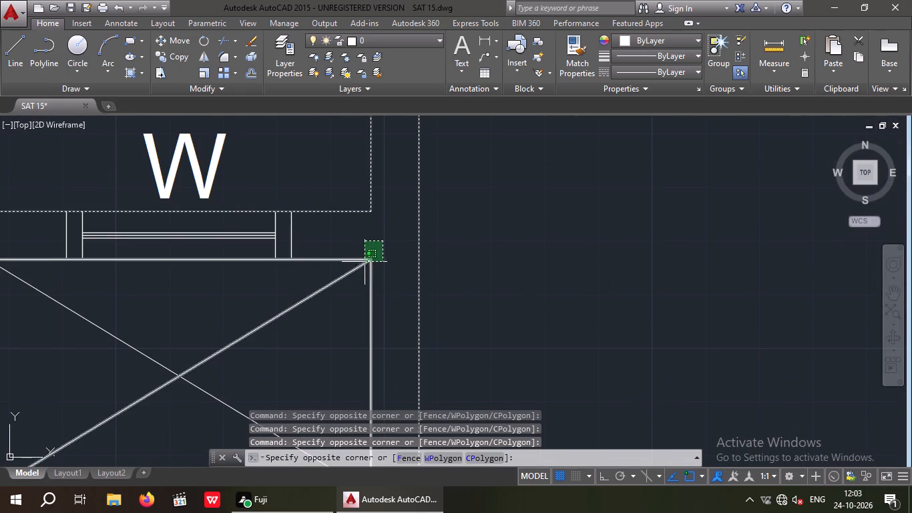
click(387, 287)
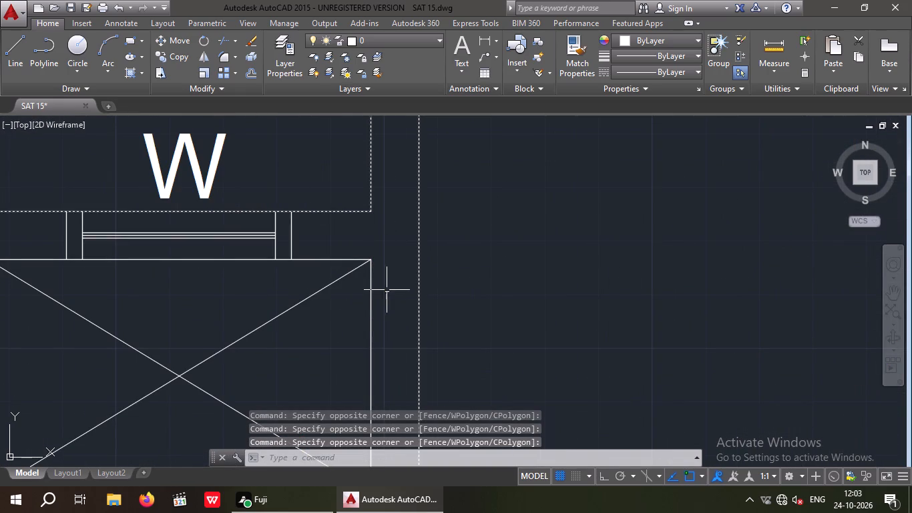
drag(387, 289, 345, 329)
click(346, 329)
drag(329, 241, 302, 284)
click(306, 274)
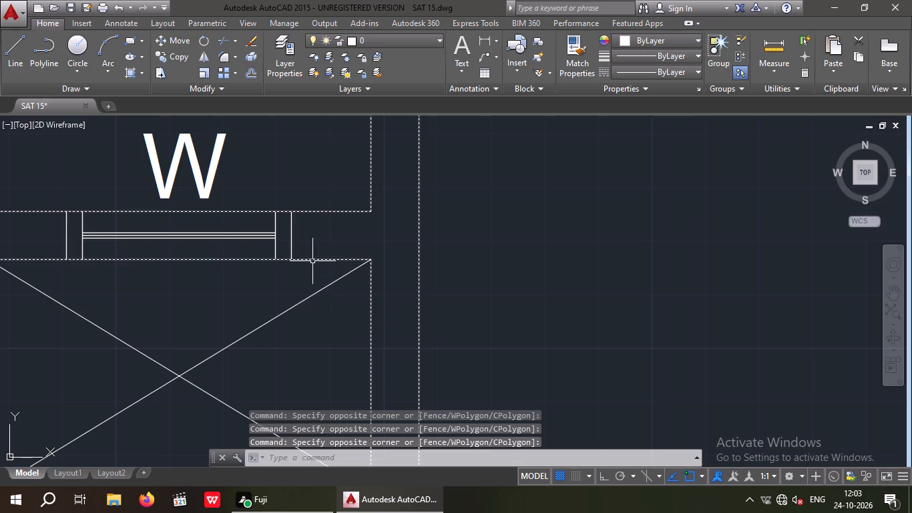
Add the crossed duct's south and west lines and the adjoining bedroom's east wall line to the selection.
scroll(331, 236, down, 2)
scroll(263, 343, up, 2)
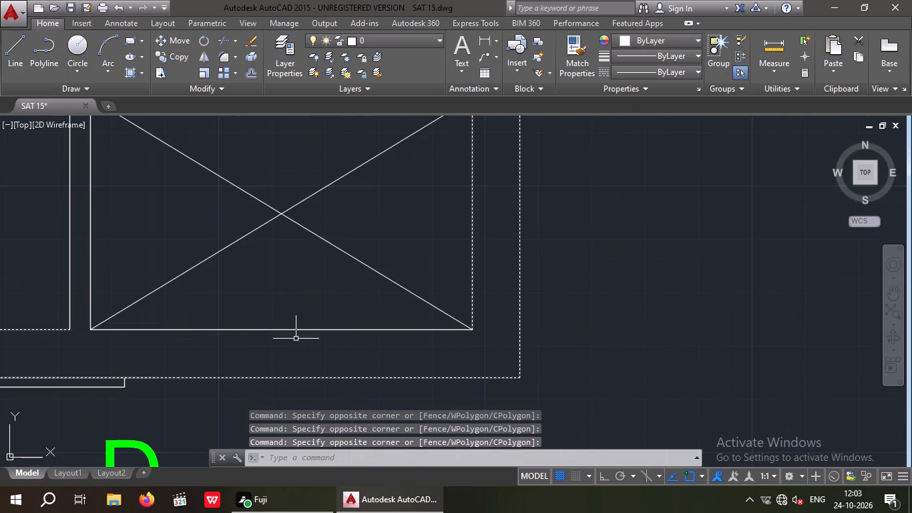
drag(297, 338, 270, 320)
click(267, 300)
drag(145, 214, 93, 226)
click(27, 225)
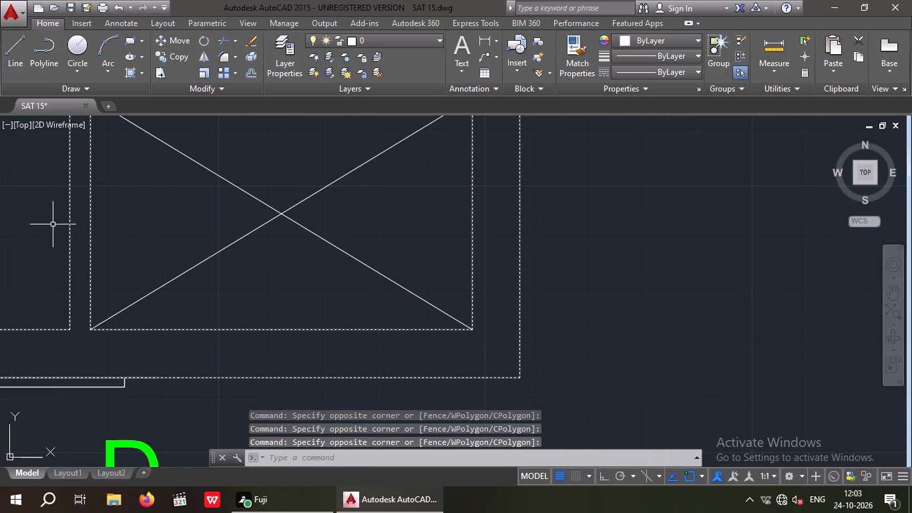
Add the west wall line of the room with the white W and the partition's north end beside door D to the selection.
scroll(89, 214, down, 2)
middle_drag(95, 218, 186, 315)
scroll(182, 259, down, 1)
middle_drag(185, 264, 208, 323)
scroll(212, 299, up, 4)
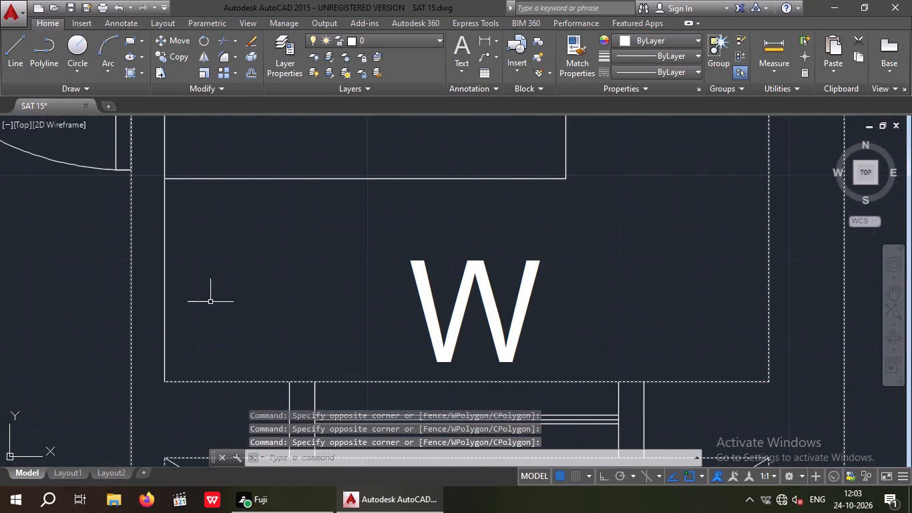
drag(178, 390, 154, 338)
click(158, 305)
middle_drag(204, 251, 190, 371)
scroll(208, 282, down, 1)
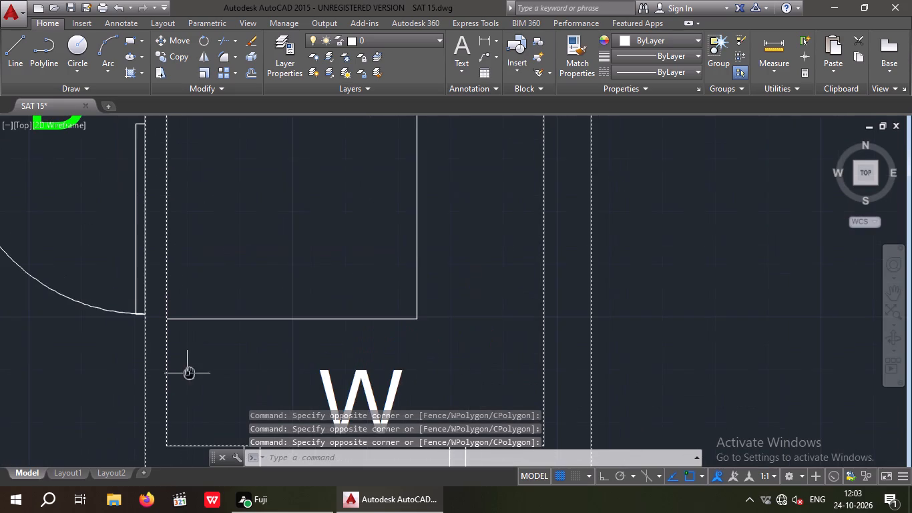
middle_drag(206, 224, 227, 347)
scroll(182, 208, up, 2)
drag(258, 177, 153, 224)
click(120, 227)
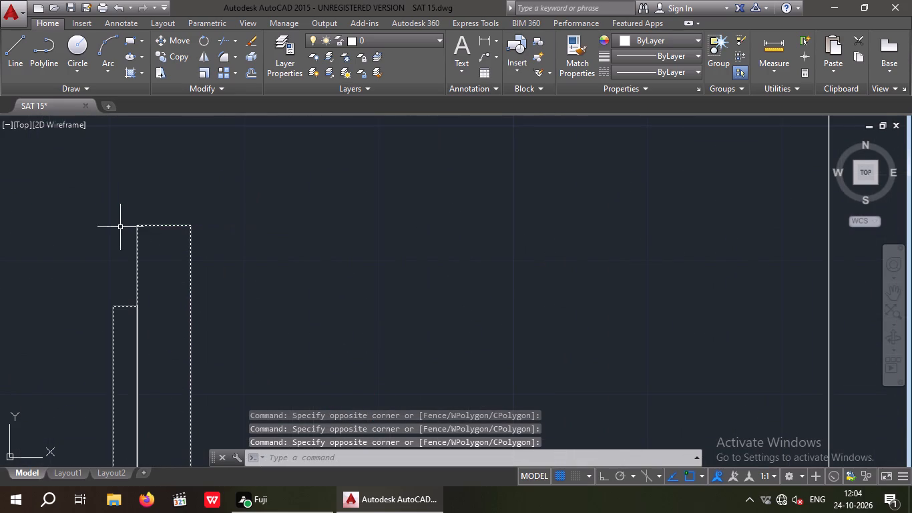
Add the south wall lines of the west toilet above the middle-west bedroom and its east partition lines below D1 to the selection.
scroll(197, 193, down, 6)
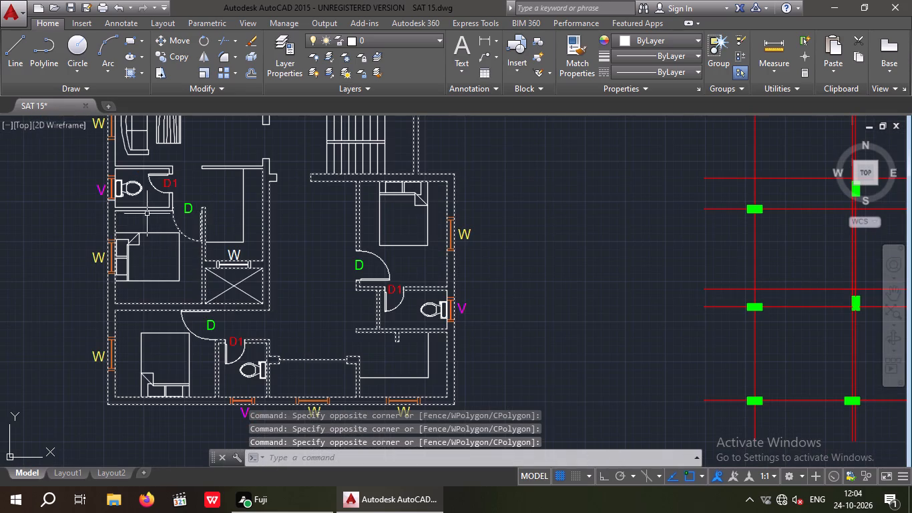
middle_drag(155, 219, 247, 268)
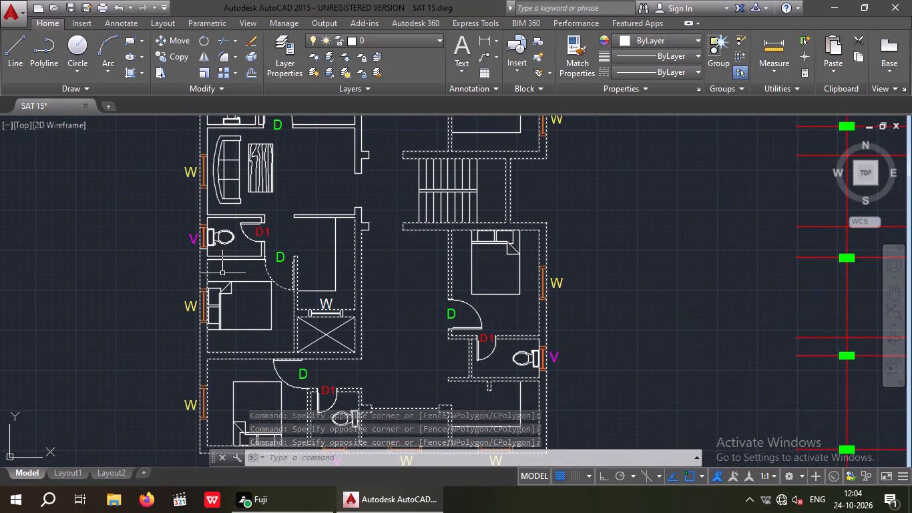
scroll(216, 260, up, 4)
drag(328, 288, 284, 271)
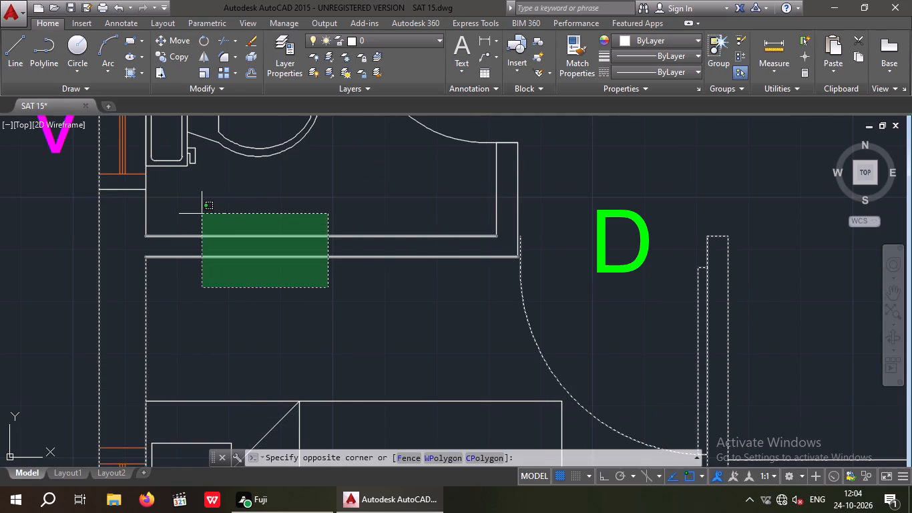
click(202, 214)
drag(574, 158, 491, 196)
click(459, 198)
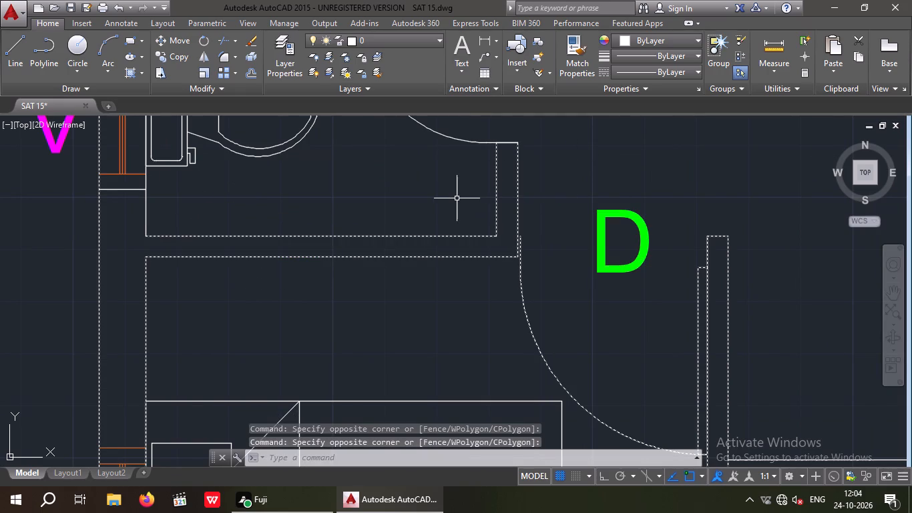
Add the same toilet's inner west wall line, both north wall lines and the short return lines at door D1 to the selection.
scroll(457, 198, down, 1)
middle_drag(459, 204, 485, 341)
scroll(302, 217, up, 2)
drag(320, 224, 300, 216)
click(248, 172)
scroll(256, 172, down, 3)
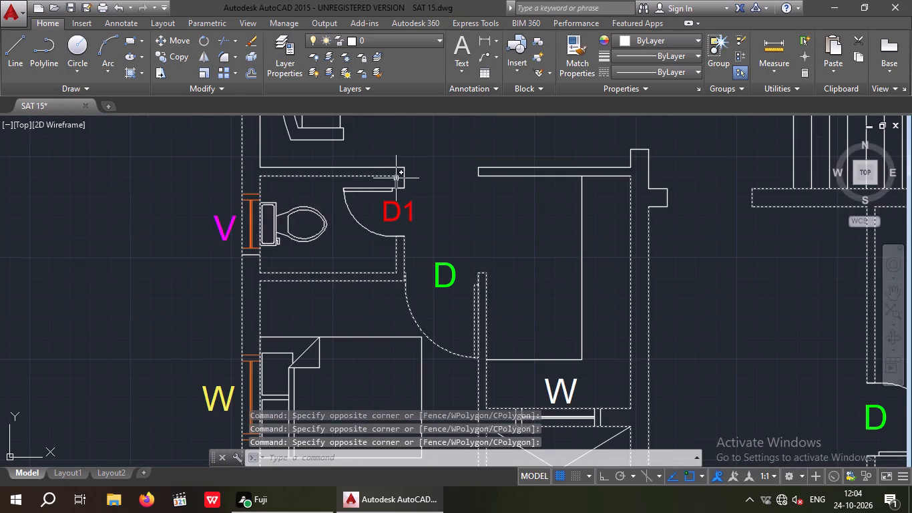
scroll(399, 177, up, 5)
drag(471, 180, 347, 224)
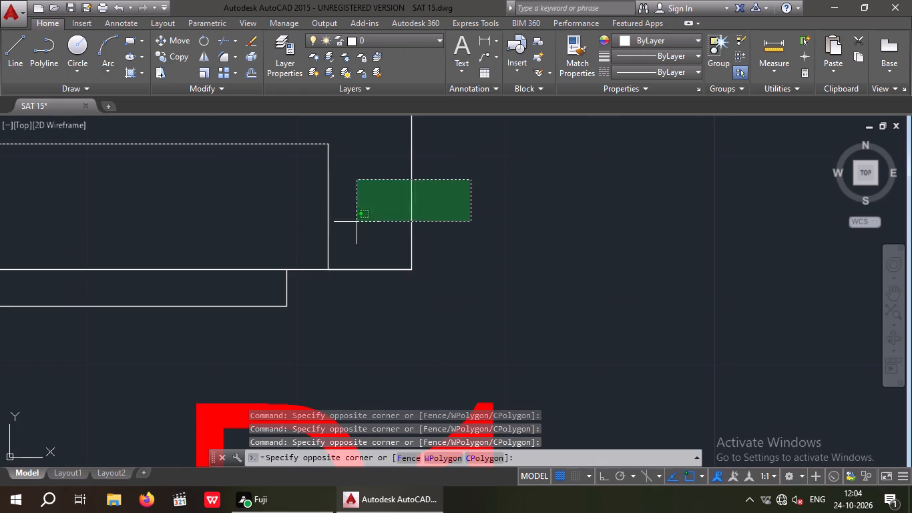
drag(347, 224, 326, 224)
click(296, 220)
scroll(353, 198, down, 3)
middle_drag(372, 206, 397, 266)
drag(348, 230, 333, 226)
click(314, 206)
Add the living room's inner west wall line between the sofa window and the toilet's north wall to the selection.
scroll(319, 204, down, 2)
middle_drag(324, 215, 421, 291)
scroll(290, 265, up, 2)
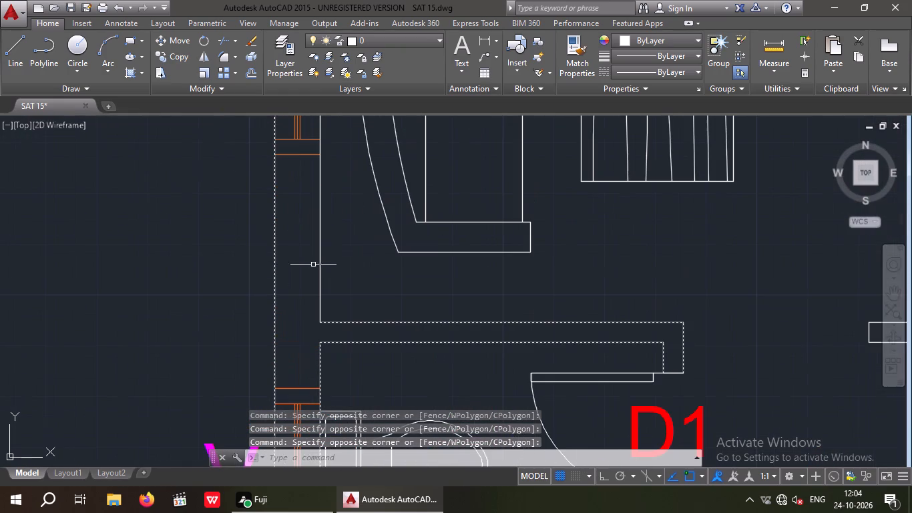
drag(364, 249, 298, 303)
click(295, 304)
Add the living room's south partition lines east of the opening and the projecting pier at their east end to the selection.
scroll(315, 279, down, 4)
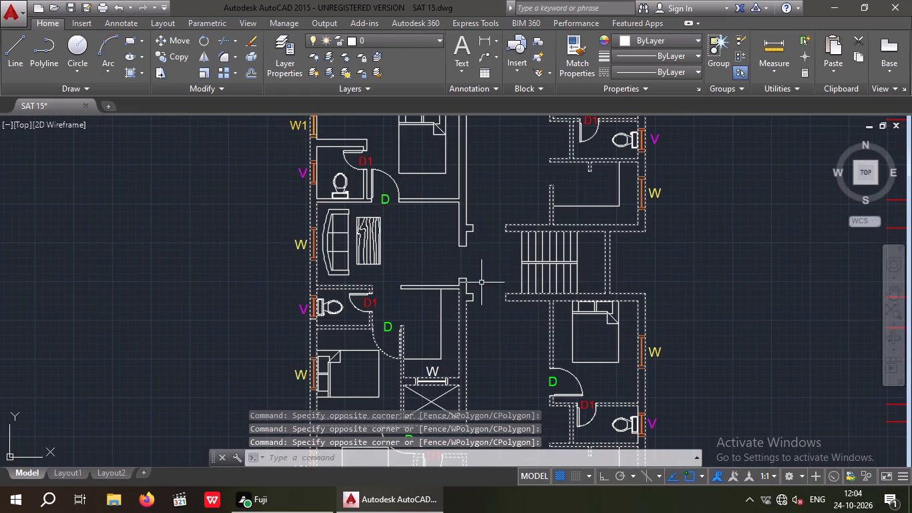
scroll(423, 295, up, 4)
drag(327, 305, 292, 305)
click(232, 202)
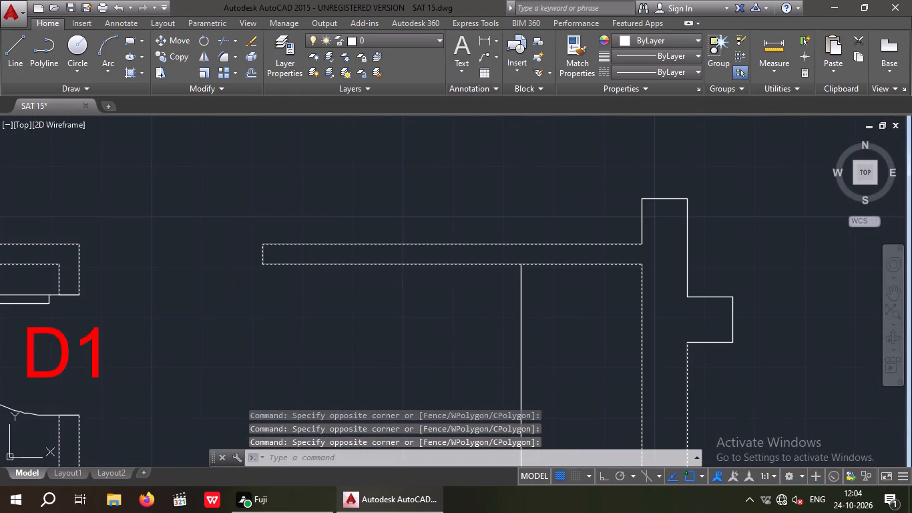
scroll(243, 203, down, 3)
scroll(369, 240, up, 3)
drag(371, 259, 346, 265)
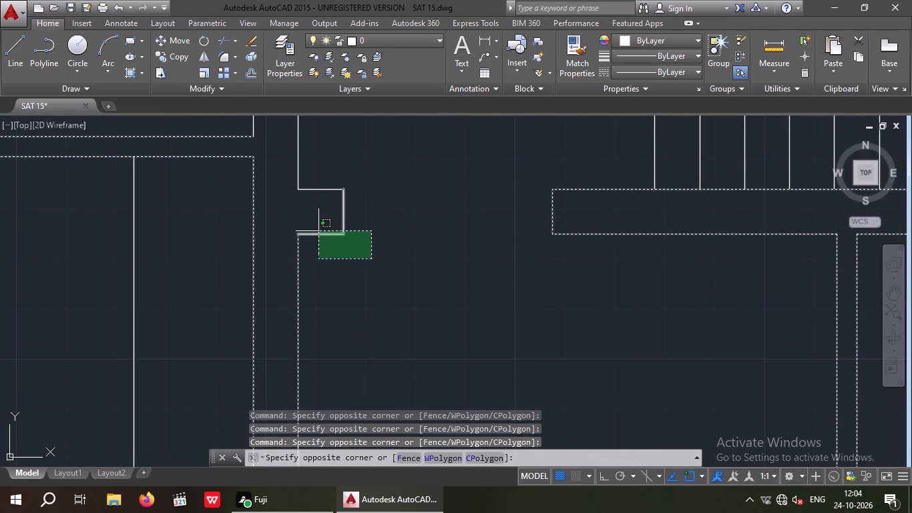
middle_drag(318, 231, 351, 324)
click(280, 163)
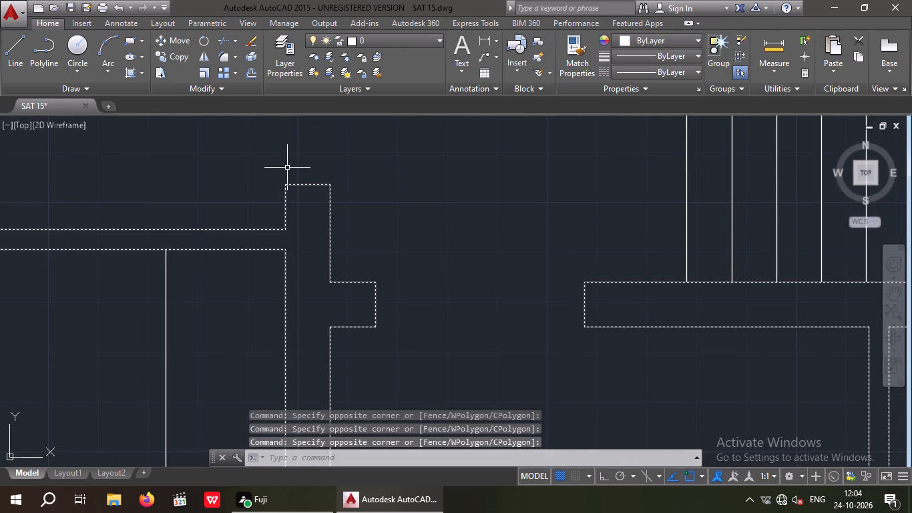
Add the living room's east wall and projecting pier, plus the bedroom's south wall lines east of door D, to the selection.
scroll(287, 174, down, 2)
middle_drag(324, 214, 335, 309)
scroll(333, 271, down, 2)
middle_drag(334, 273, 334, 303)
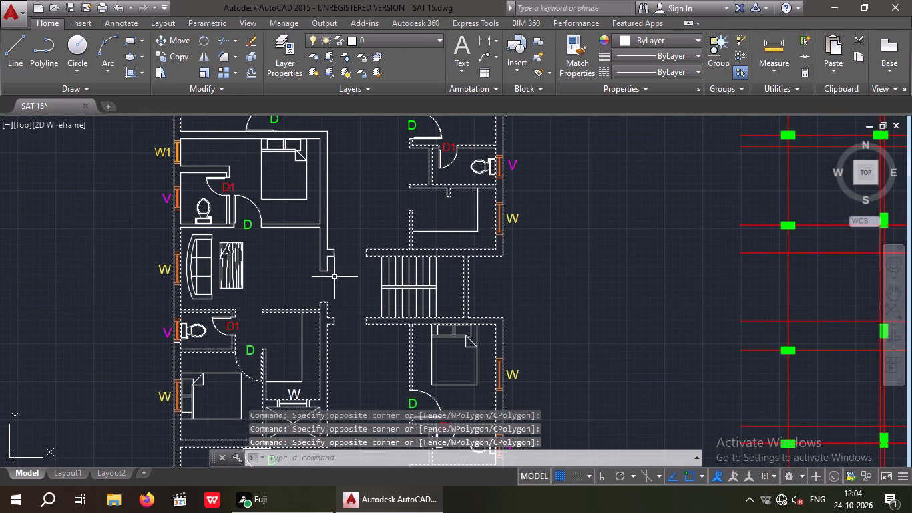
drag(336, 278, 325, 283)
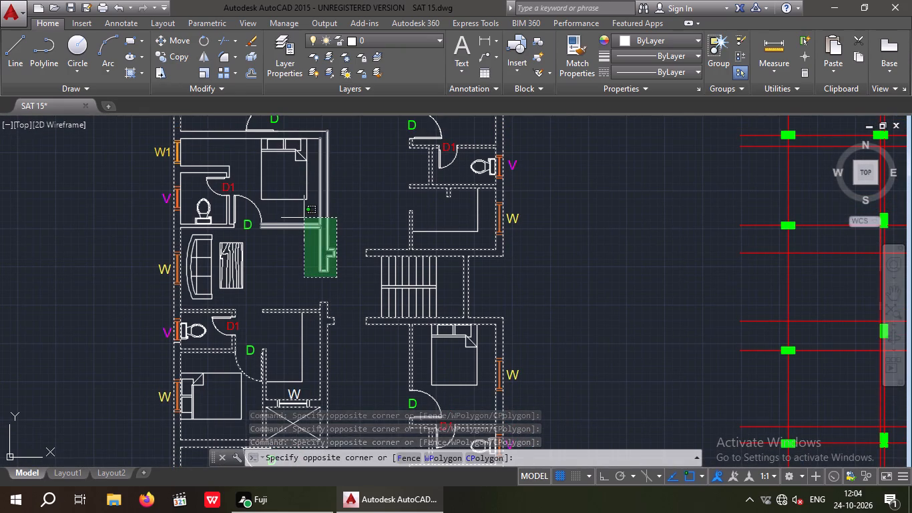
click(304, 217)
Add the south wall, east partition and inner west wall lines of the toilet north of the living room to the selection.
middle_drag(296, 252, 349, 307)
scroll(262, 279, up, 3)
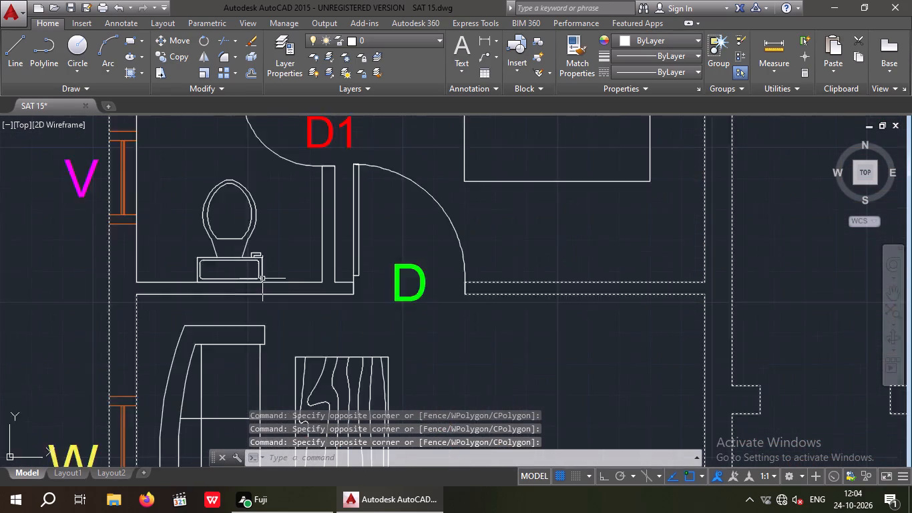
scroll(262, 279, up, 1)
drag(393, 321, 381, 314)
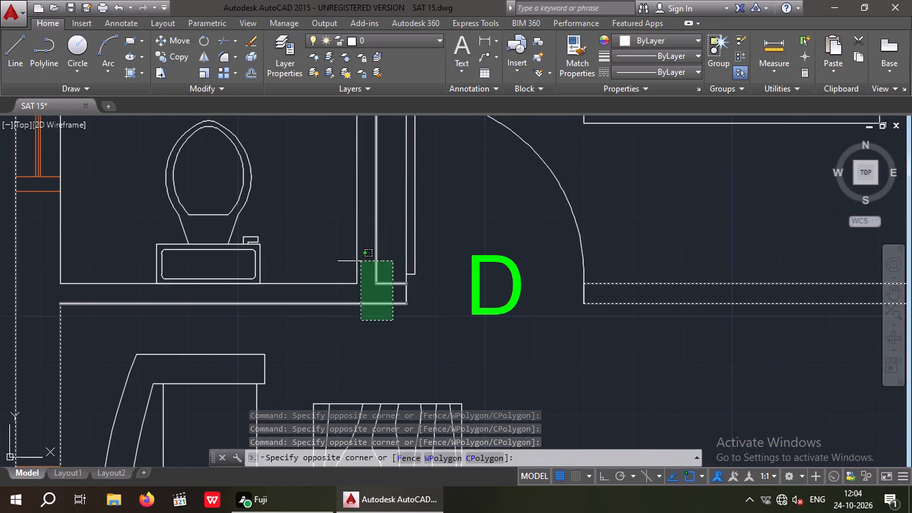
click(348, 254)
middle_drag(323, 325, 387, 373)
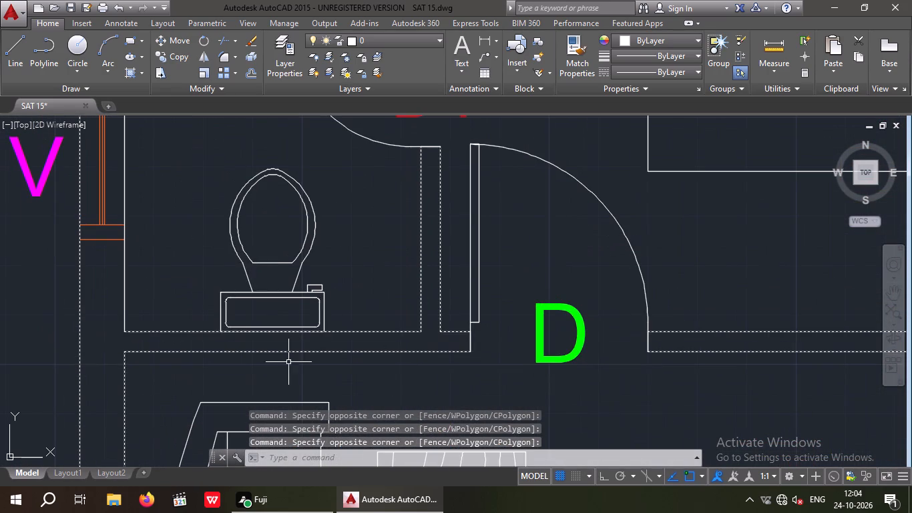
drag(174, 274, 136, 297)
click(109, 305)
Add that toilet's north wall lines and the short return lines at door D1 to the selection.
scroll(120, 301, down, 3)
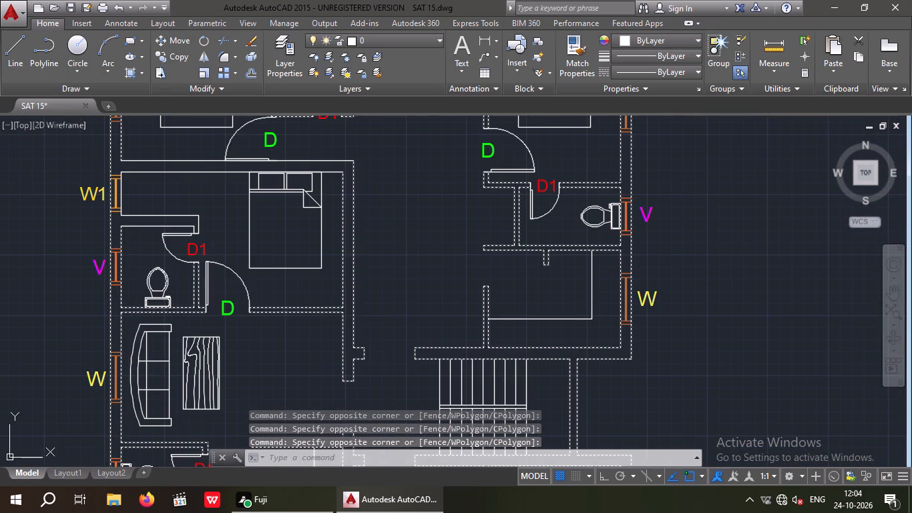
scroll(154, 229, up, 3)
middle_drag(140, 231, 152, 261)
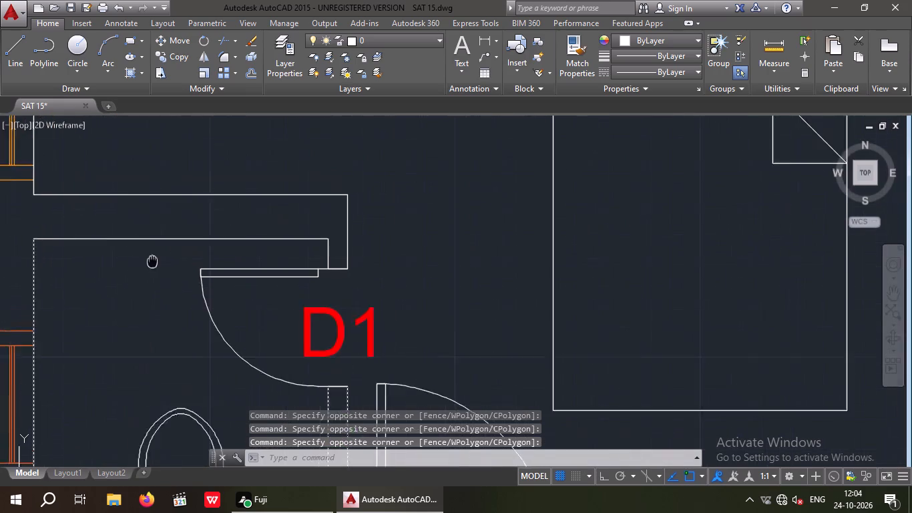
middle_drag(152, 261, 204, 326)
drag(449, 236, 399, 285)
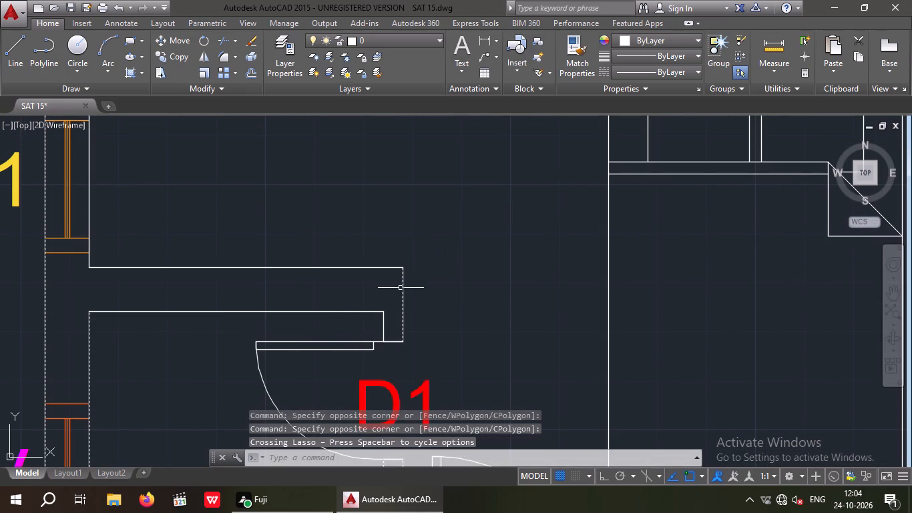
drag(395, 299, 369, 321)
click(364, 323)
drag(361, 285, 328, 273)
click(313, 260)
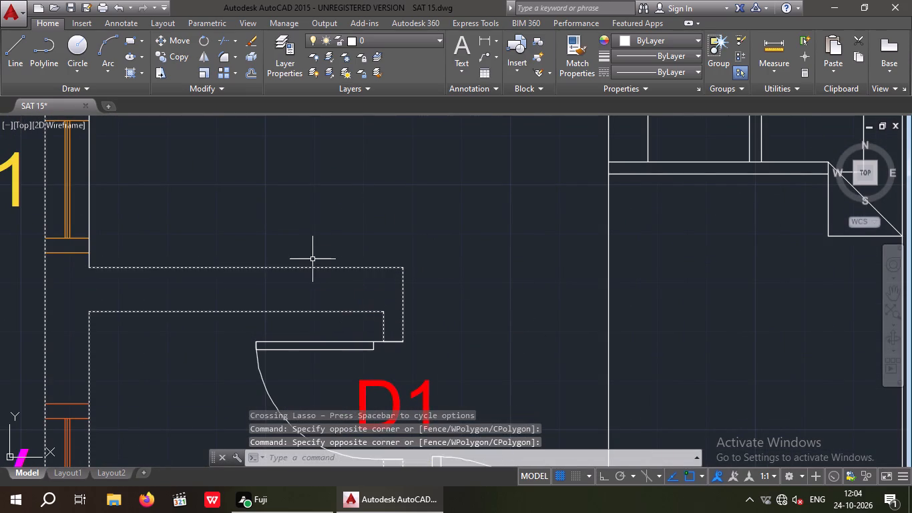
Add the inner west and north wall lines of the bedroom with window W1 and the northwest bedroom's south wall line to the selection.
scroll(310, 259, down, 2)
middle_drag(312, 259, 389, 329)
scroll(308, 248, up, 4)
drag(294, 375, 280, 359)
click(250, 333)
drag(421, 297, 391, 287)
click(357, 220)
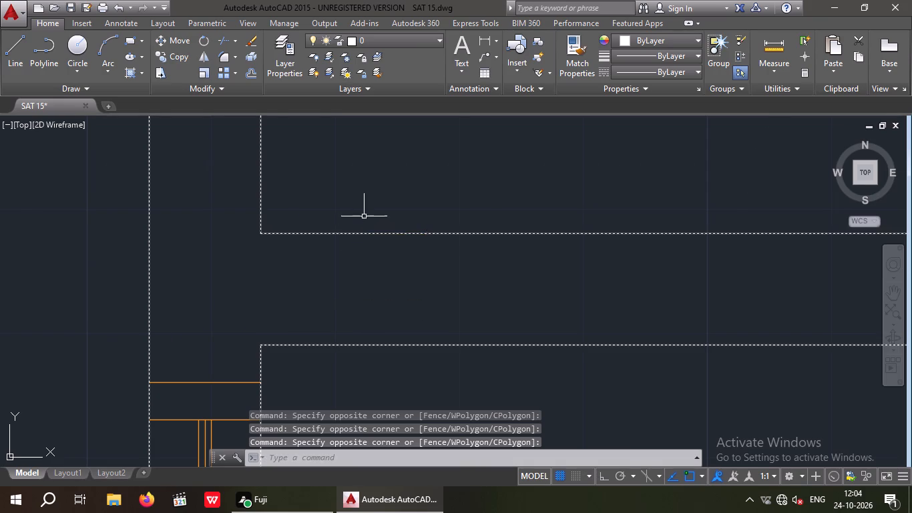
scroll(364, 216, down, 4)
middle_drag(402, 276, 328, 294)
scroll(389, 231, down, 2)
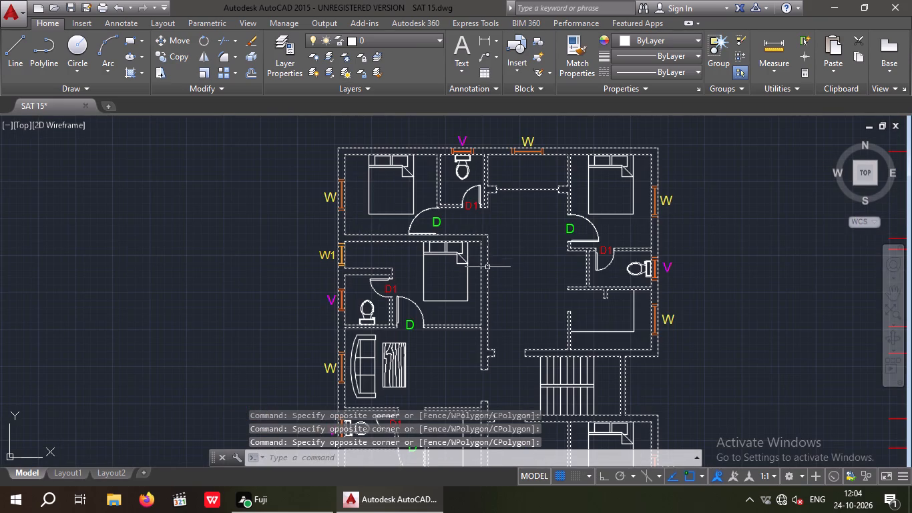
Set the colour of all the selected wall lines to black (0,0,0) and clear the selection.
middle_drag(501, 263, 332, 181)
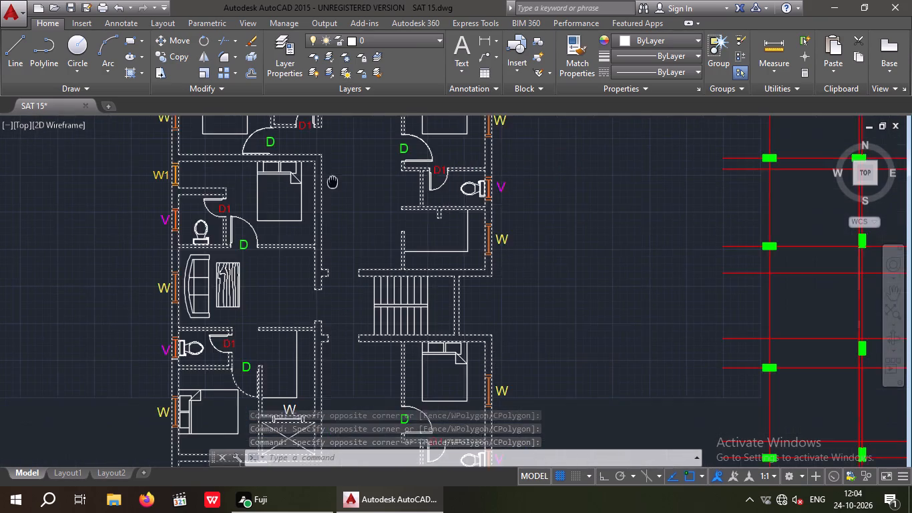
middle_drag(332, 181, 332, 180)
scroll(362, 180, down, 1)
middle_drag(363, 202, 340, 244)
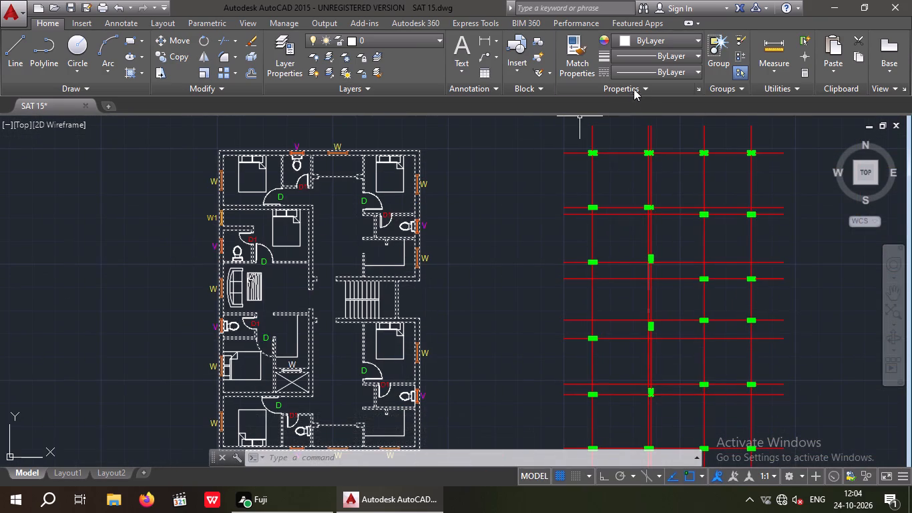
click(655, 40)
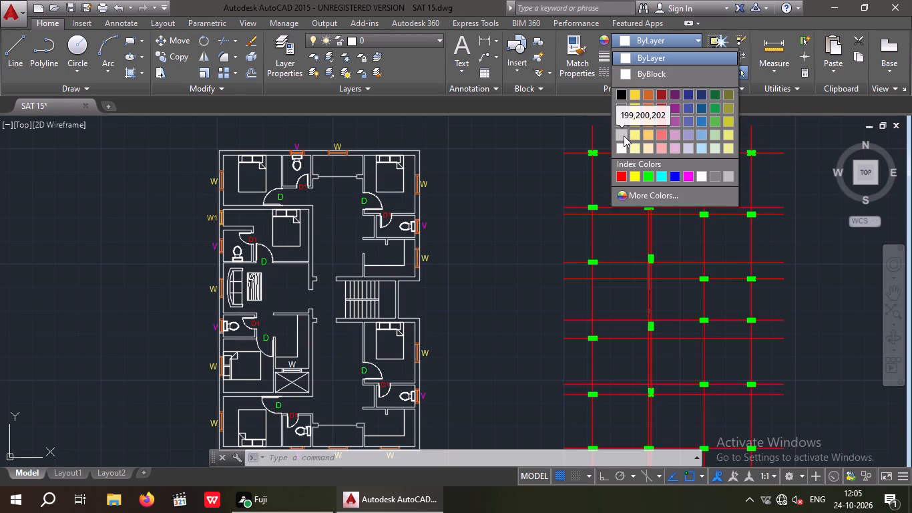
click(621, 95)
key(Escape)
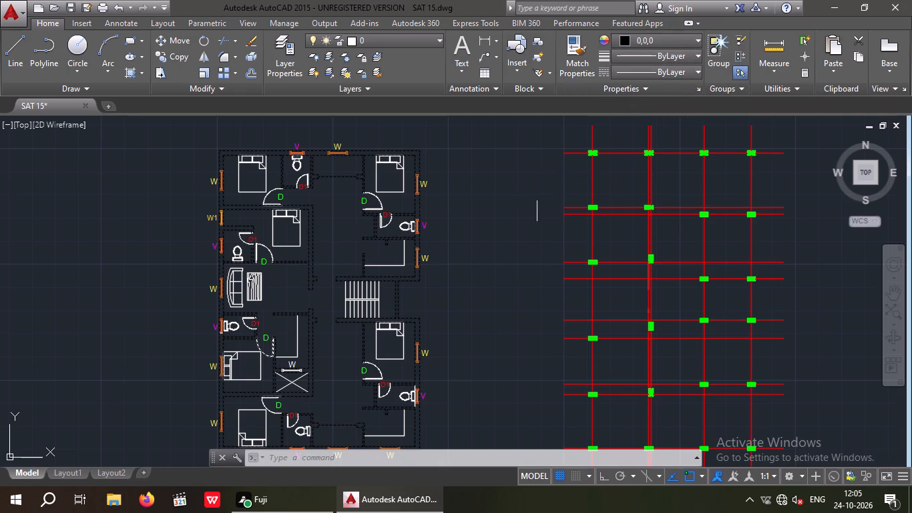
key(Escape)
Examine the recoloured floor plan, especially around the crossed shaft, for windows and labels that still need colouring.
middle_drag(479, 247, 479, 170)
scroll(483, 174, down, 1)
middle_drag(482, 178, 457, 250)
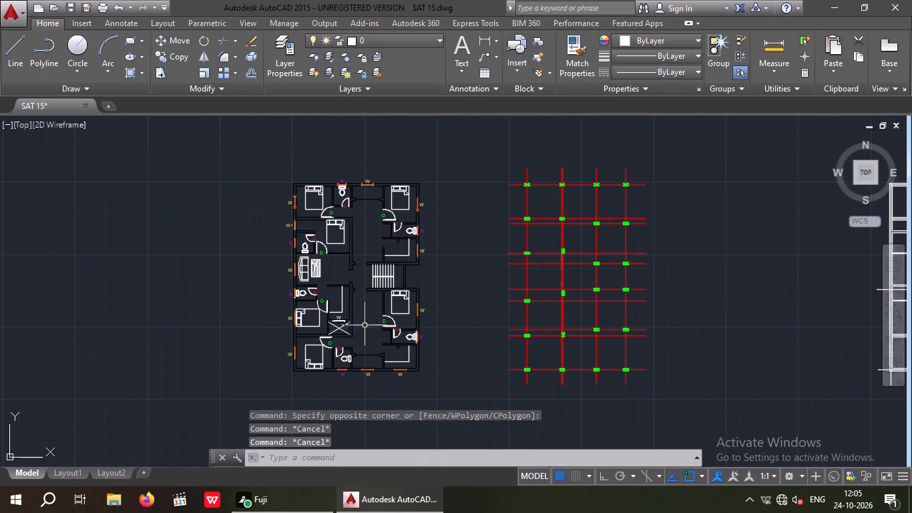
scroll(359, 336, up, 5)
middle_drag(361, 327, 453, 301)
scroll(407, 284, down, 1)
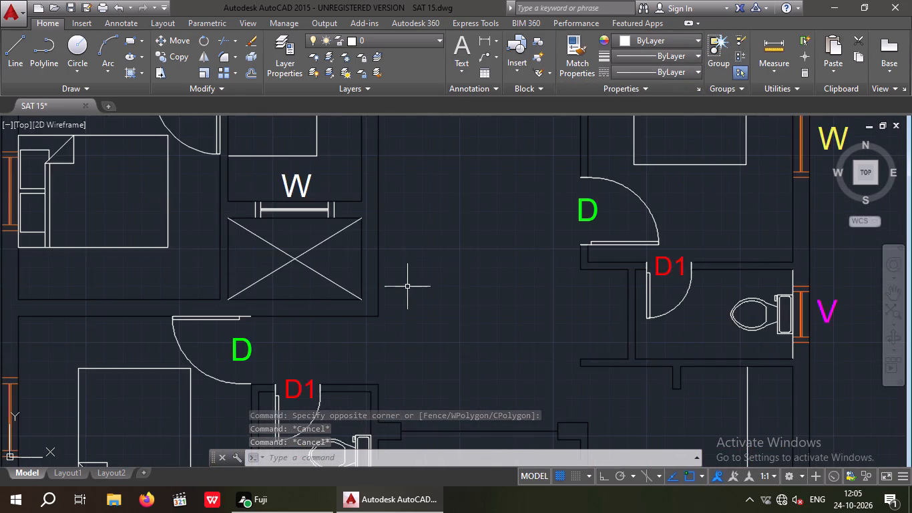
scroll(409, 289, down, 1)
scroll(339, 234, up, 1)
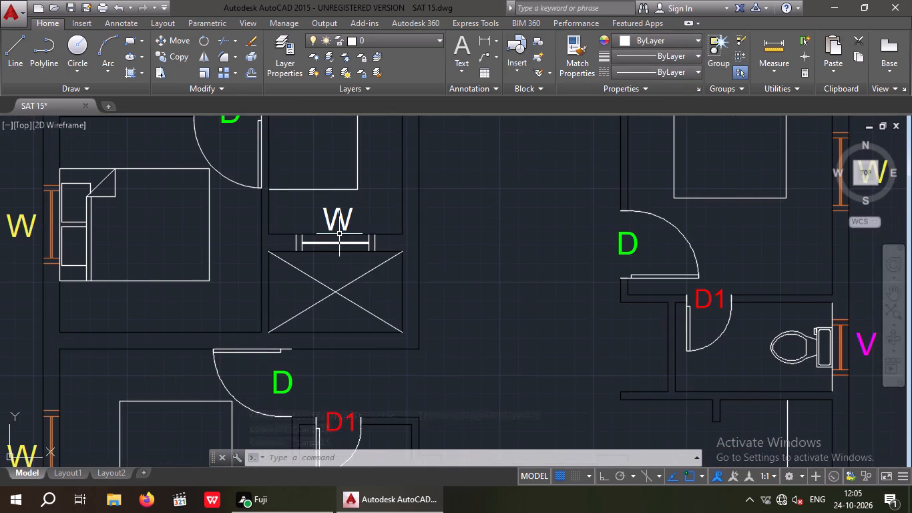
middle_drag(347, 258, 400, 276)
scroll(391, 257, down, 2)
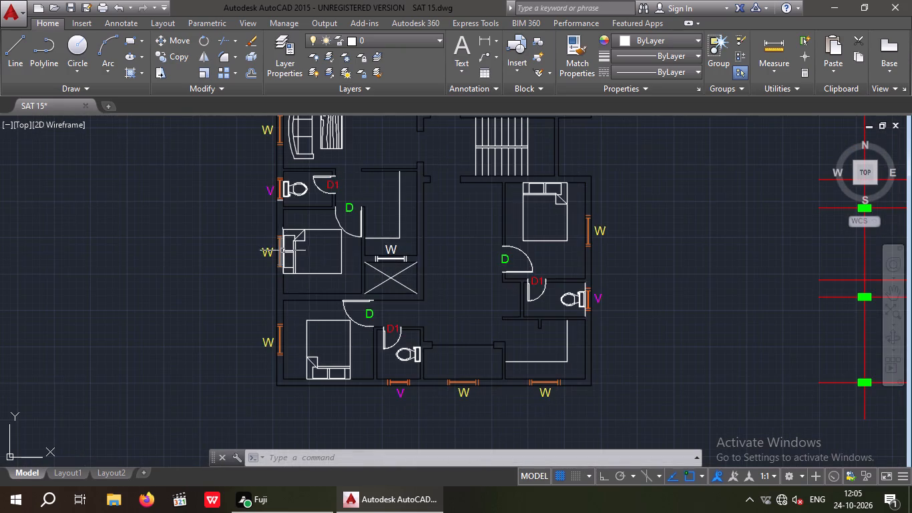
Recolour the window lines on the crossed shaft's north side to orange 205,105,40, matching the west bedroom window.
scroll(283, 250, up, 2)
click(270, 261)
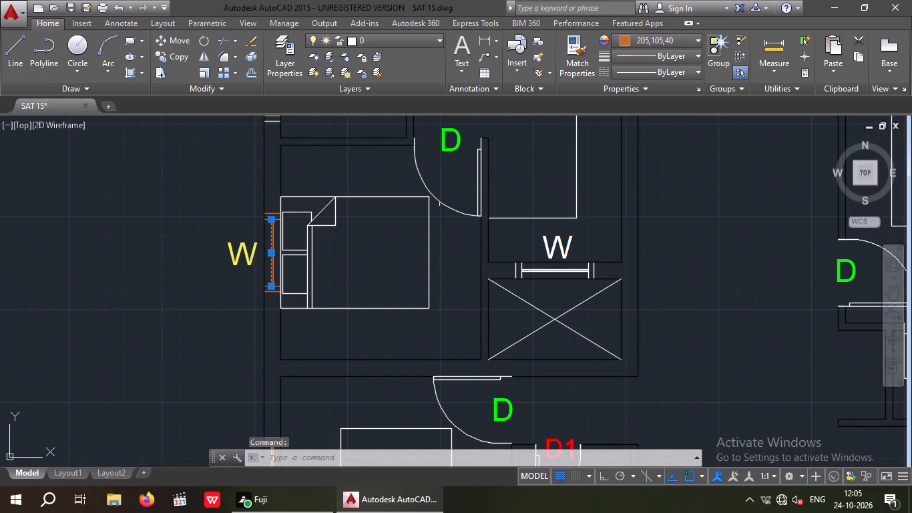
click(658, 43)
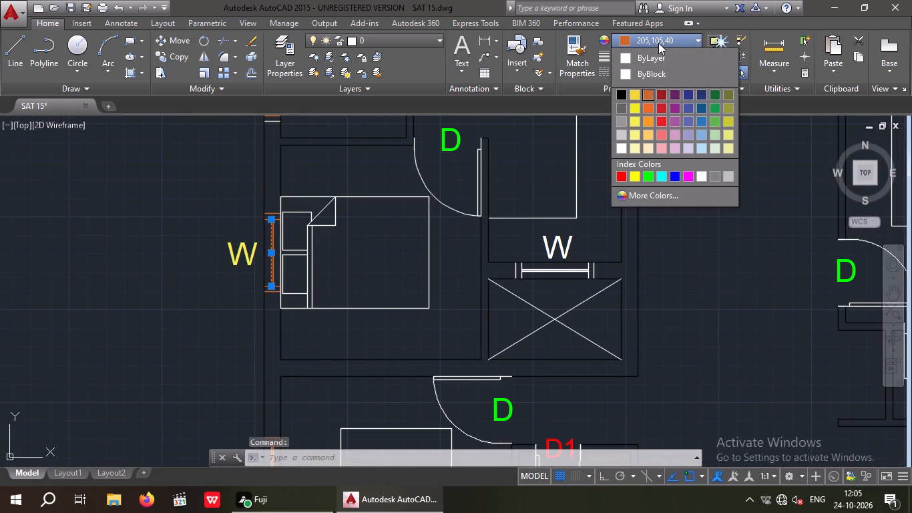
key(Escape)
key(Escape)
key(Escape)
scroll(578, 292, up, 3)
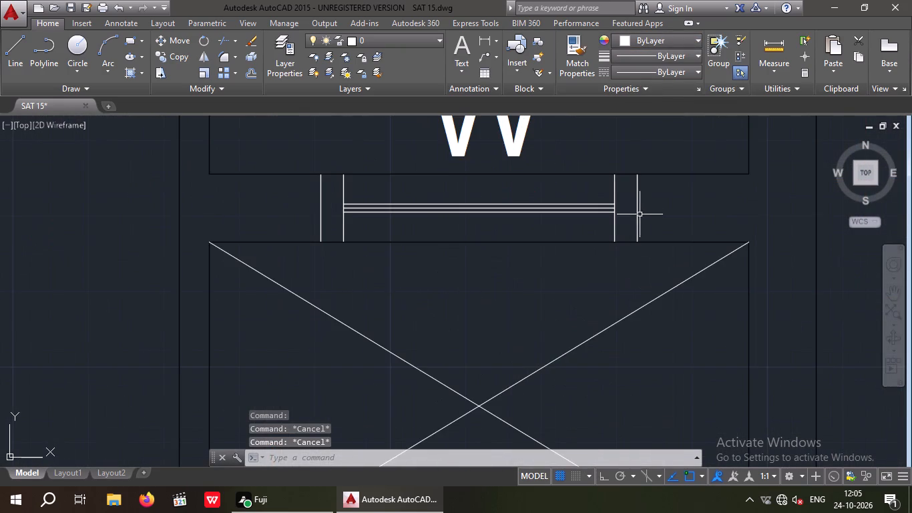
middle_drag(640, 210, 641, 259)
drag(658, 230, 548, 278)
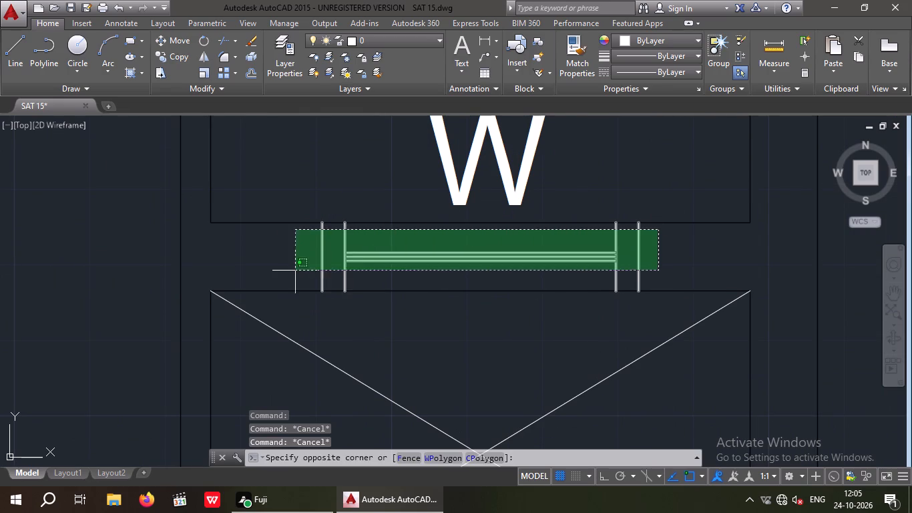
click(294, 271)
click(657, 36)
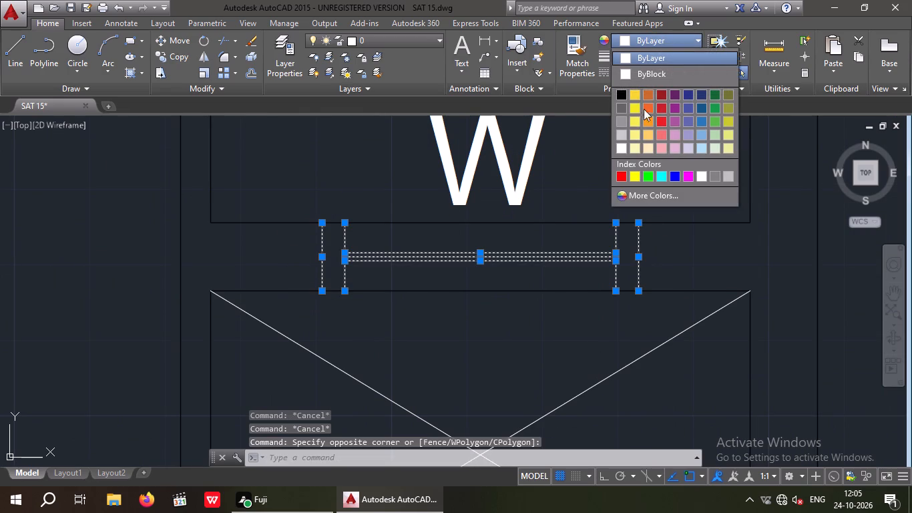
click(646, 93)
key(Escape)
scroll(588, 180, down, 4)
key(Escape)
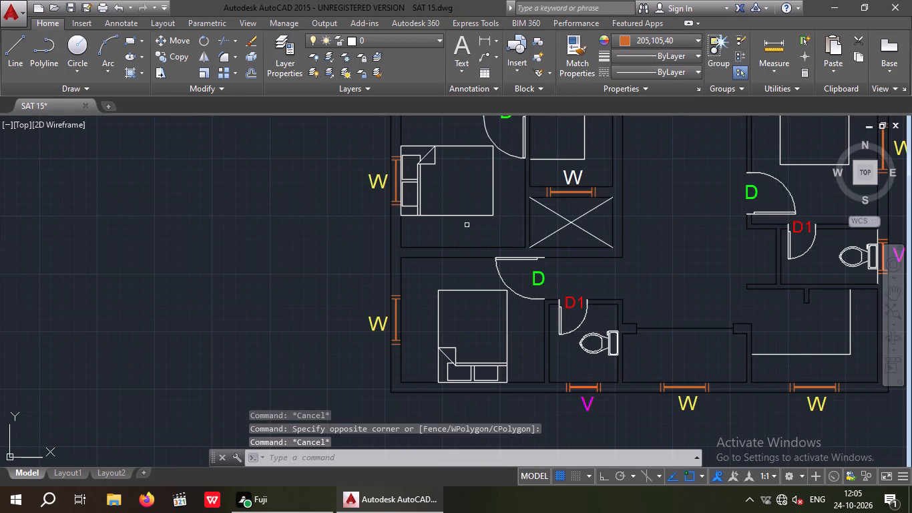
Set the W label above the crossed shaft's window to yellow 244,238,81, matching the west bedroom's W label.
scroll(384, 172, up, 3)
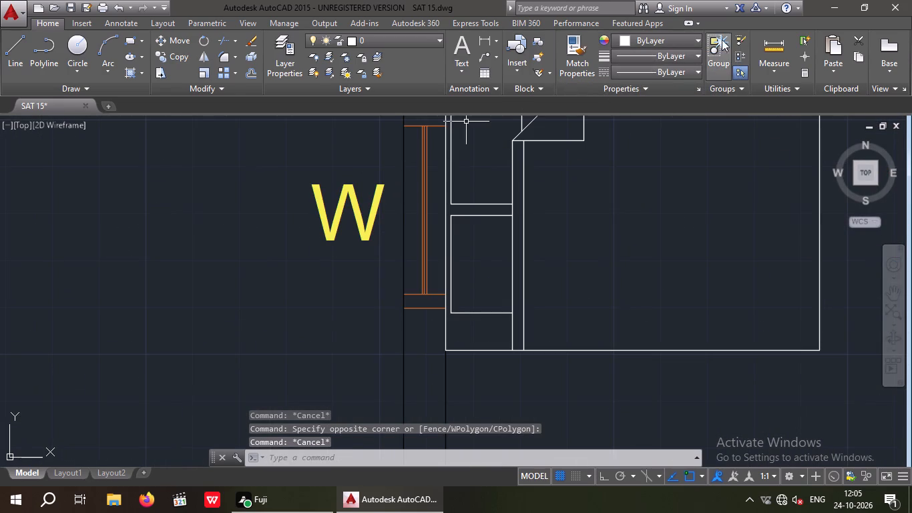
click(660, 35)
key(Escape)
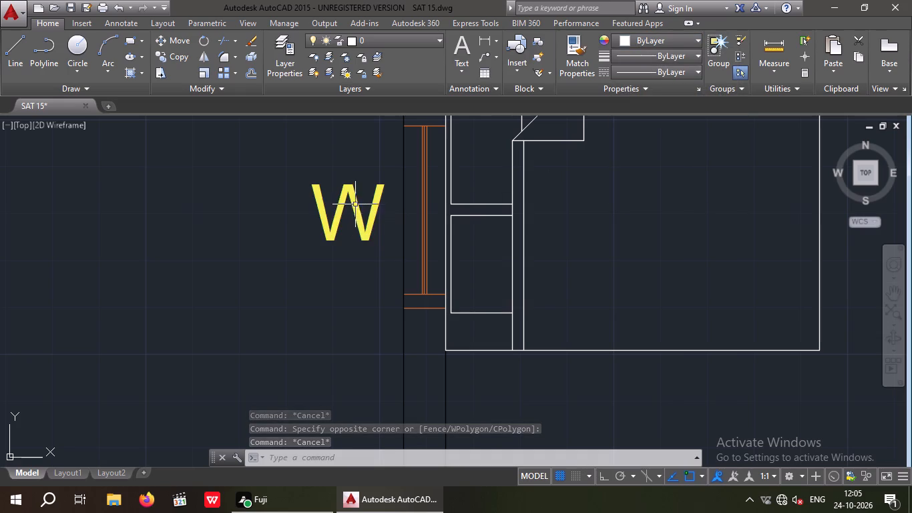
click(356, 204)
click(660, 43)
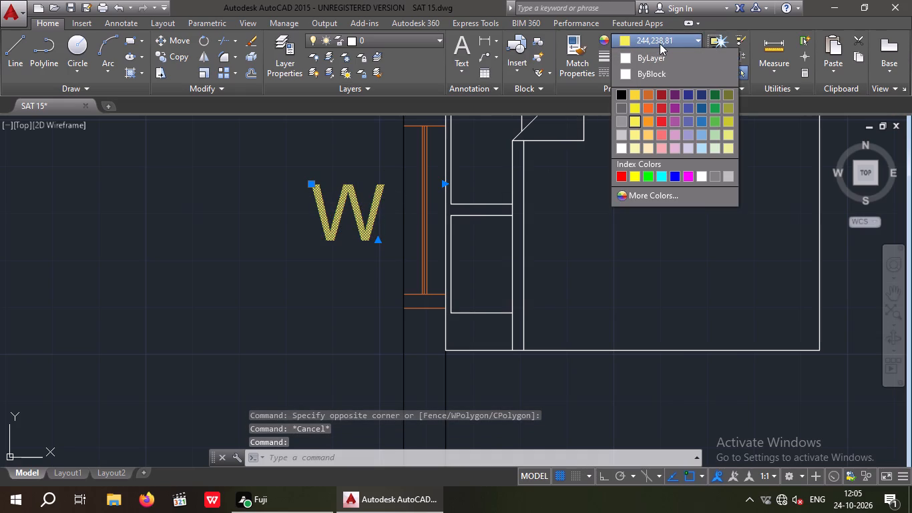
key(Escape)
scroll(609, 111, down, 4)
middle_drag(570, 148, 492, 150)
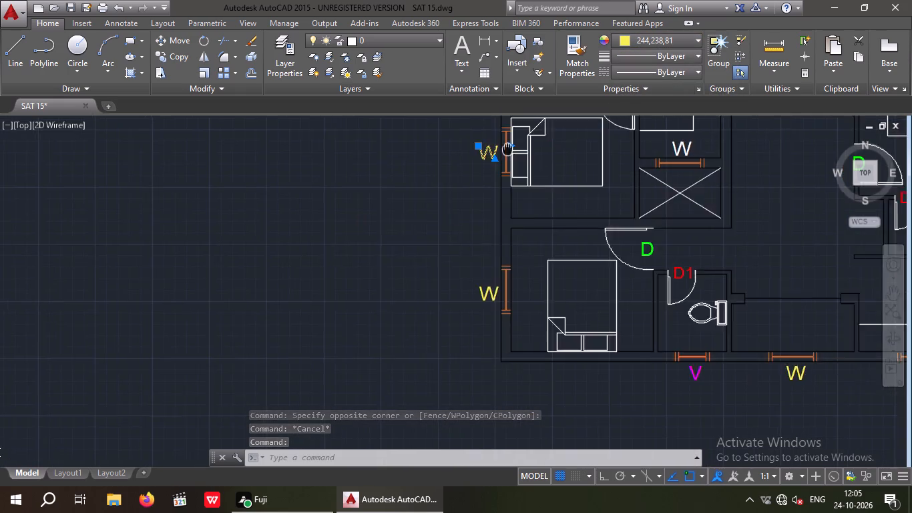
middle_drag(492, 150, 385, 163)
scroll(568, 166, up, 3)
drag(563, 144, 430, 174)
click(425, 174)
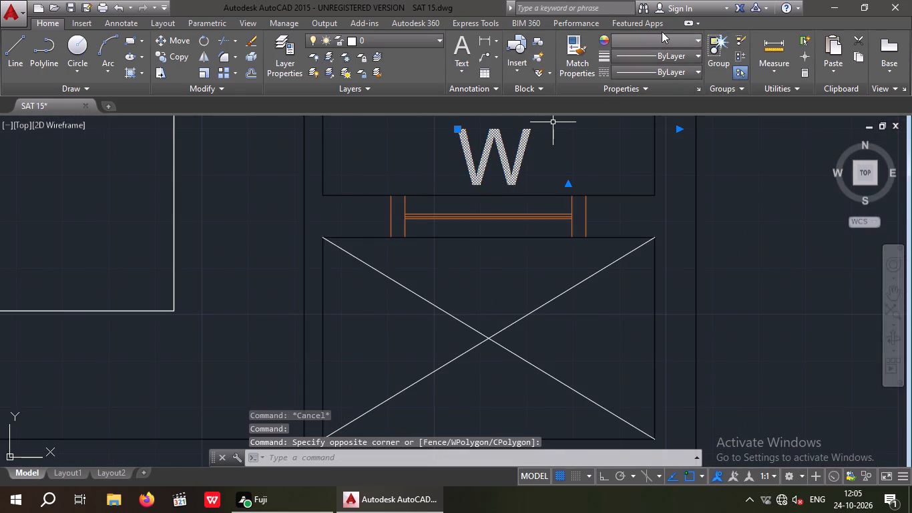
click(655, 39)
click(637, 121)
key(Escape)
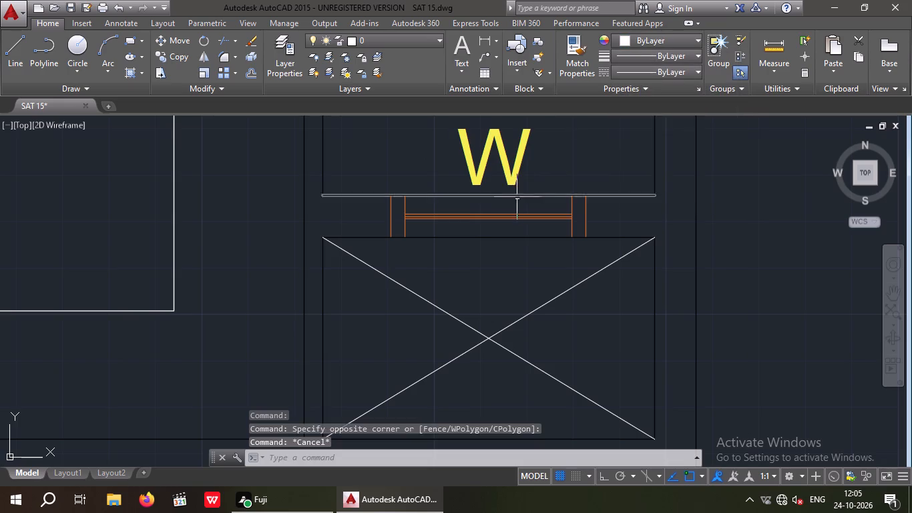
Save the SAT 15 drawing.
scroll(515, 199, down, 3)
middle_drag(460, 226, 296, 263)
scroll(308, 258, down, 1)
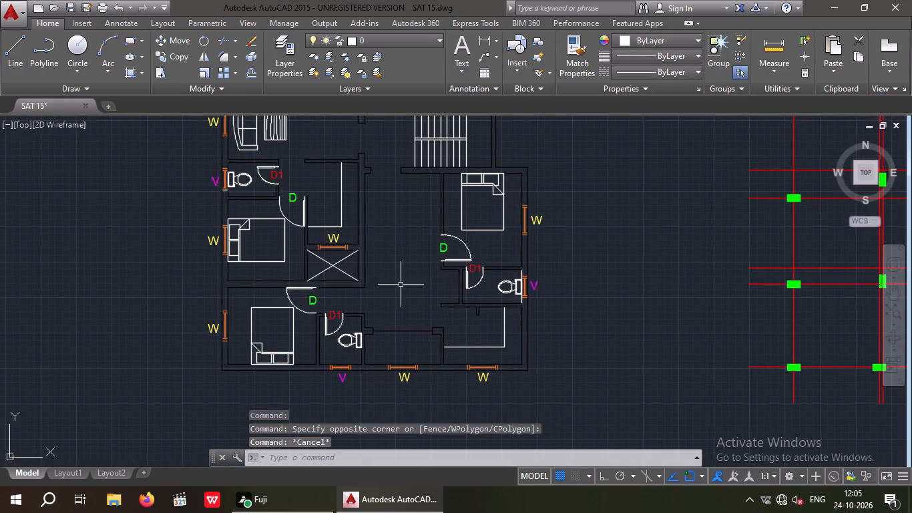
key(Escape)
key(Escape)
key(ctrl+s)
key(ctrl+s)
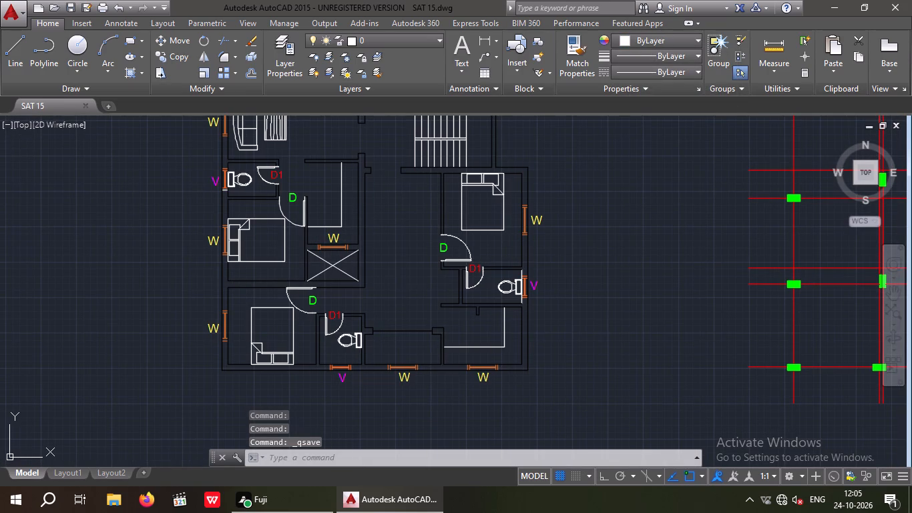
middle_drag(393, 290, 379, 329)
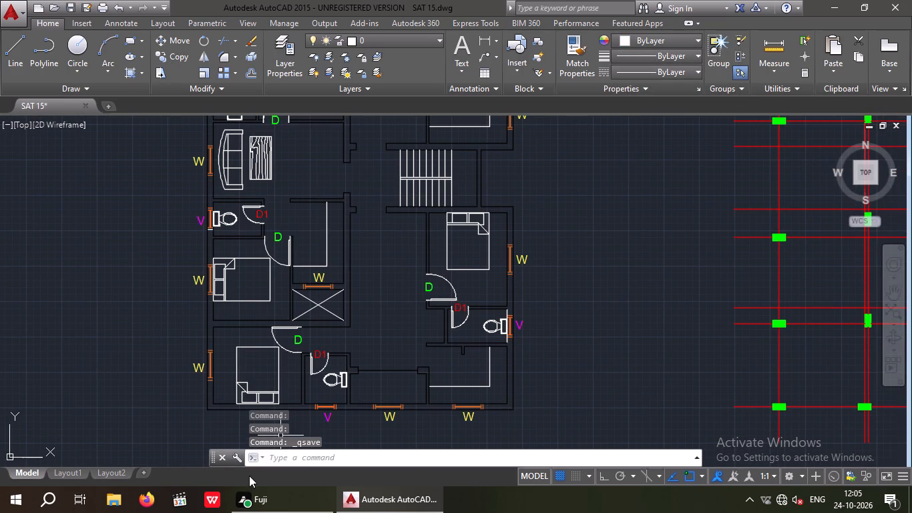
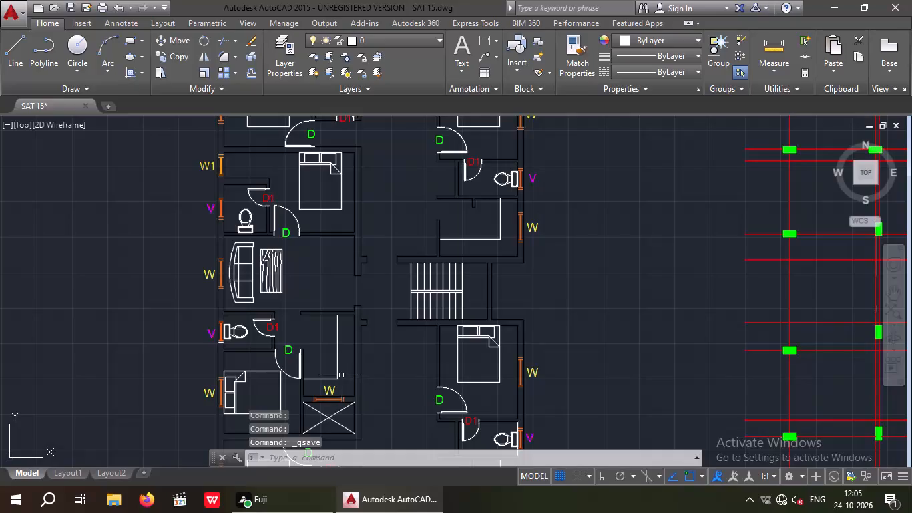
Recolour the three L-shaped kitchen counter lines to magenta, one in the west kitchen and two in the east kitchens.
scroll(340, 372, up, 2)
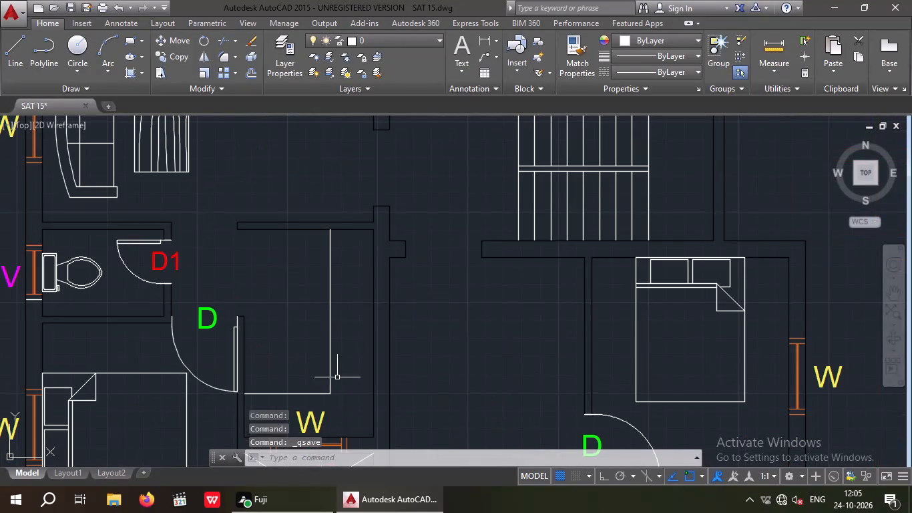
drag(340, 399, 322, 385)
click(306, 371)
scroll(313, 329, down, 2)
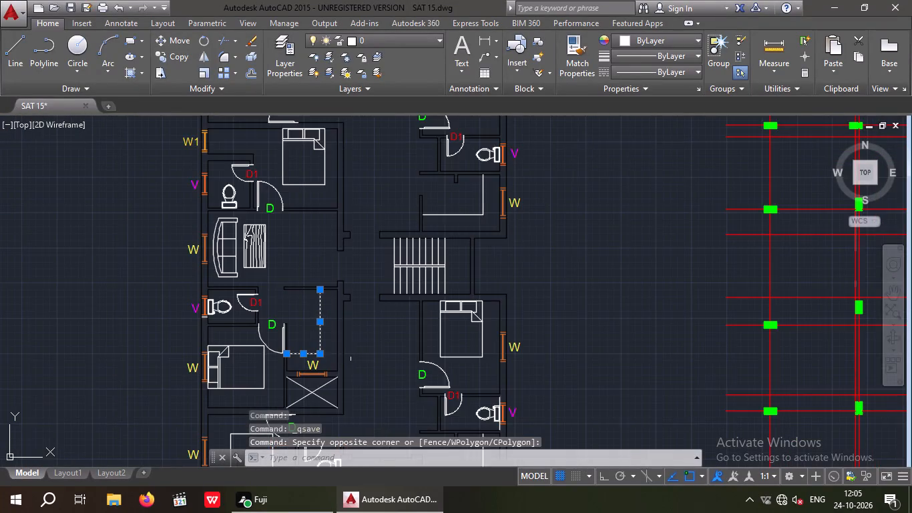
middle_drag(355, 358, 349, 242)
scroll(455, 354, up, 2)
drag(524, 377, 493, 351)
click(485, 331)
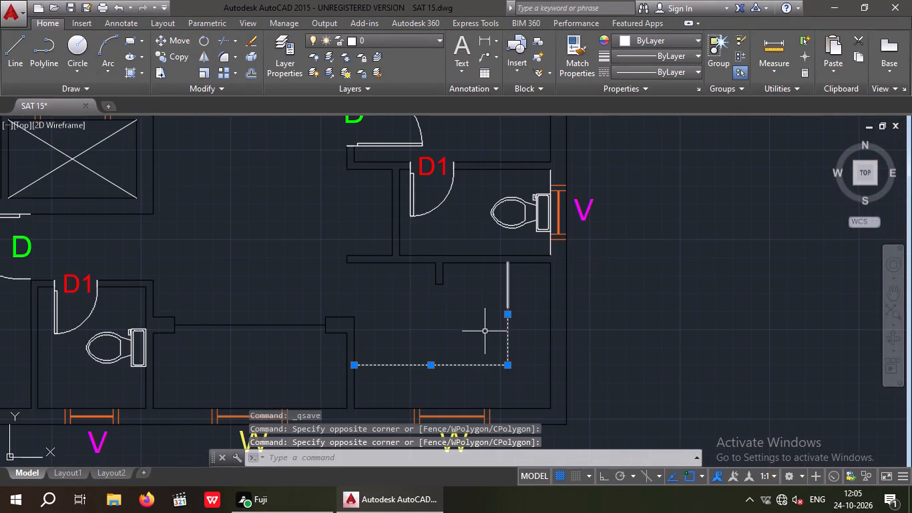
scroll(479, 331, down, 2)
middle_drag(371, 297, 367, 404)
middle_drag(344, 289, 347, 315)
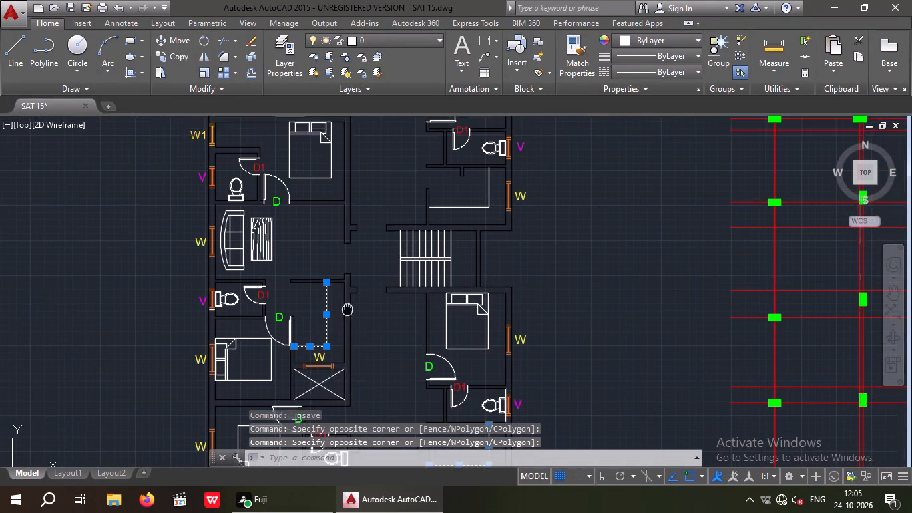
middle_drag(347, 315, 347, 393)
scroll(485, 301, up, 2)
drag(502, 308, 474, 291)
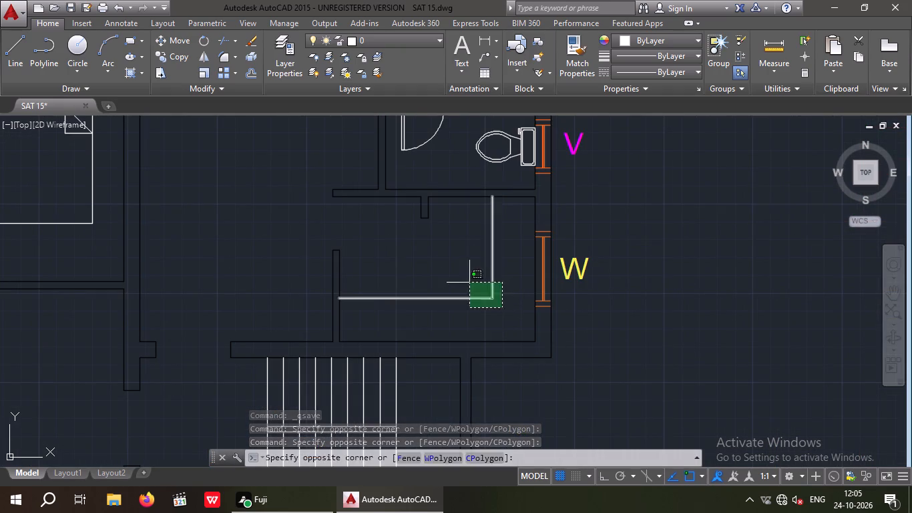
click(469, 283)
scroll(465, 283, down, 3)
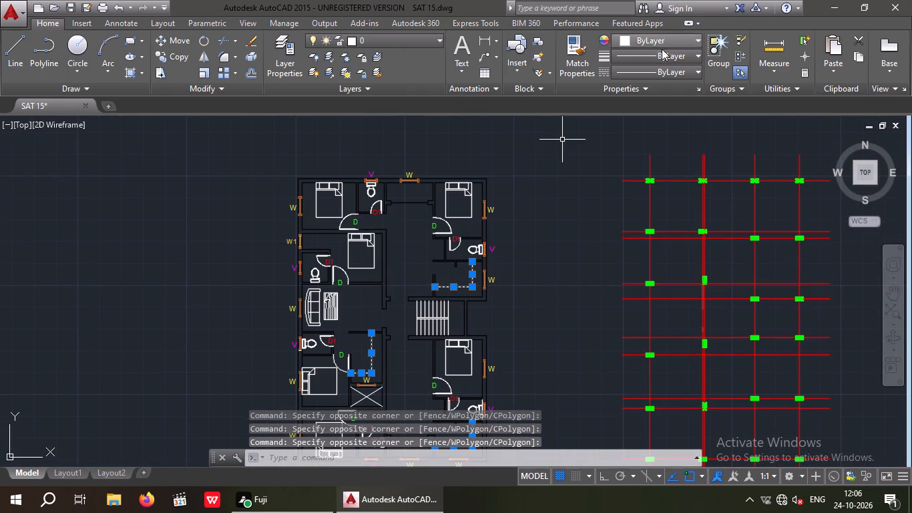
click(663, 40)
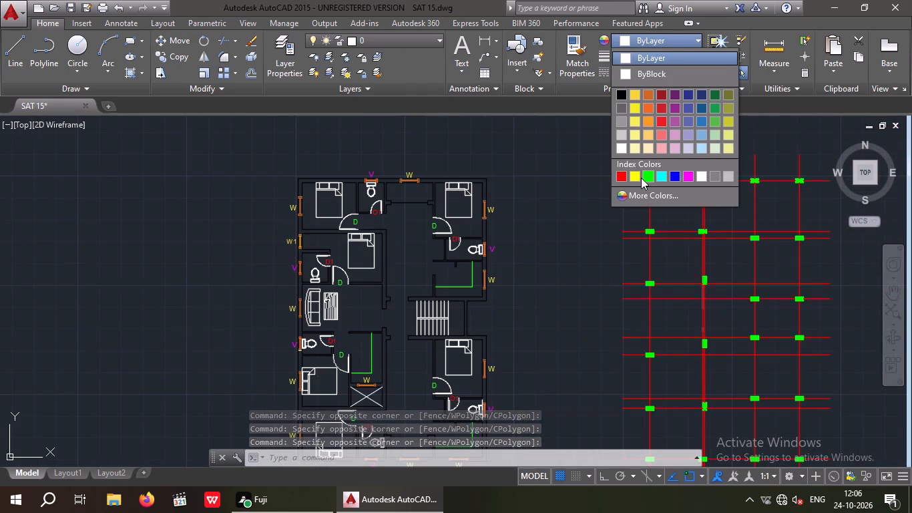
click(692, 176)
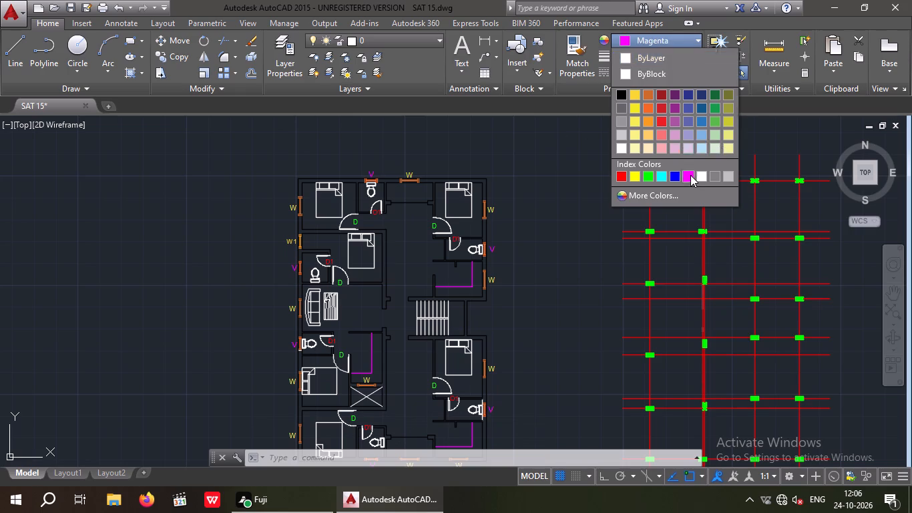
key(Escape)
key(Escape)
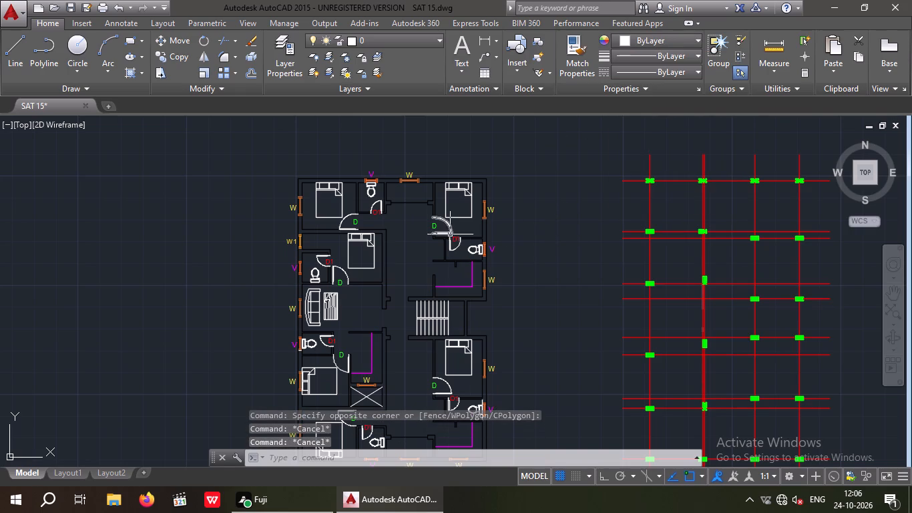
Load the DASHED linetype from acadiso.lin into the drawing.
middle_drag(438, 222, 433, 174)
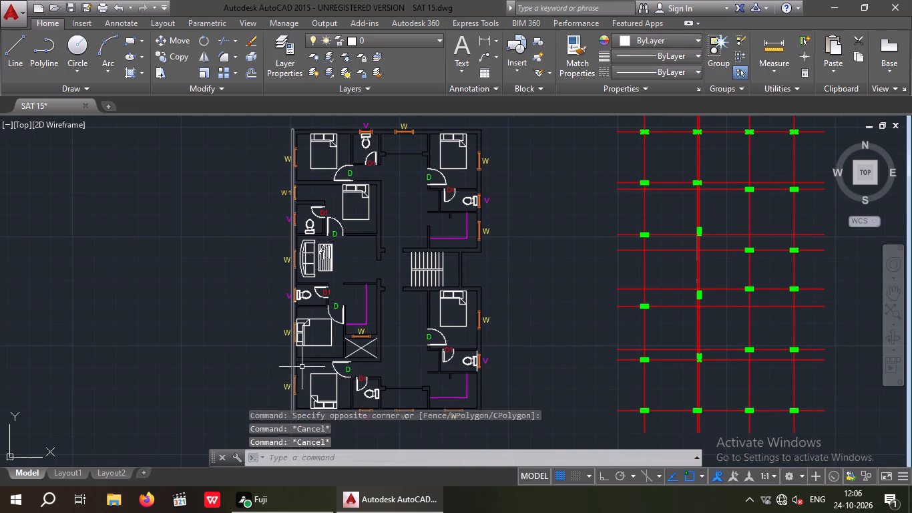
click(662, 55)
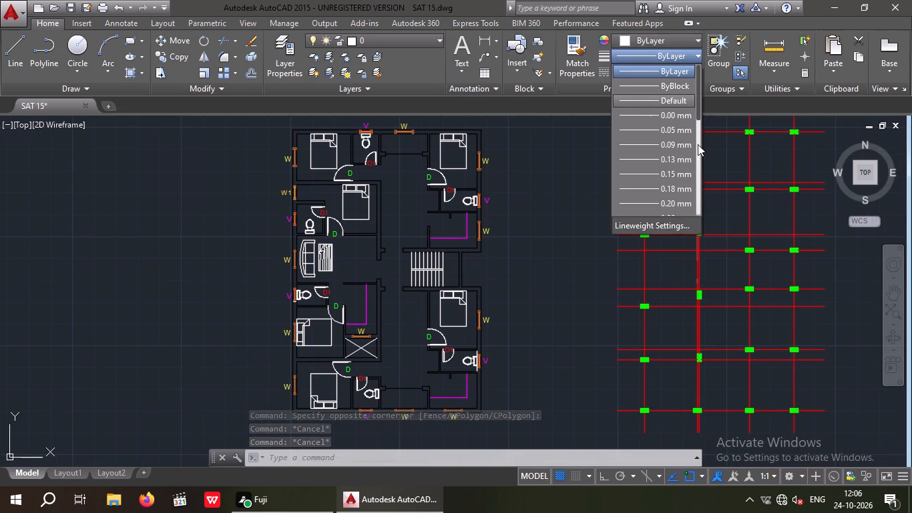
click(661, 51)
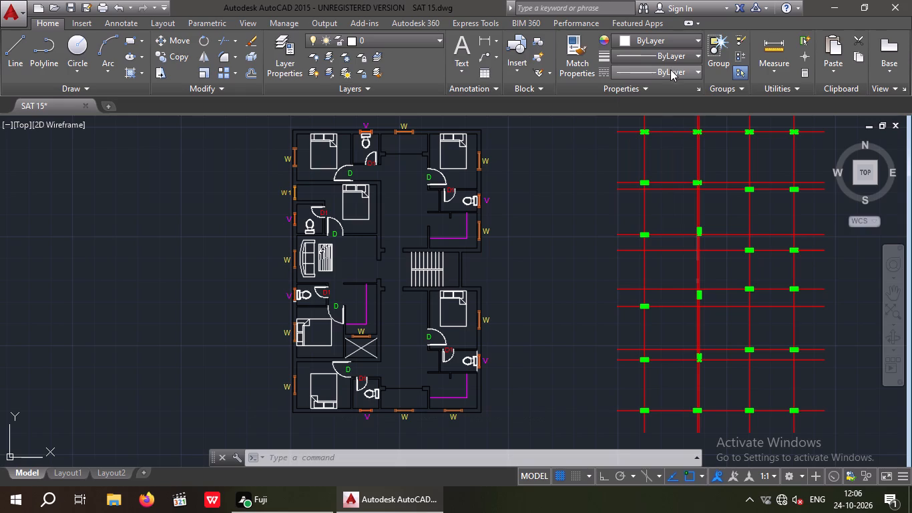
click(670, 69)
click(658, 138)
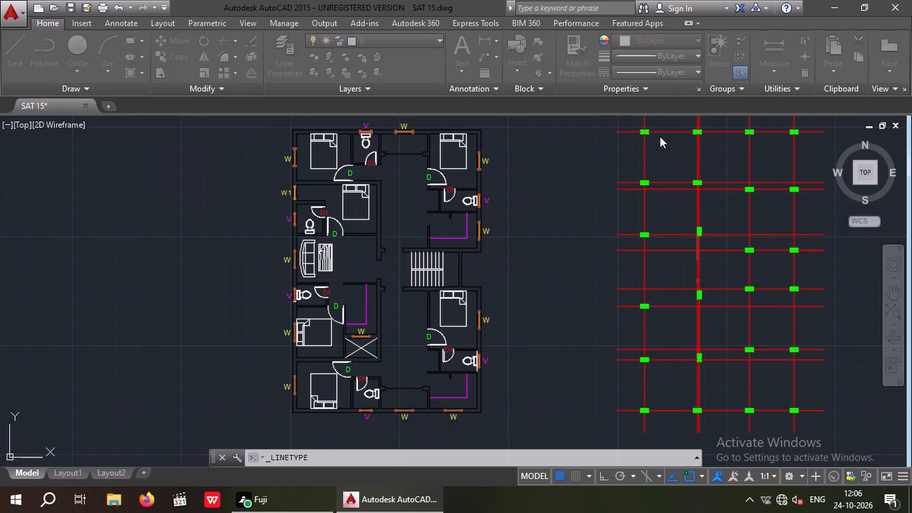
click(575, 137)
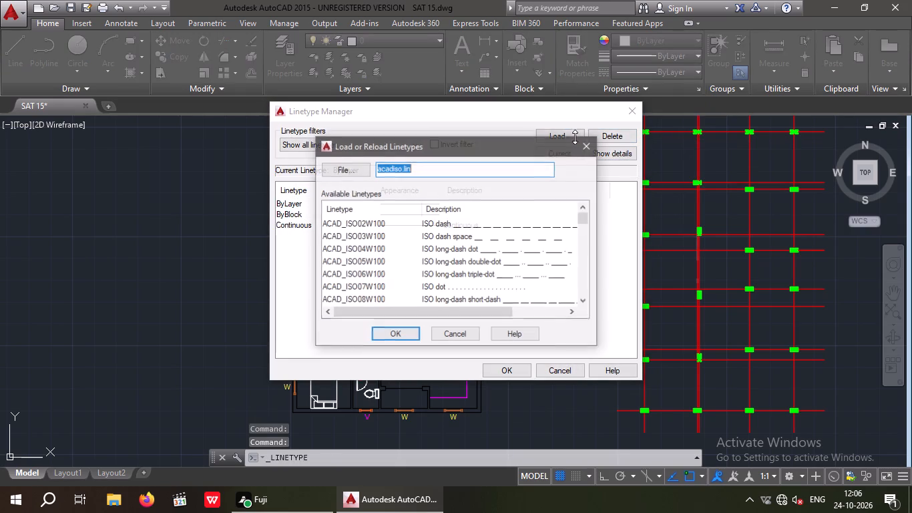
click(498, 239)
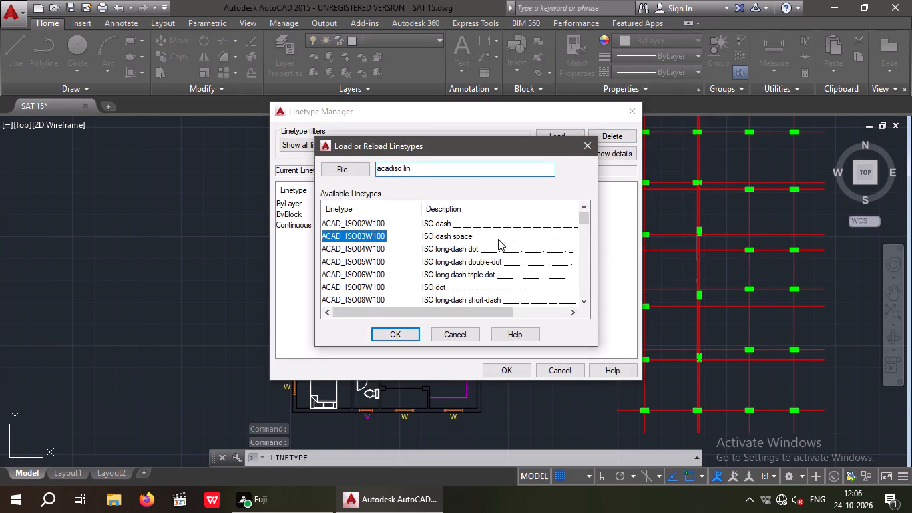
scroll(489, 252, down, 4)
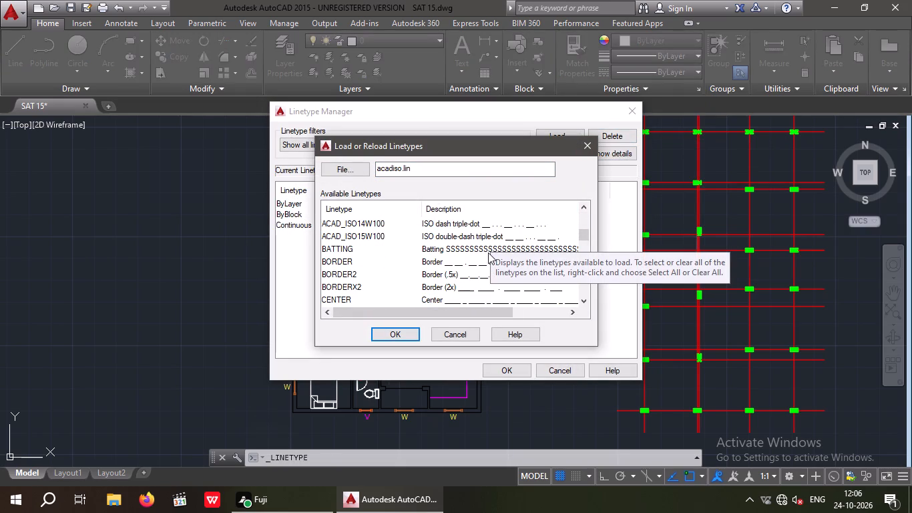
scroll(472, 241, down, 1)
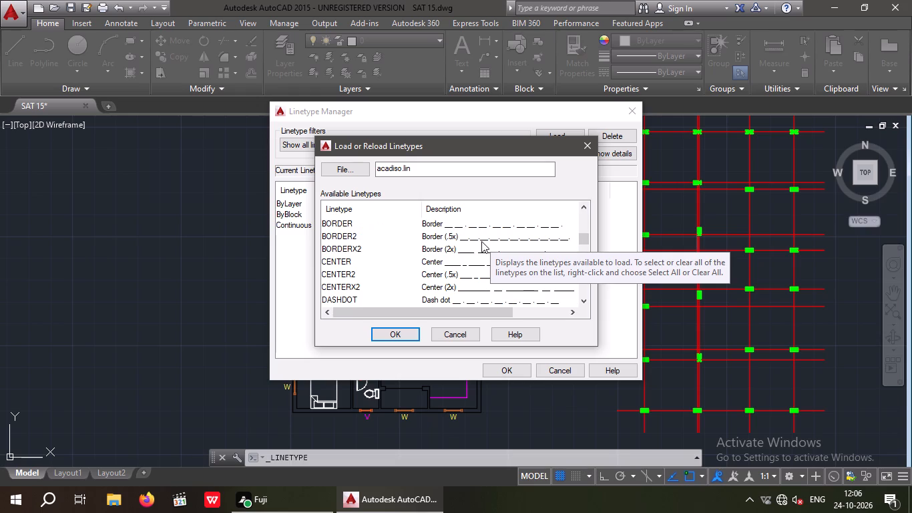
scroll(478, 238, down, 3)
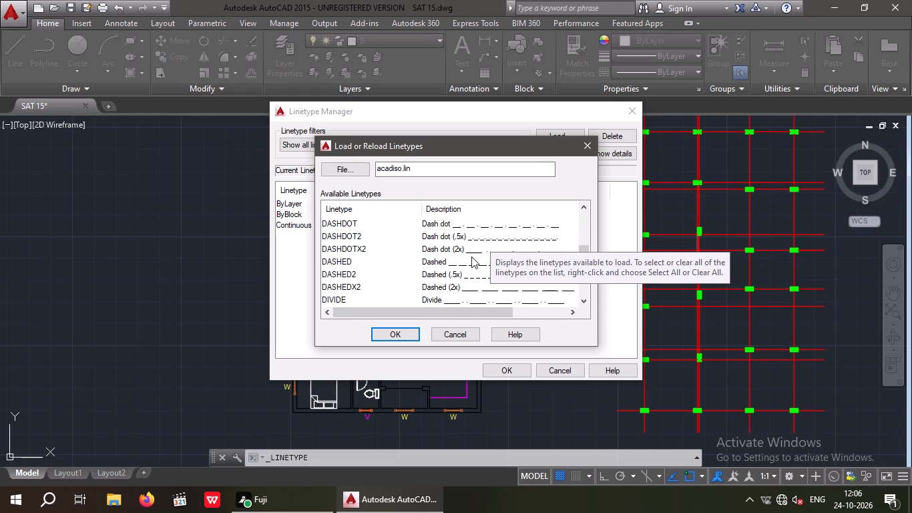
click(458, 226)
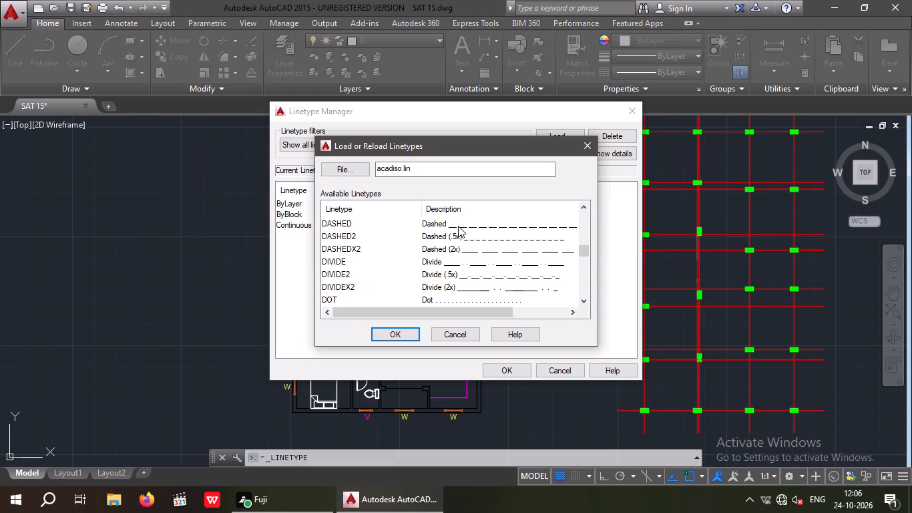
click(405, 333)
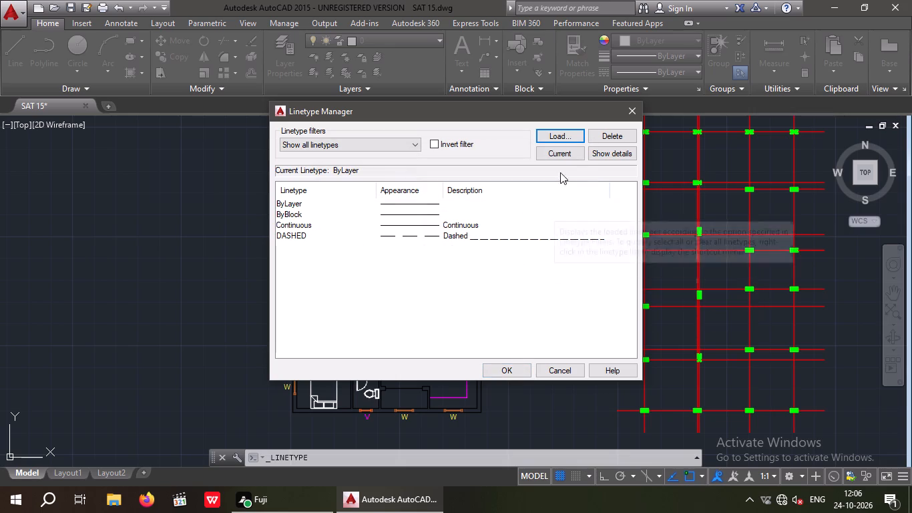
click(513, 369)
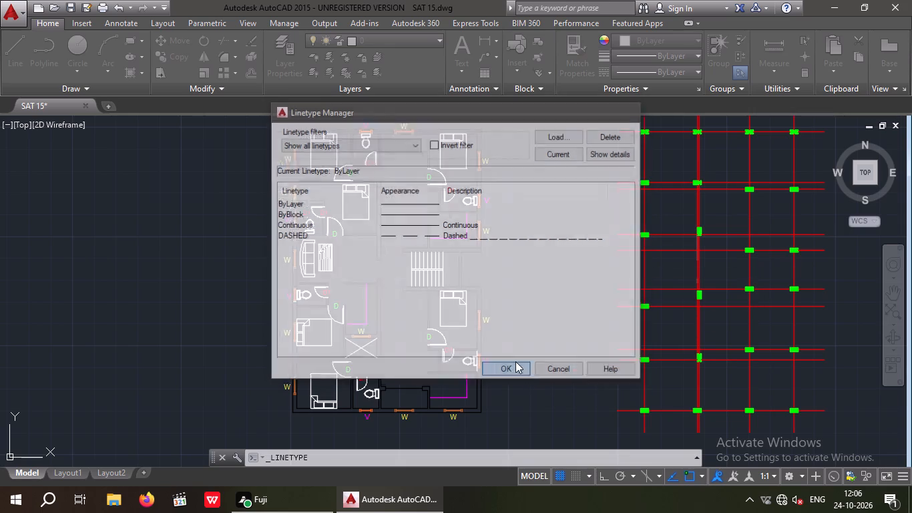
click(662, 69)
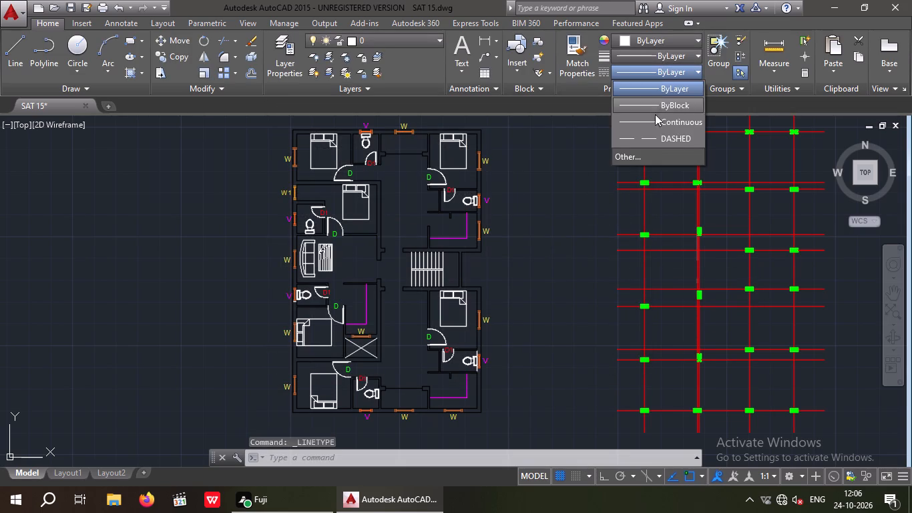
key(Escape)
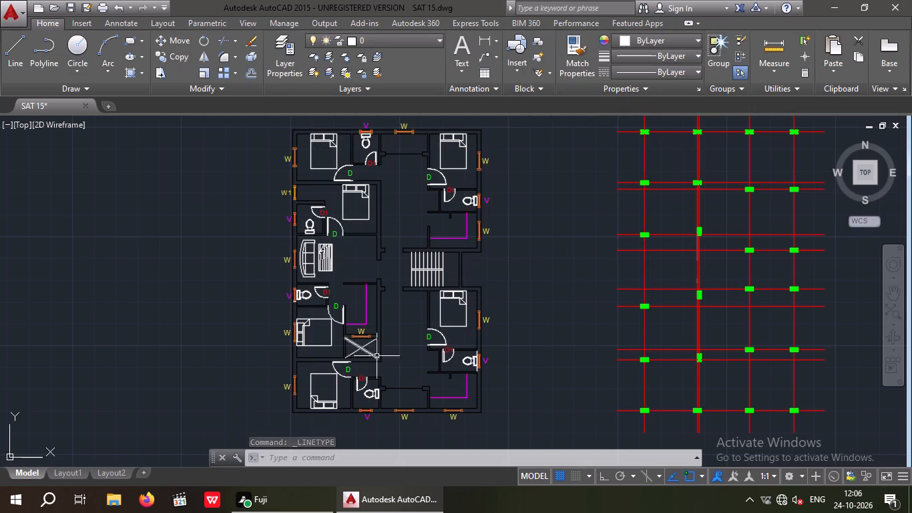
Give the crossed shaft's two diagonal lines the DASHED linetype and ByBlock lineweight.
scroll(379, 352, up, 4)
middle_drag(332, 337, 421, 317)
click(336, 338)
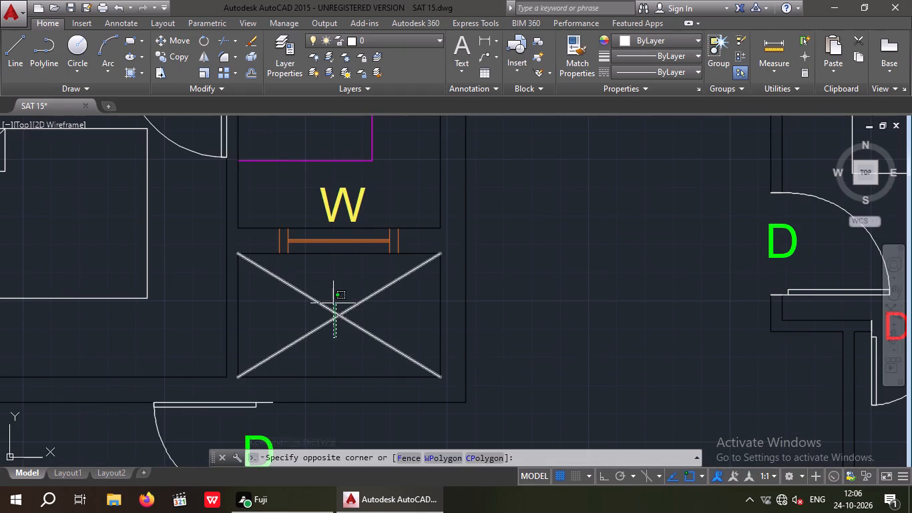
click(333, 303)
click(654, 70)
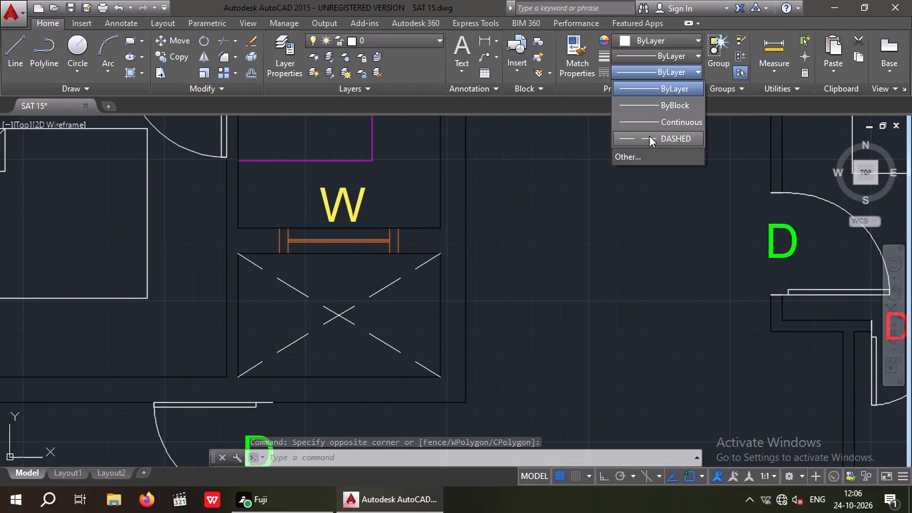
click(649, 136)
click(665, 49)
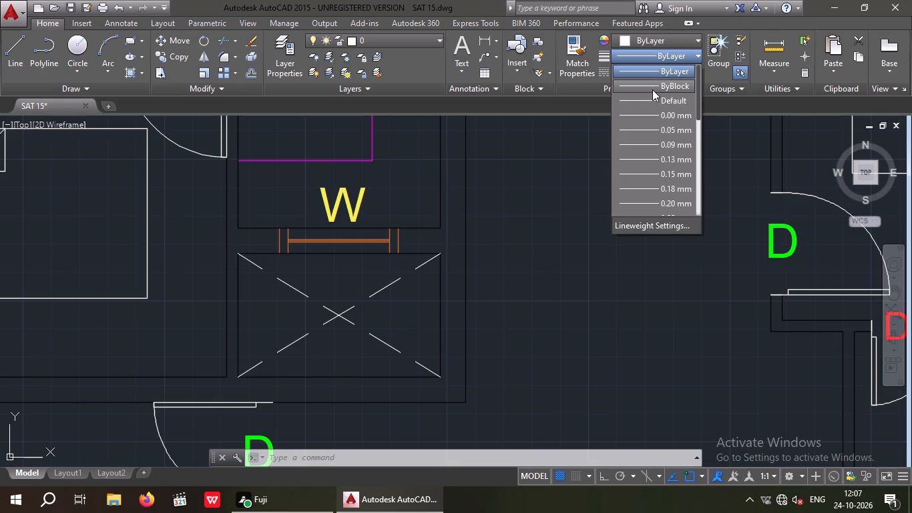
click(652, 90)
key(Escape)
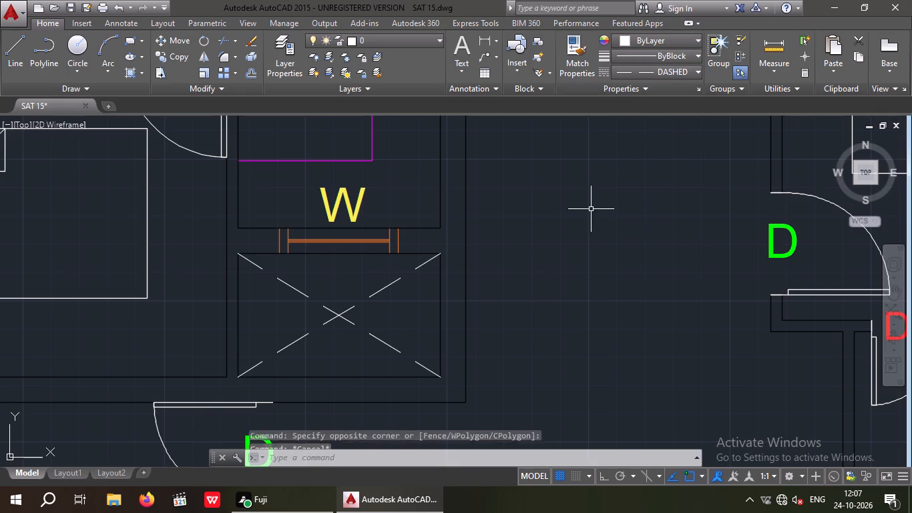
Recolour the crossed shaft's two dashed diagonals to cyan.
scroll(522, 242, down, 1)
scroll(401, 284, up, 1)
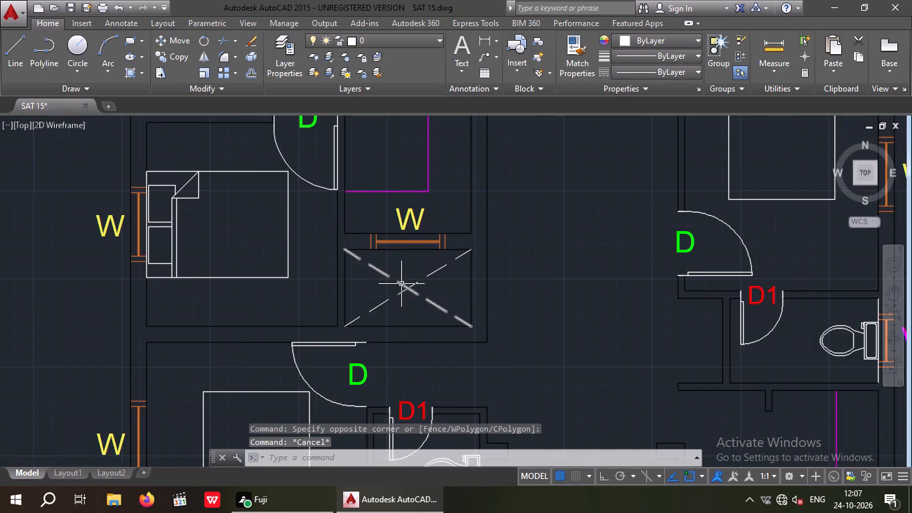
scroll(401, 284, up, 1)
drag(409, 314, 404, 293)
click(405, 277)
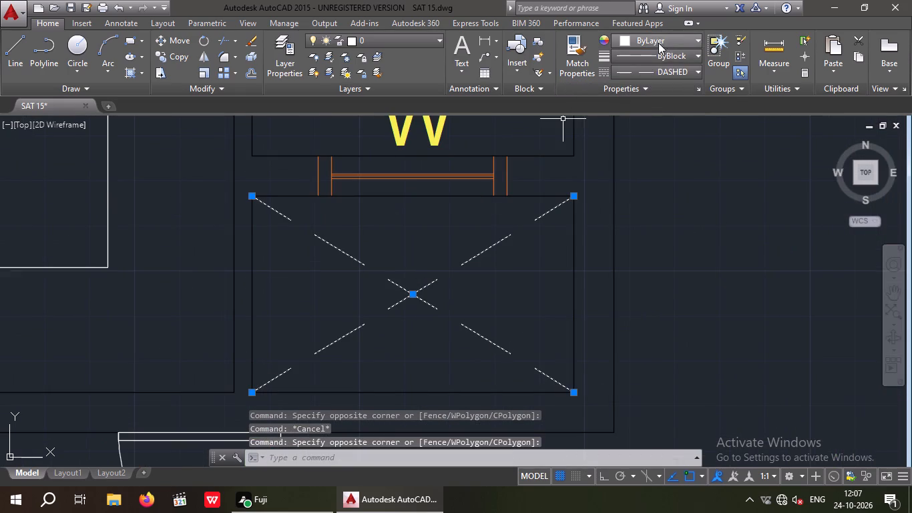
click(659, 40)
click(662, 172)
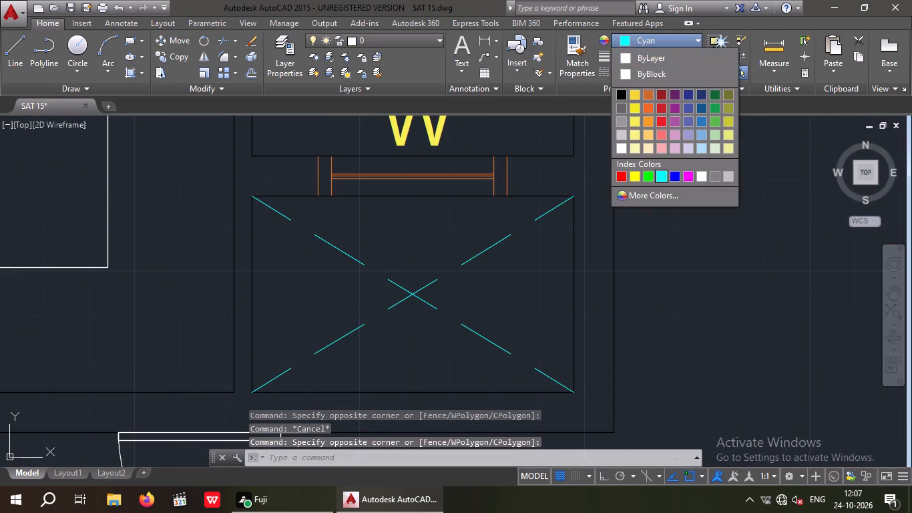
key(Escape)
Save the SAT 15 drawing.
scroll(515, 198, down, 3)
middle_drag(507, 230, 495, 252)
scroll(499, 254, down, 1)
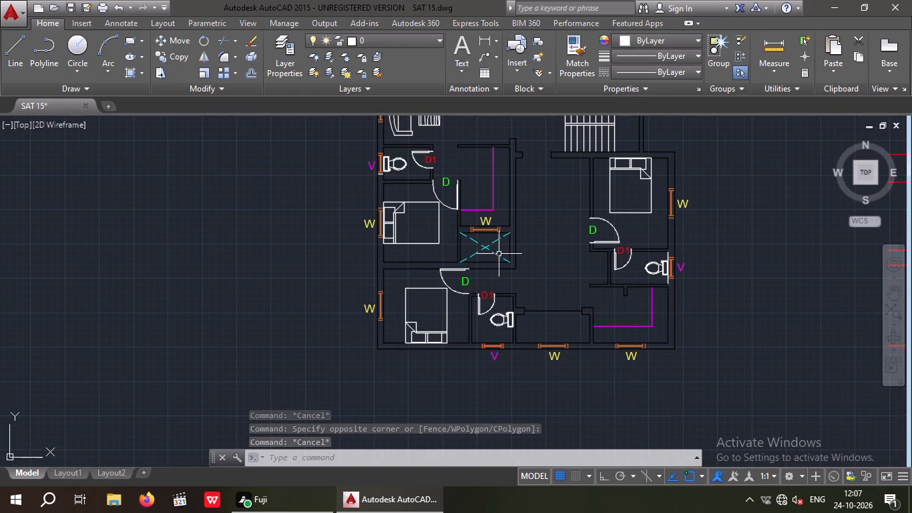
scroll(529, 248, down, 2)
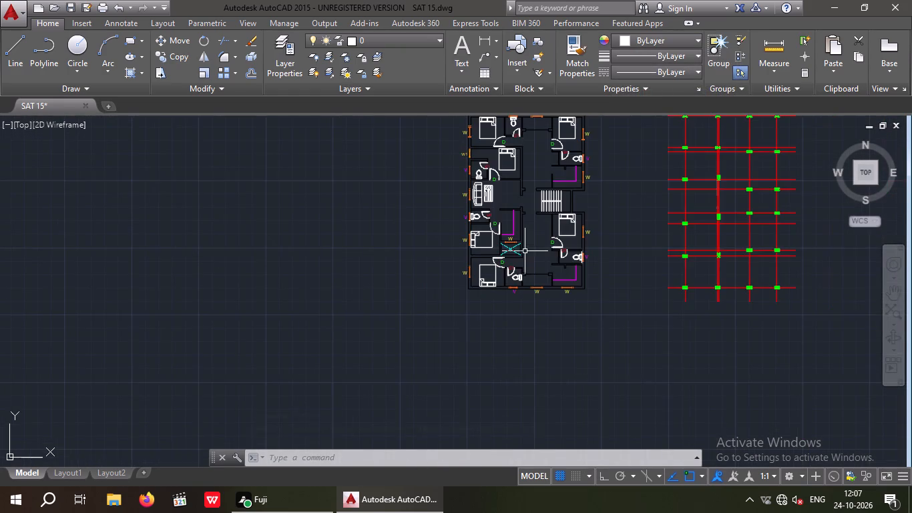
middle_drag(515, 264, 452, 313)
key(ctrl+s)
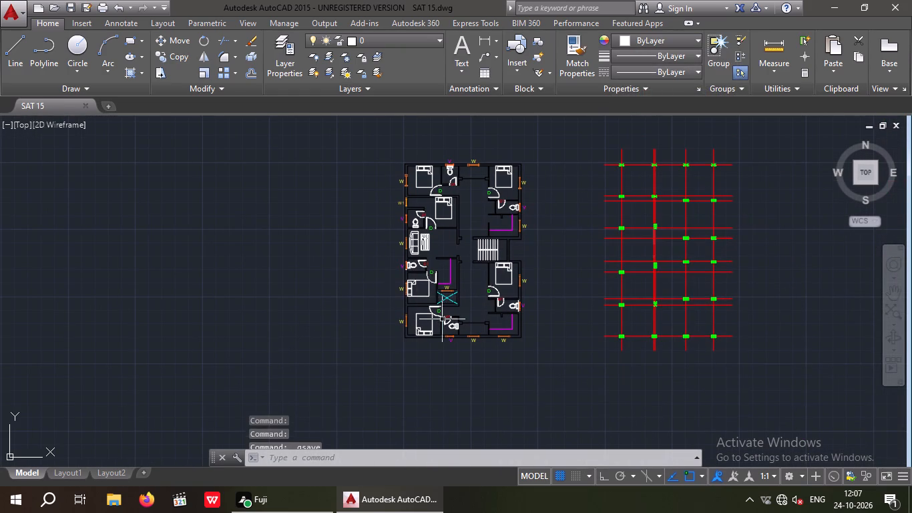
key(ctrl+s)
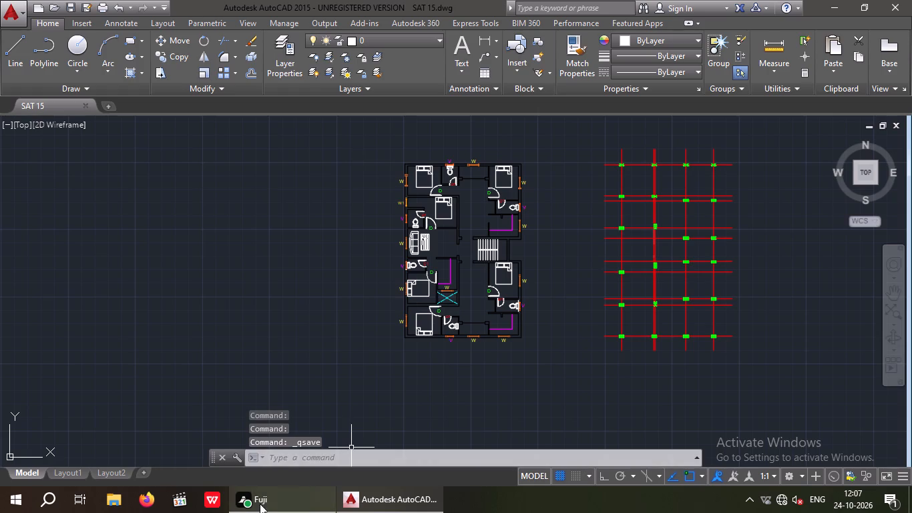
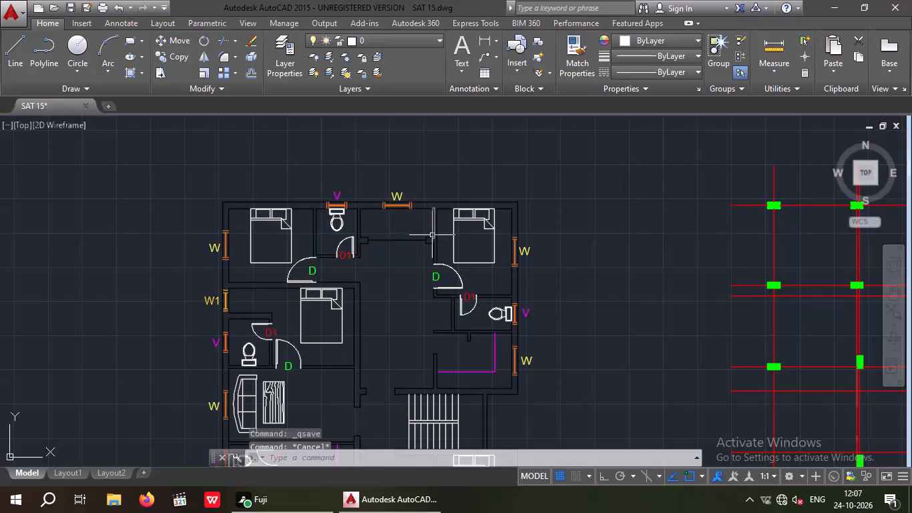
Add a horizontal linear dimension across the full outer width of the furnished floor plan, placed above its top wall.
key(Escape)
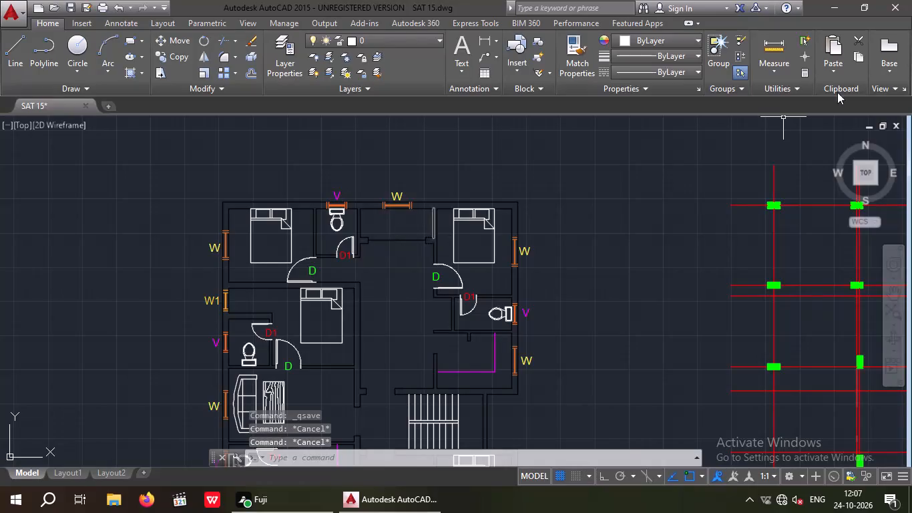
click(484, 41)
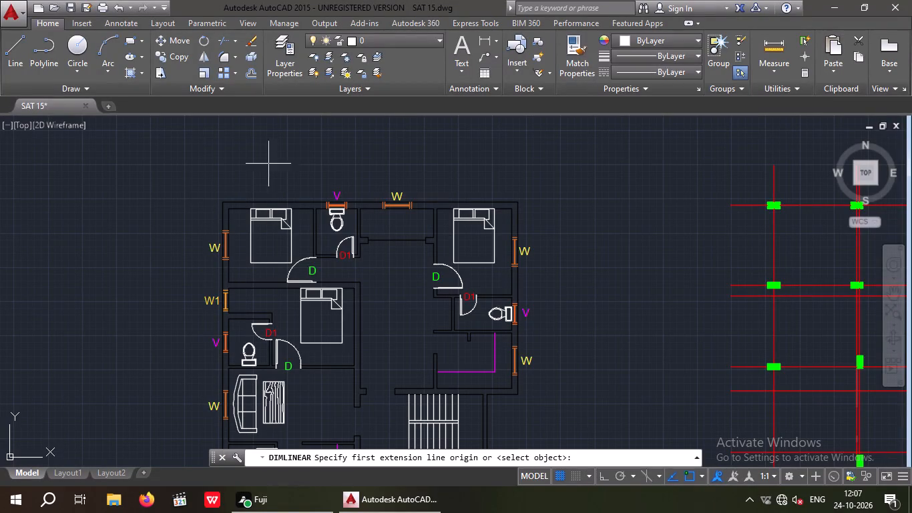
click(220, 198)
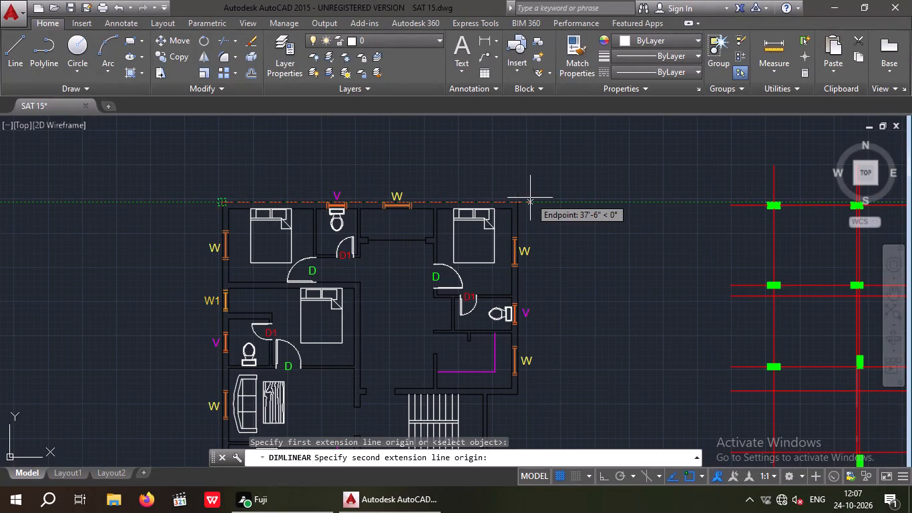
scroll(525, 200, up, 2)
click(504, 202)
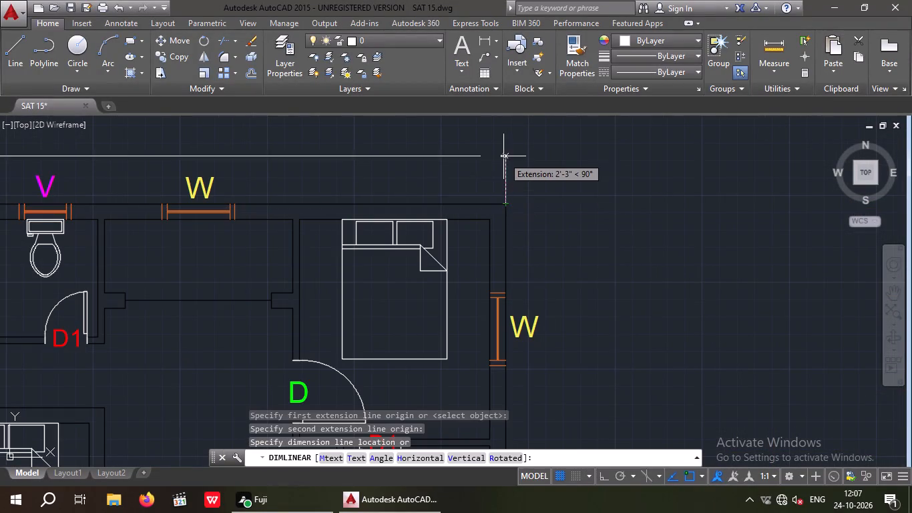
middle_drag(505, 156, 624, 218)
scroll(592, 205, down, 1)
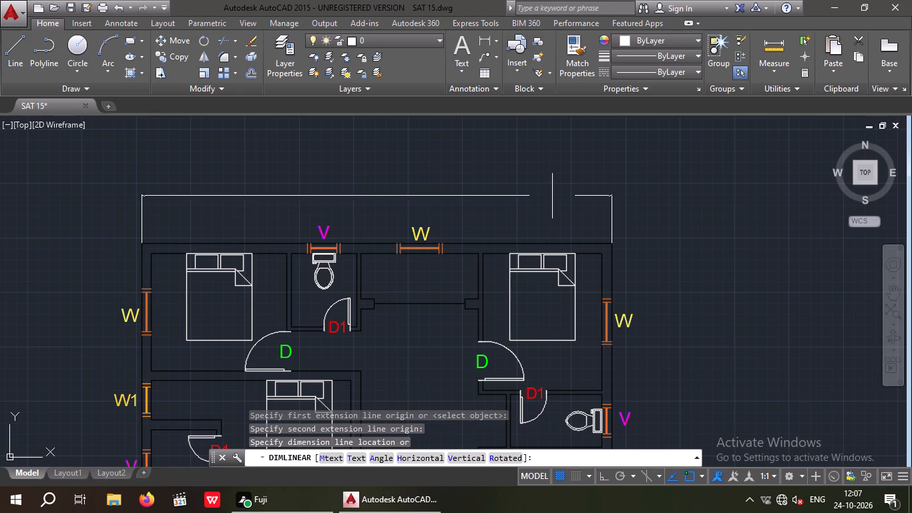
click(543, 207)
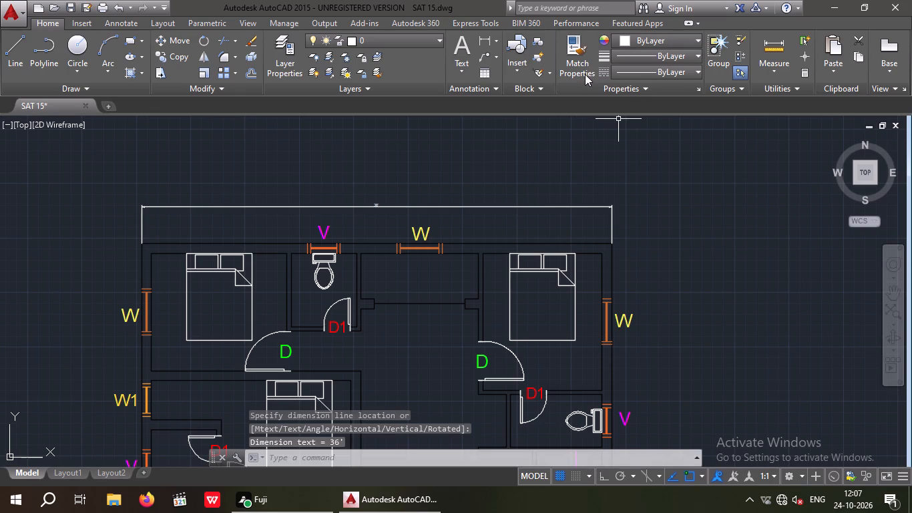
Add a vertical linear dimension along the floor plan's full outer height, placed outside the left wall's window labels.
key(space)
middle_drag(435, 172, 498, 90)
scroll(475, 136, down, 2)
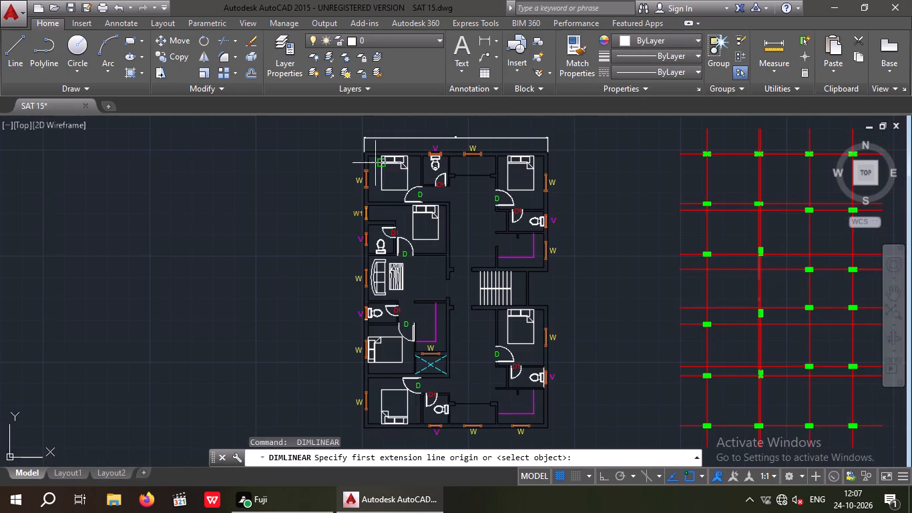
scroll(359, 160, up, 2)
click(367, 142)
scroll(367, 142, down, 3)
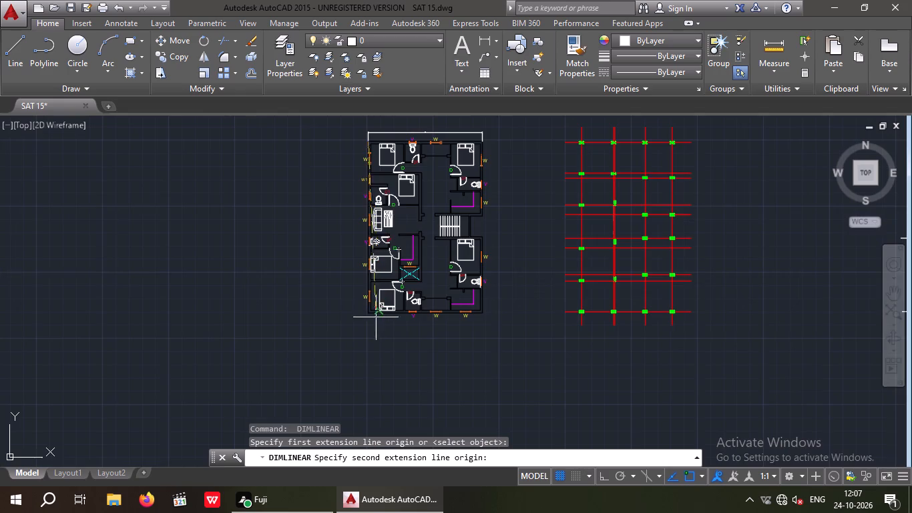
scroll(373, 321, up, 3)
click(343, 293)
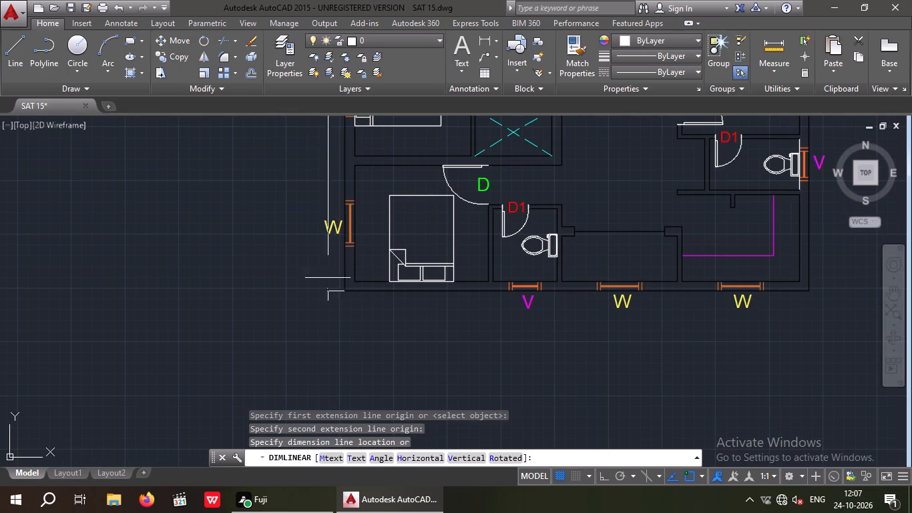
scroll(328, 277, down, 2)
middle_drag(331, 286, 337, 347)
scroll(322, 298, down, 1)
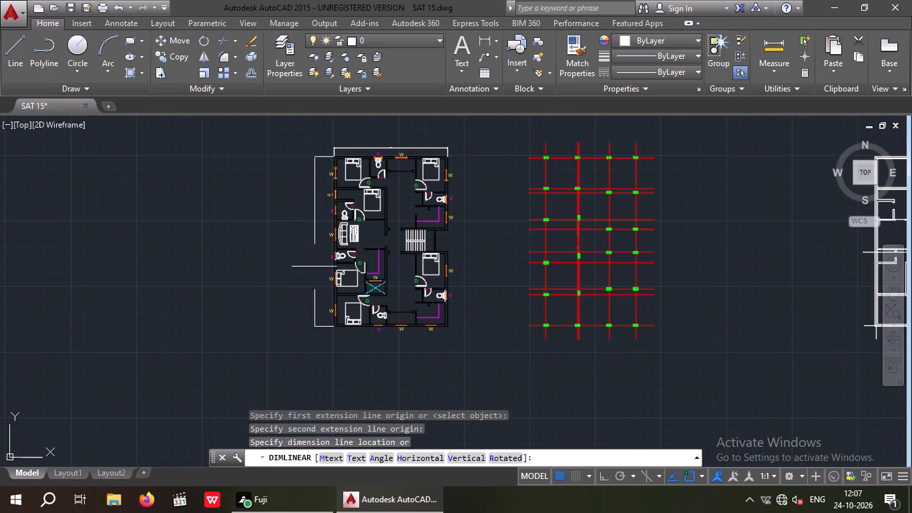
scroll(314, 265, up, 2)
scroll(320, 259, down, 1)
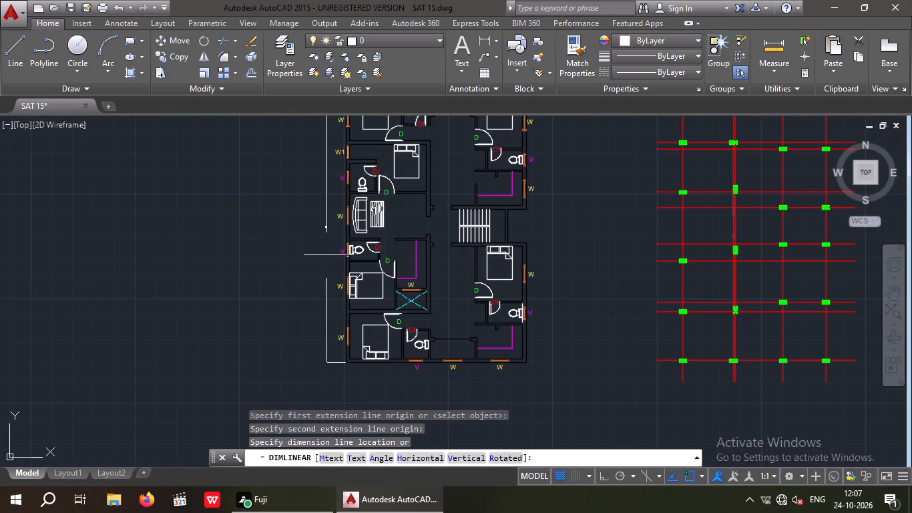
click(326, 255)
scroll(381, 237, down, 2)
middle_drag(345, 278, 340, 285)
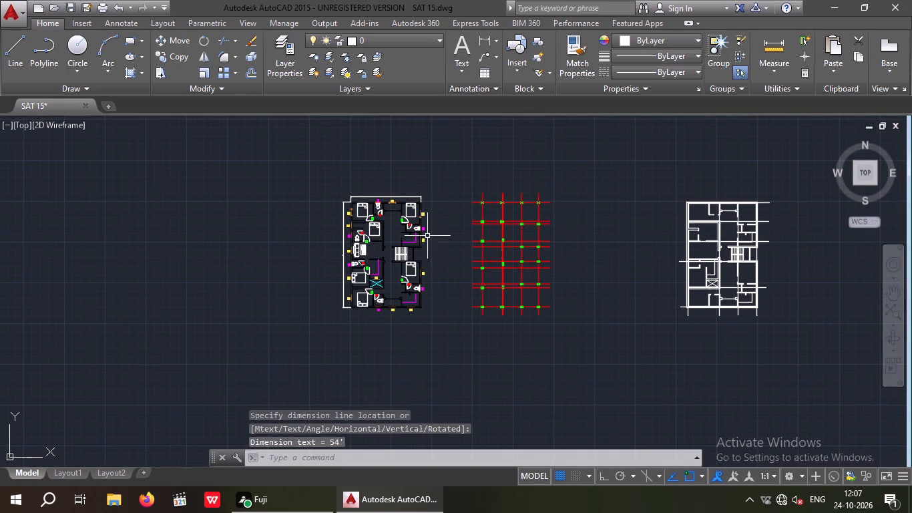
key(Escape)
key(Escape)
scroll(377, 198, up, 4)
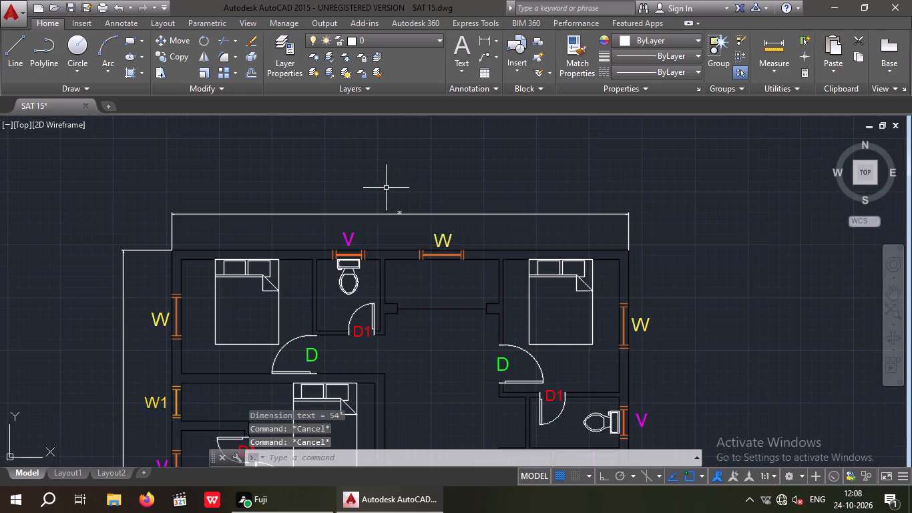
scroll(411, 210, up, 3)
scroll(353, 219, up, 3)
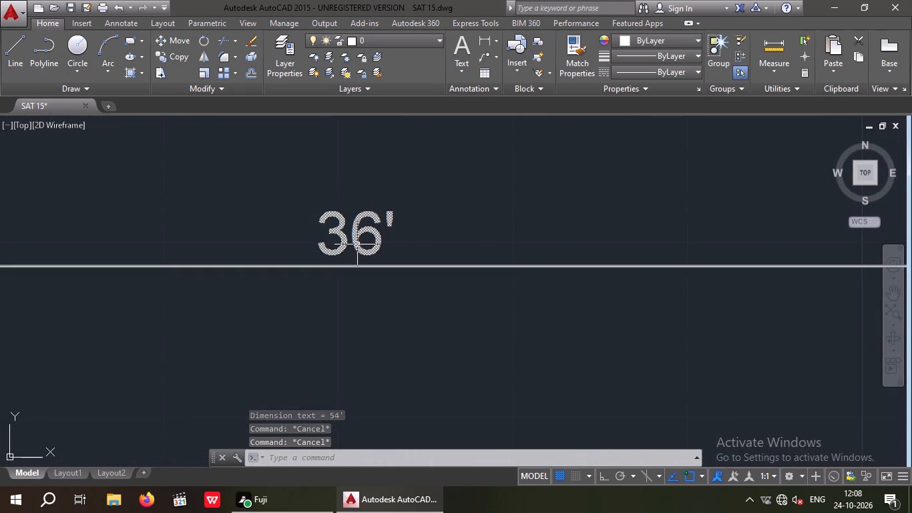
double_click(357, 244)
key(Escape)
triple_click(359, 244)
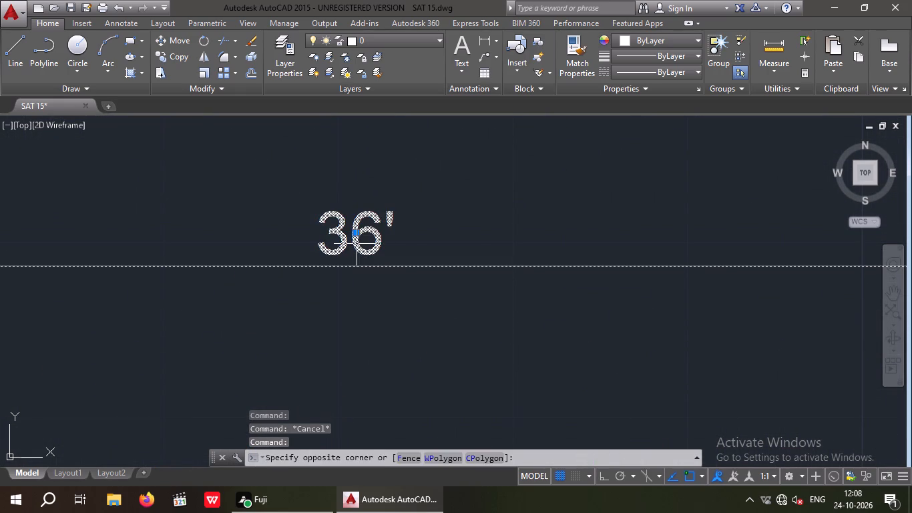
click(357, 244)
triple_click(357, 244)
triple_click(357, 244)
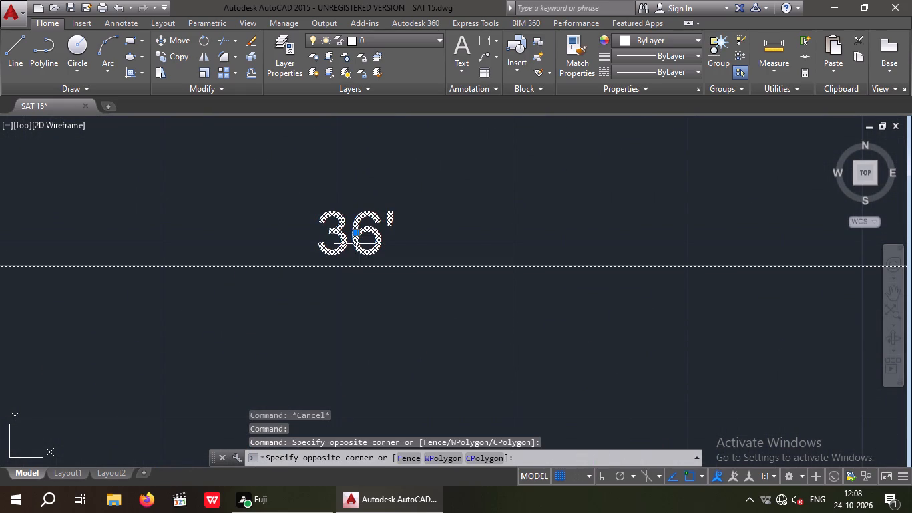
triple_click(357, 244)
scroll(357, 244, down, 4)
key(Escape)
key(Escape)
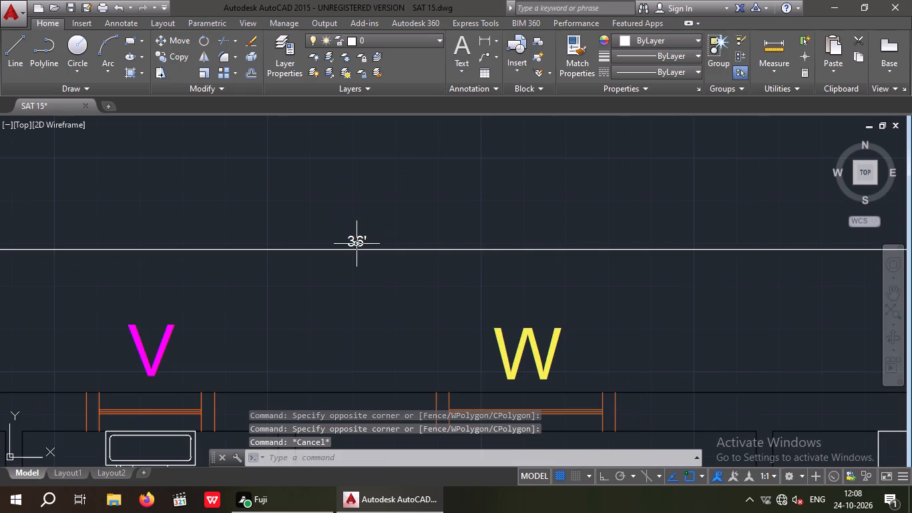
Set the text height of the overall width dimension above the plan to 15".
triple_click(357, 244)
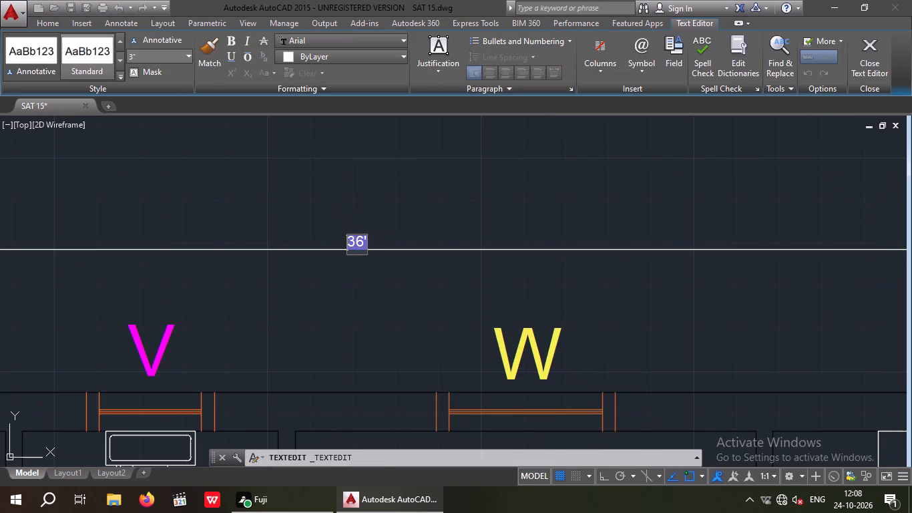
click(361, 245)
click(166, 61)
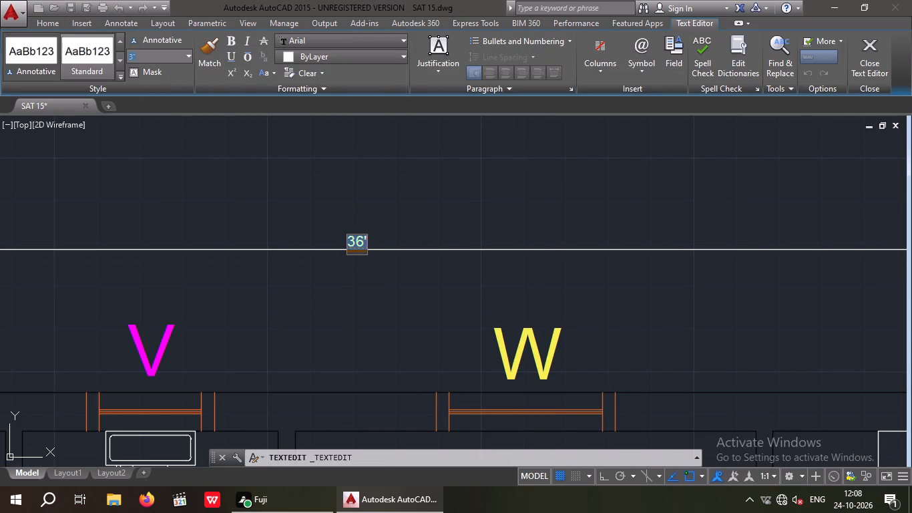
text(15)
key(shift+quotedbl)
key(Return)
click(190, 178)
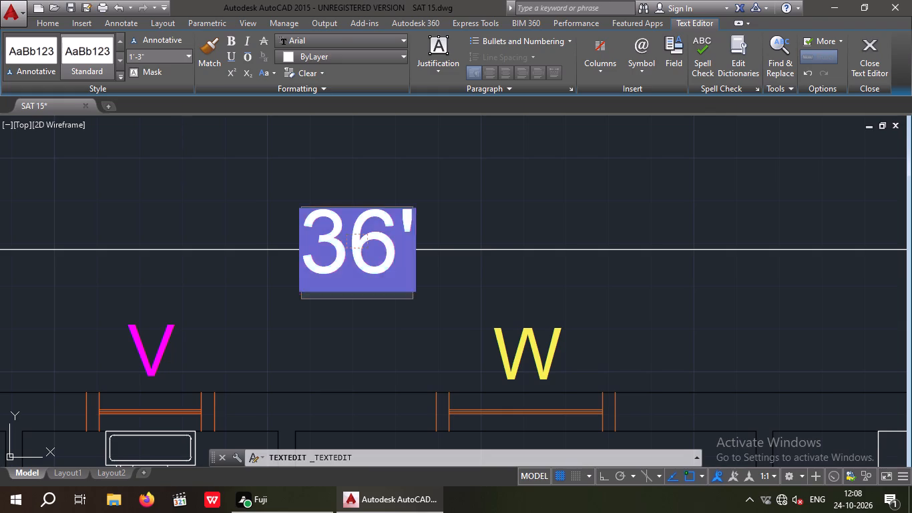
Set the text height of the overall width dimension above the plan to 16".
scroll(203, 166, down, 6)
scroll(219, 182, up, 4)
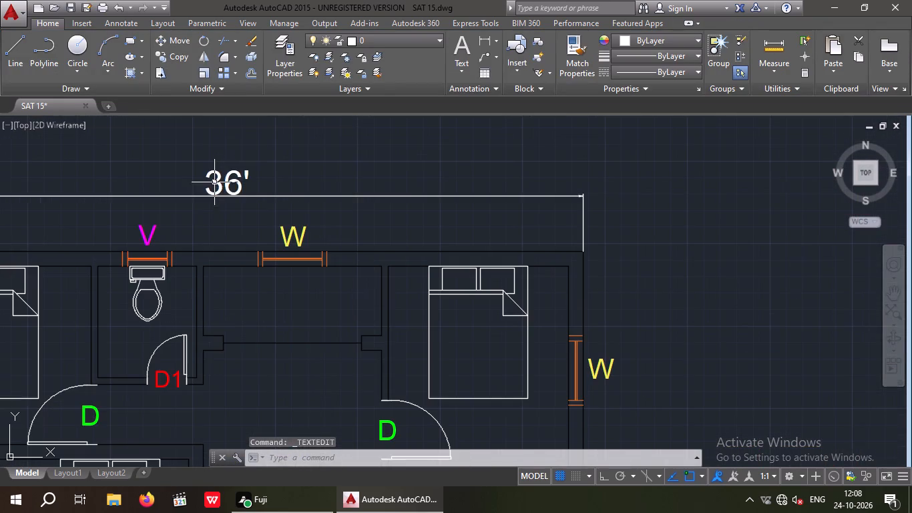
double_click(217, 188)
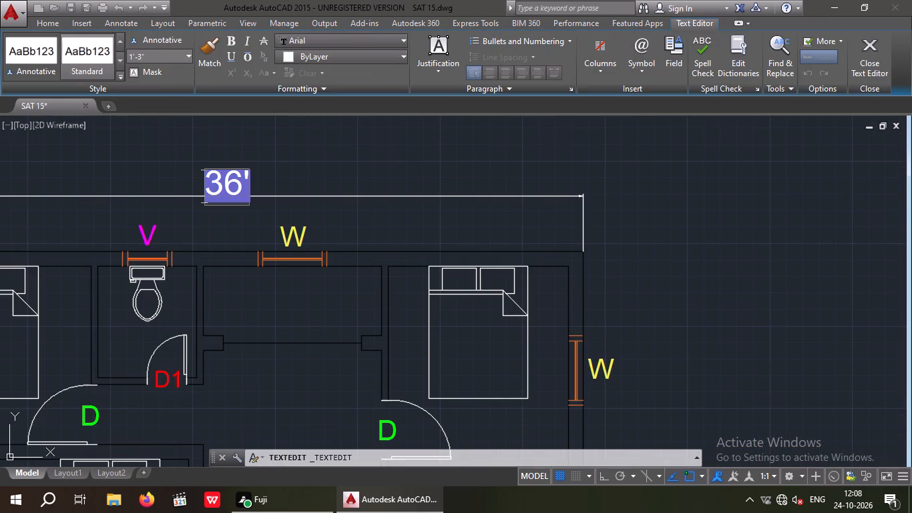
click(244, 196)
click(161, 61)
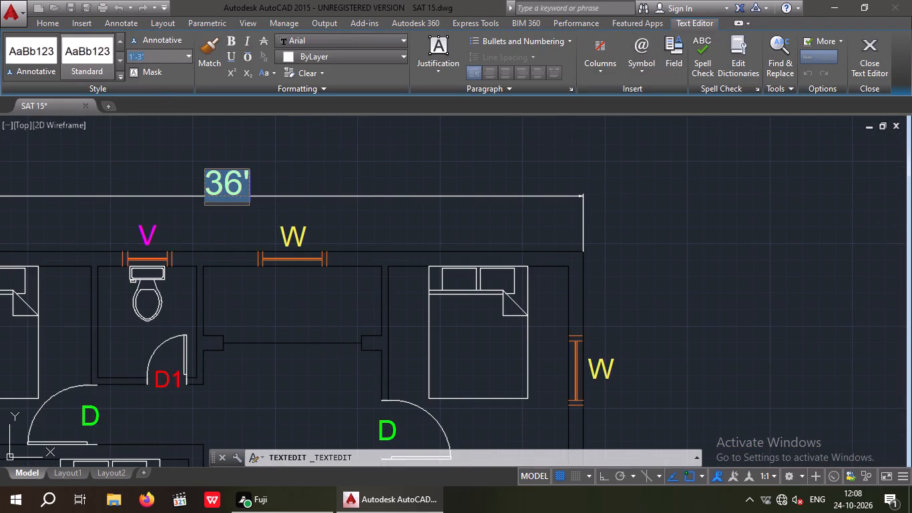
text(16)
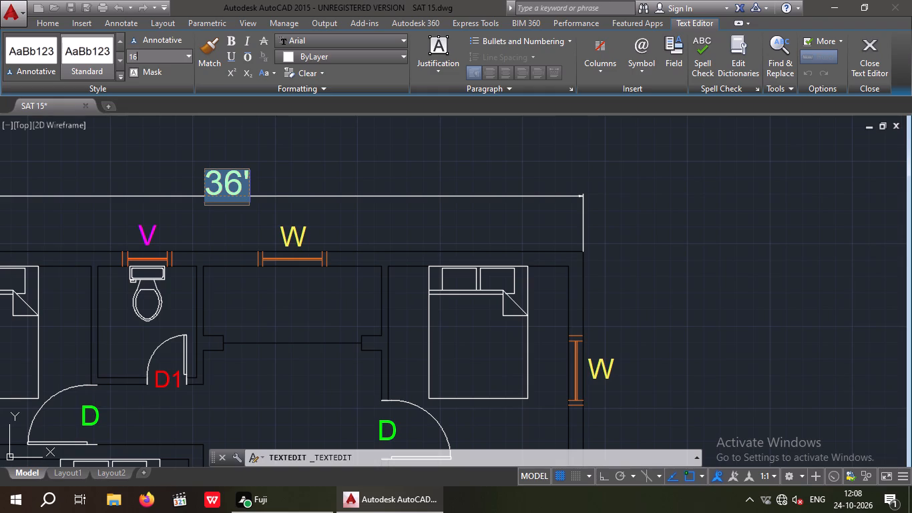
key(shift+quotedbl)
key(Return)
click(190, 180)
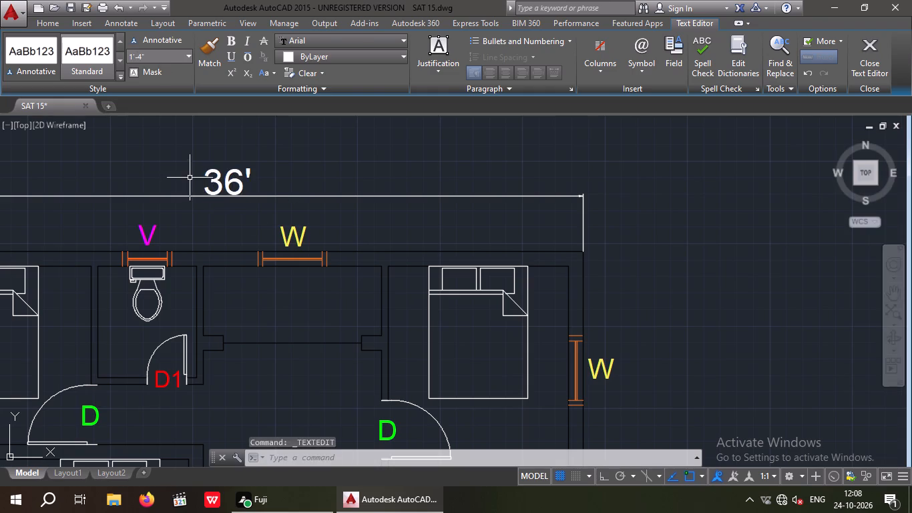
Set the text height of the vertical overall dimension beside the plan's left wall to 16".
scroll(210, 176, down, 3)
scroll(94, 354, up, 2)
scroll(125, 286, up, 3)
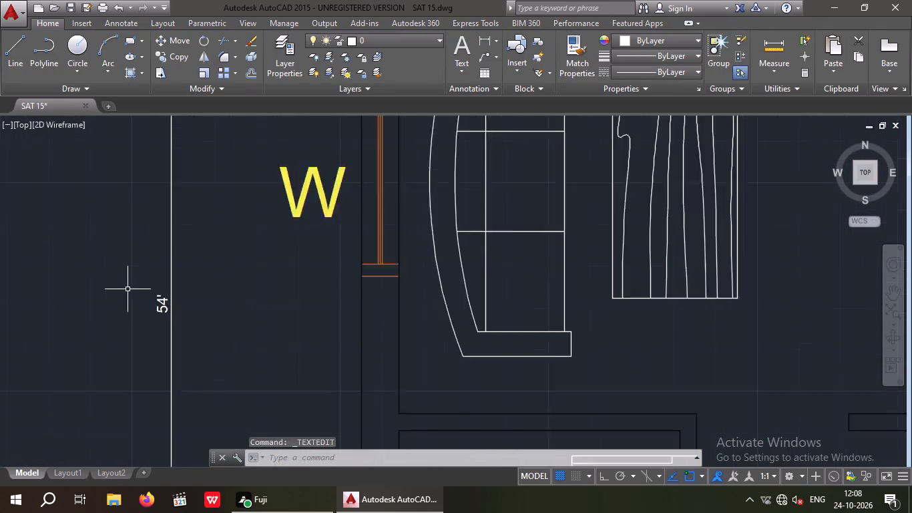
scroll(128, 289, up, 1)
triple_click(187, 318)
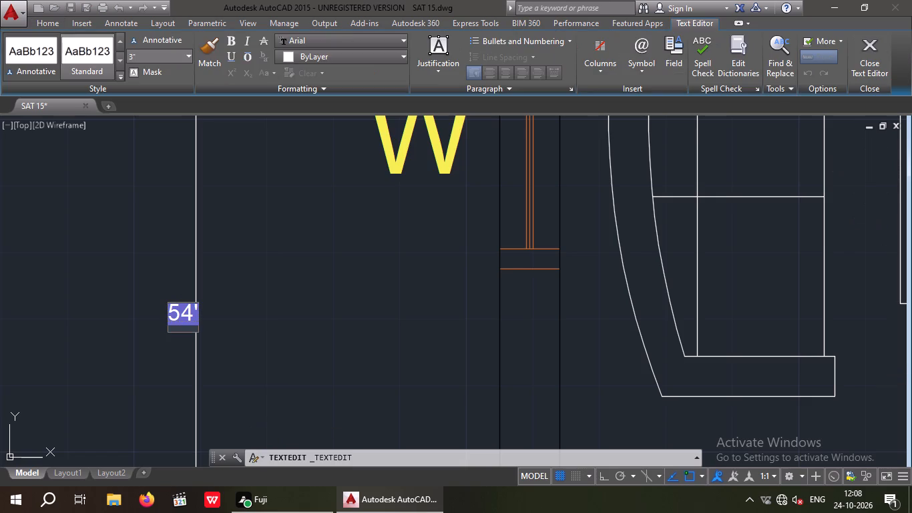
click(190, 319)
click(163, 59)
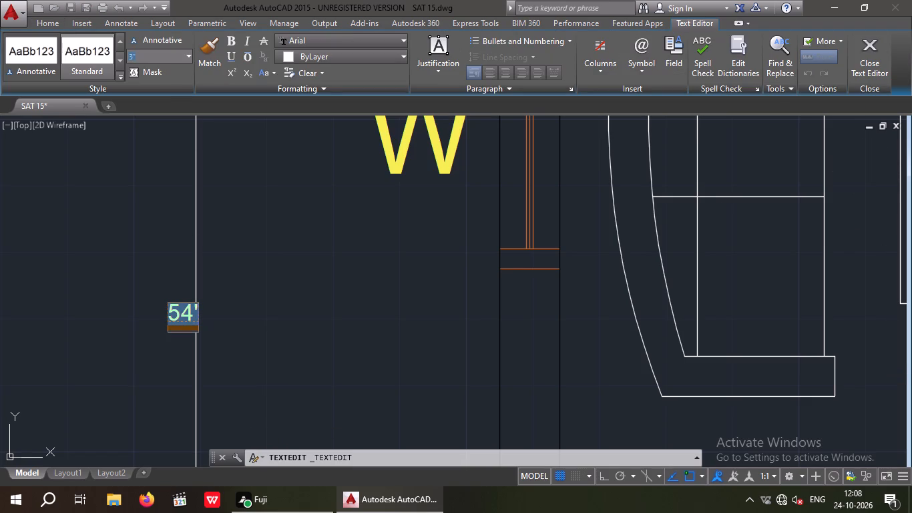
text(16)
key(shift+quotedbl)
key(Return)
click(170, 209)
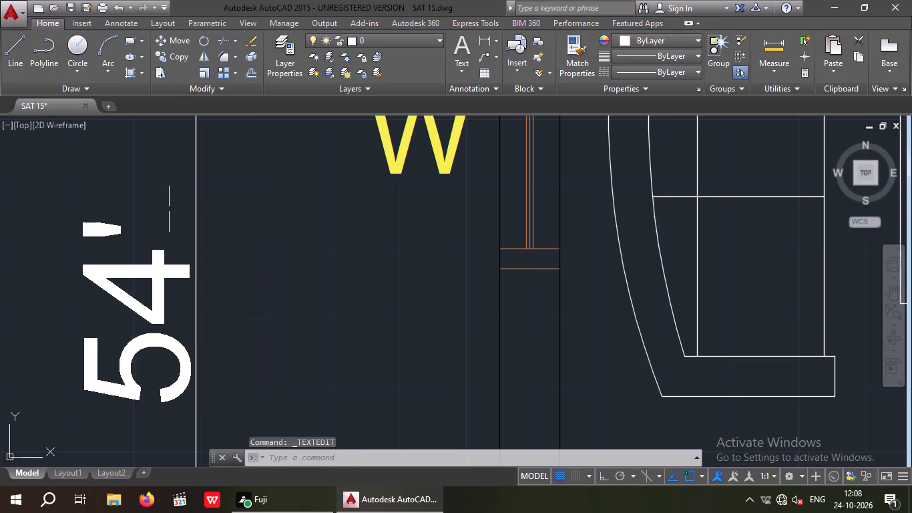
Change the colour of both overall dimensions, above the plan and beside its left wall, to Cyan.
scroll(190, 232, down, 5)
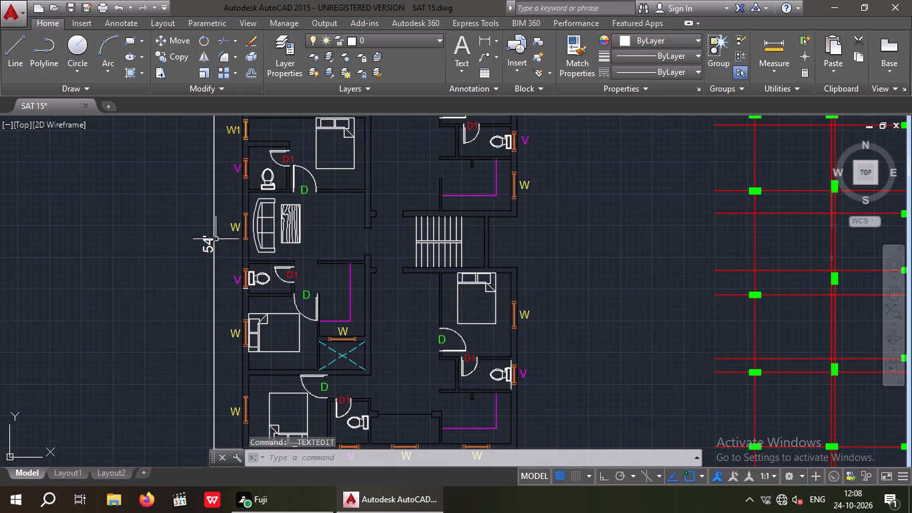
scroll(174, 216, down, 1)
middle_drag(183, 233, 160, 320)
scroll(189, 187, up, 3)
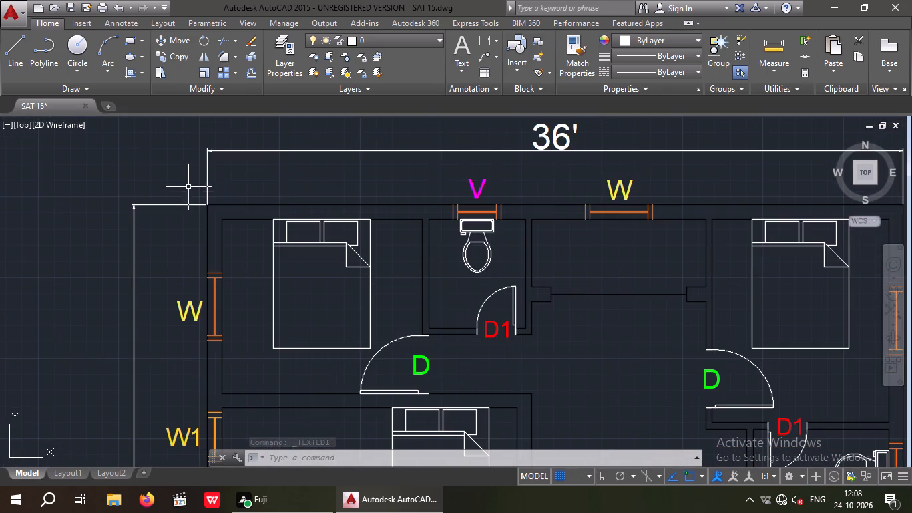
drag(270, 174, 250, 159)
click(239, 144)
drag(161, 232, 107, 218)
click(92, 202)
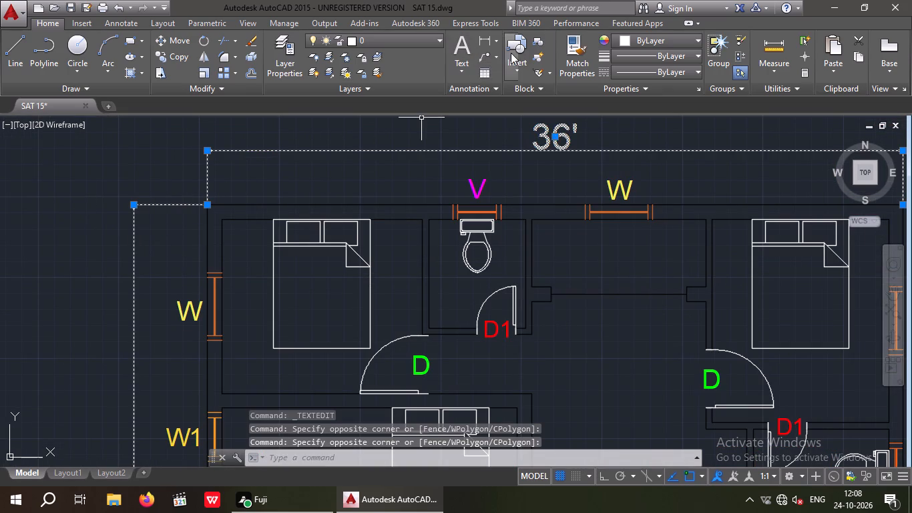
click(659, 42)
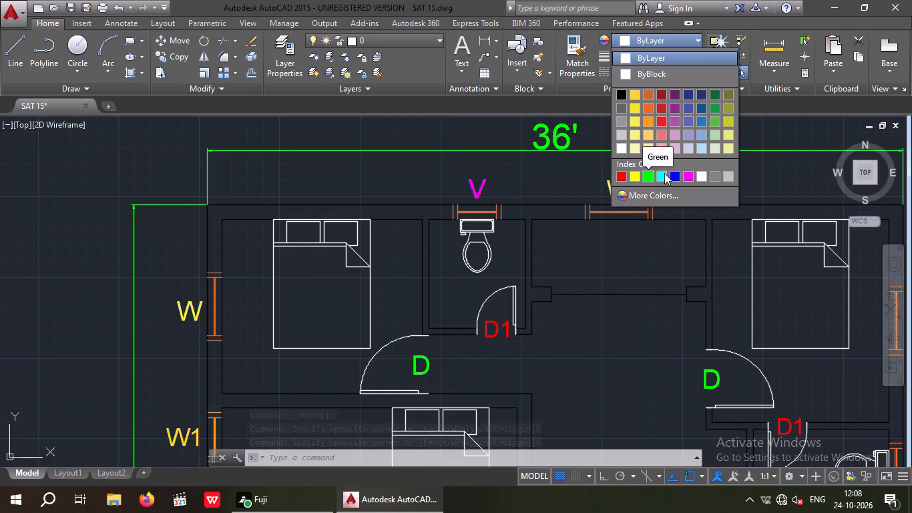
scroll(691, 172, down, 3)
scroll(639, 229, down, 4)
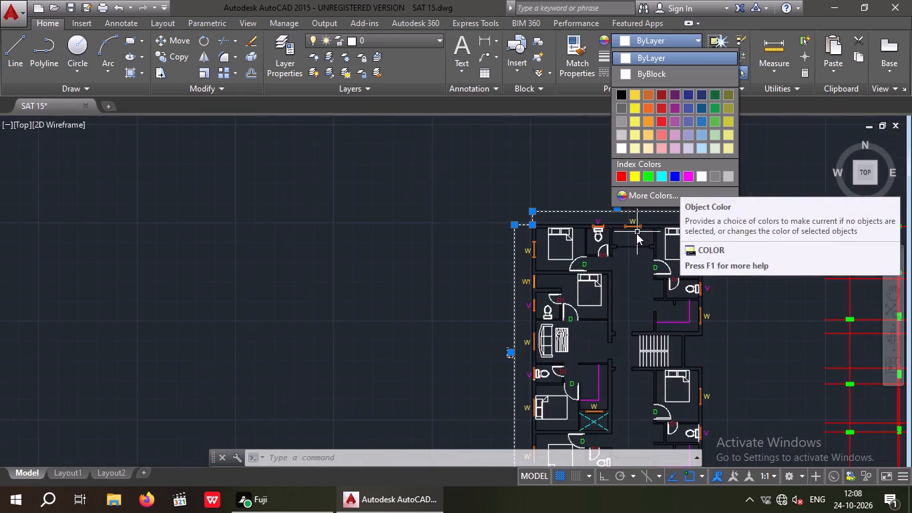
middle_drag(608, 265, 393, 248)
middle_drag(547, 269, 278, 214)
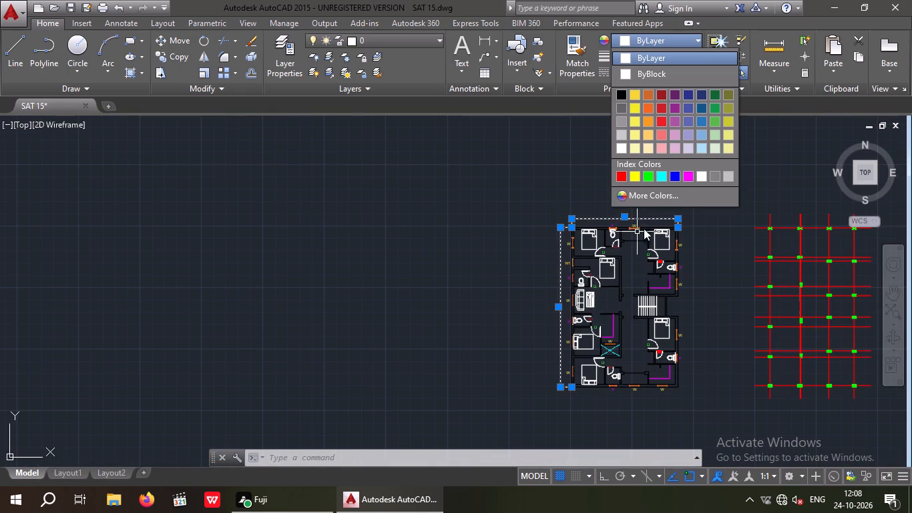
click(659, 177)
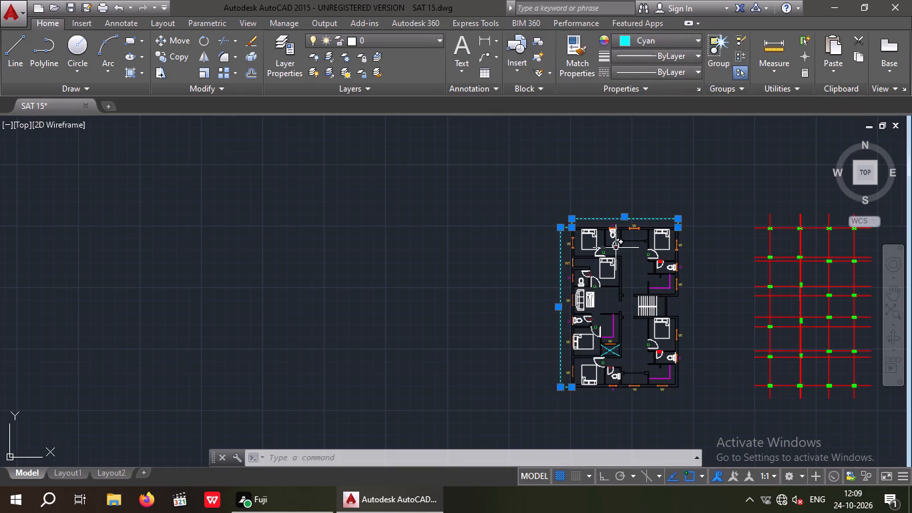
key(Escape)
Examine the recoloured overall dimensions and the floor plan around the staircase and central passage.
middle_drag(614, 245, 366, 189)
scroll(373, 185, up, 2)
middle_drag(387, 189, 317, 246)
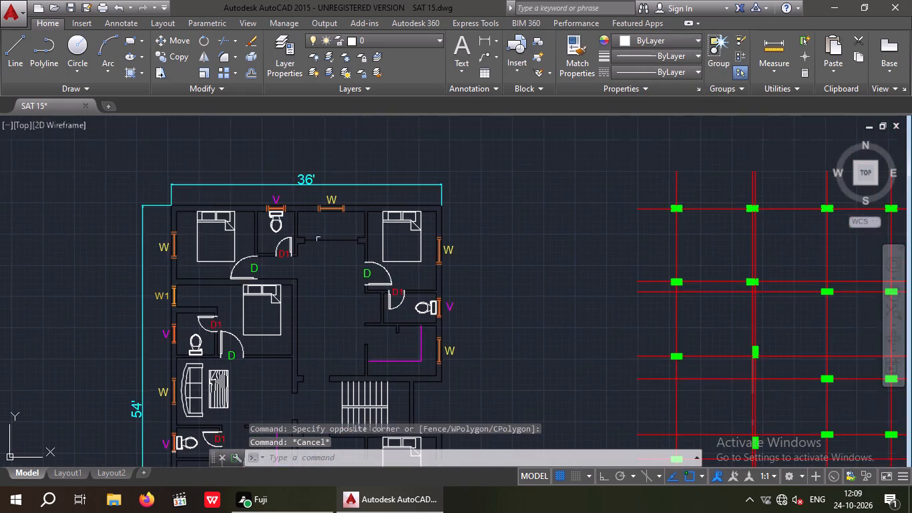
scroll(326, 231, down, 2)
middle_drag(327, 230, 304, 222)
scroll(300, 253, up, 1)
middle_drag(300, 252, 287, 246)
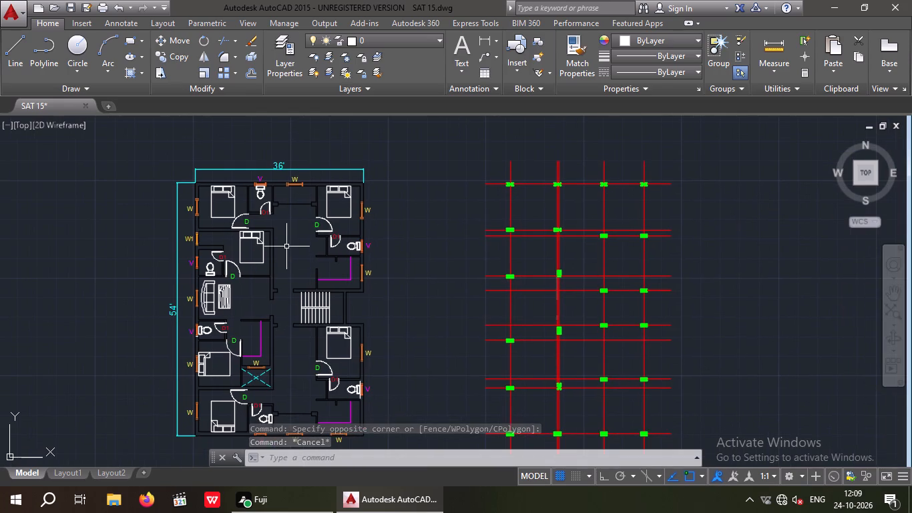
middle_drag(268, 229, 254, 224)
key(Escape)
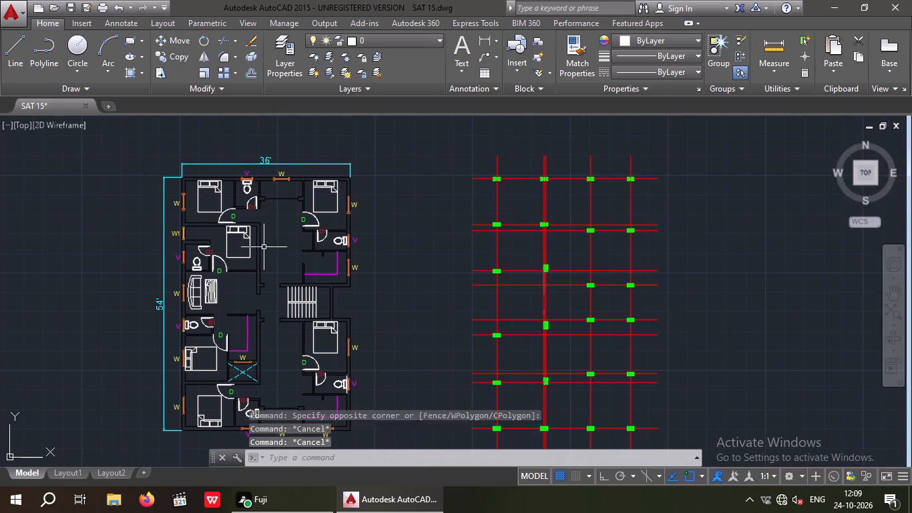
key(Escape)
scroll(261, 294, up, 2)
middle_drag(271, 295, 309, 267)
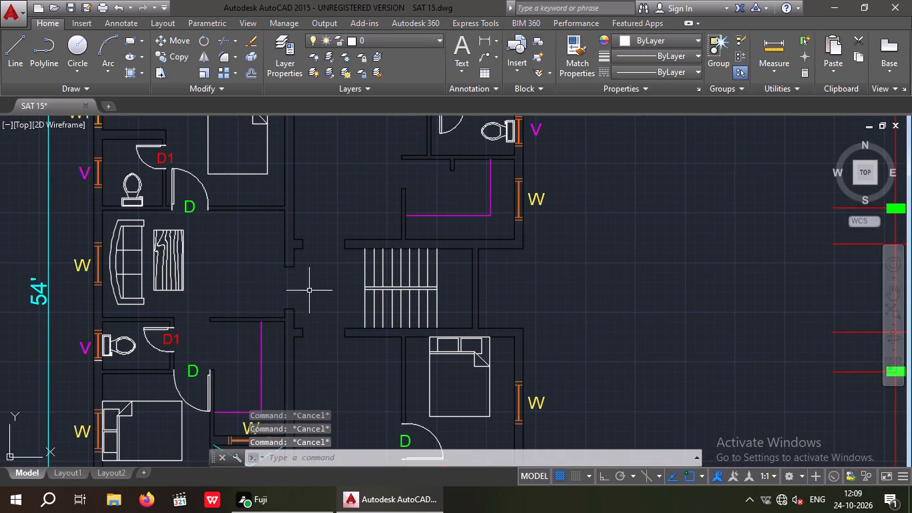
middle_drag(307, 291, 326, 277)
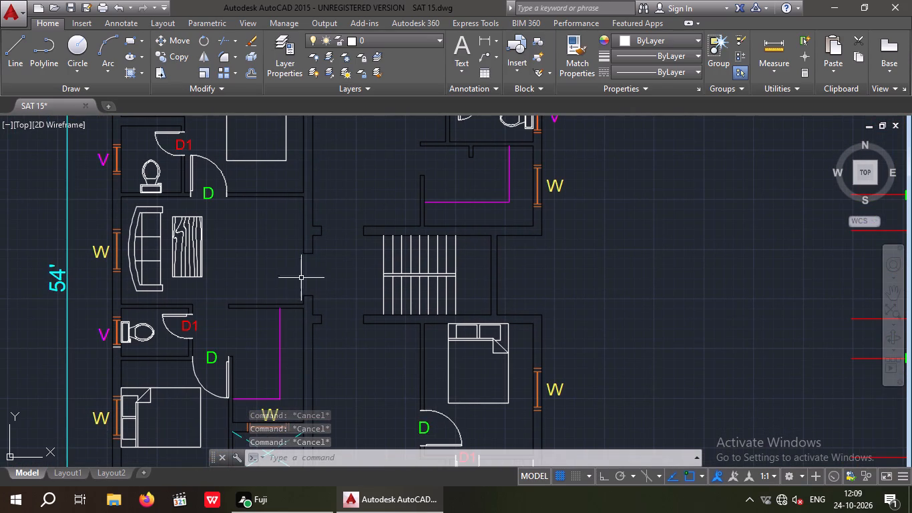
scroll(300, 250, up, 3)
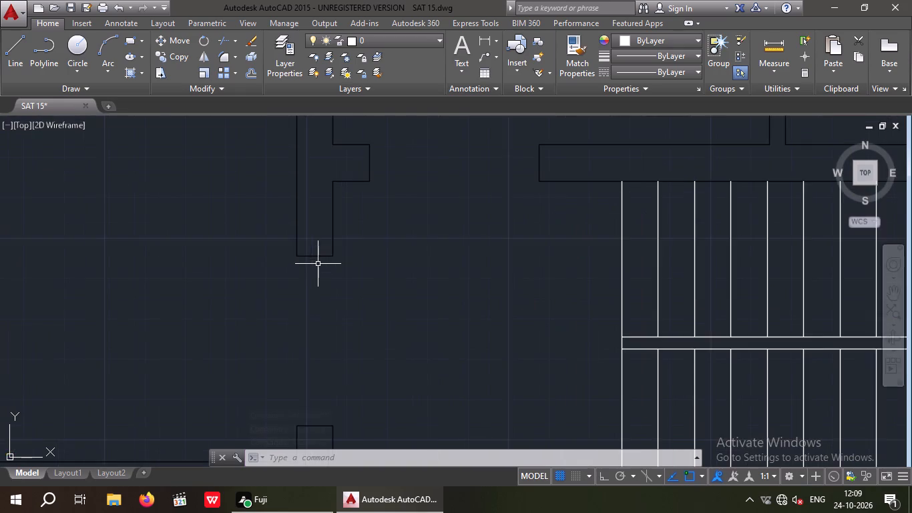
scroll(318, 264, down, 7)
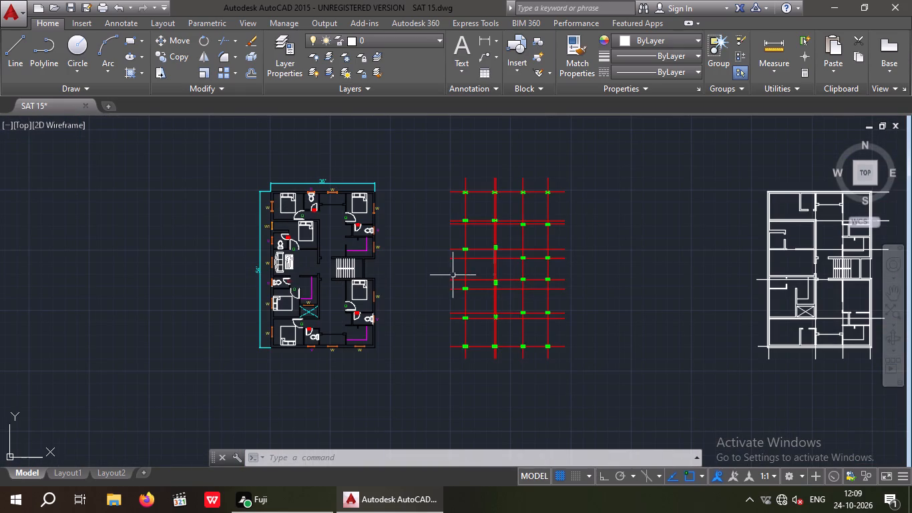
Draw a U-shaped stair path line: about 8'-2" across the upper flight, about 3'-6" down the landing, and back into the lower flight.
scroll(361, 276, up, 4)
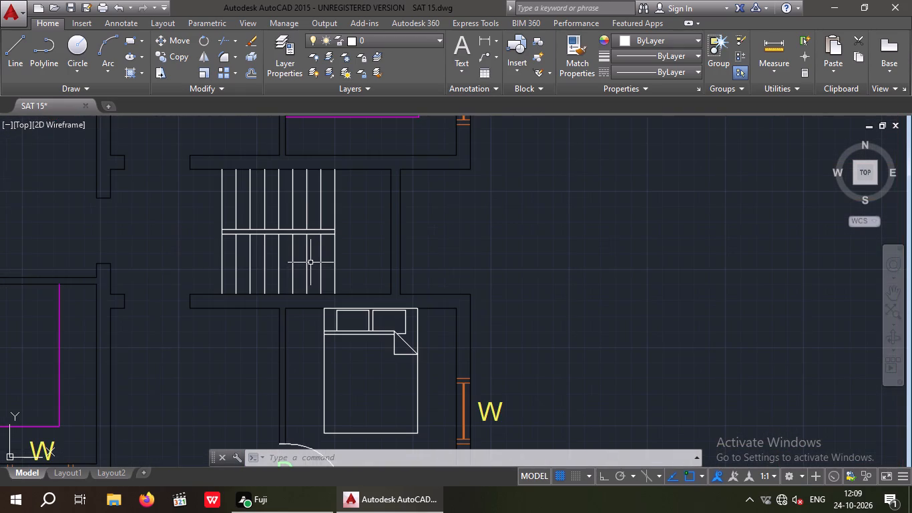
text(L)
key(space)
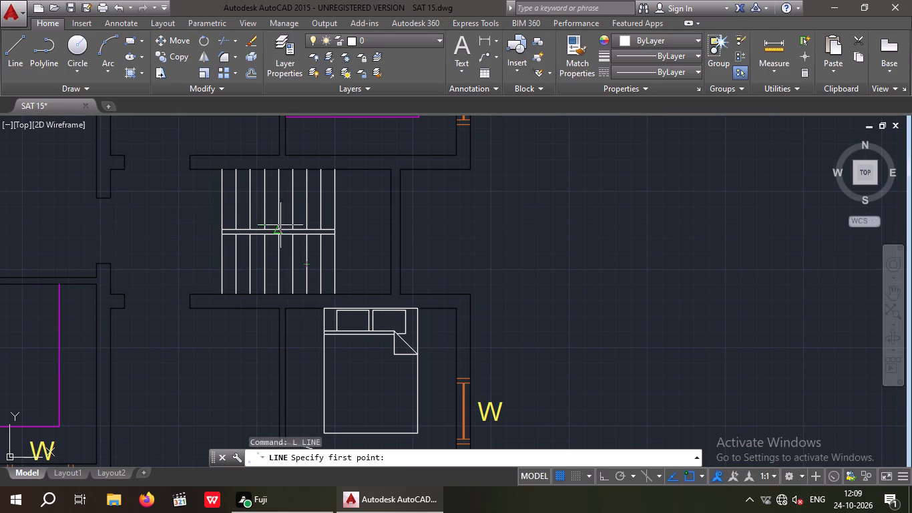
click(210, 198)
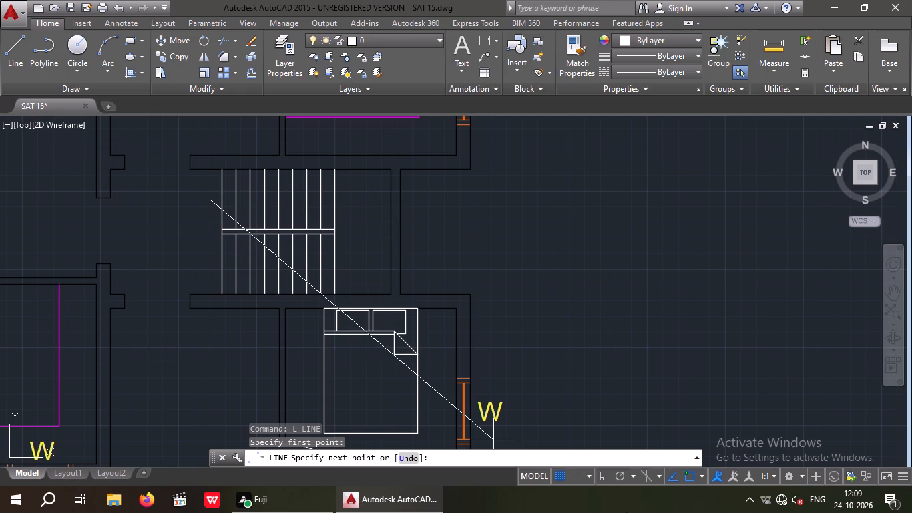
click(606, 475)
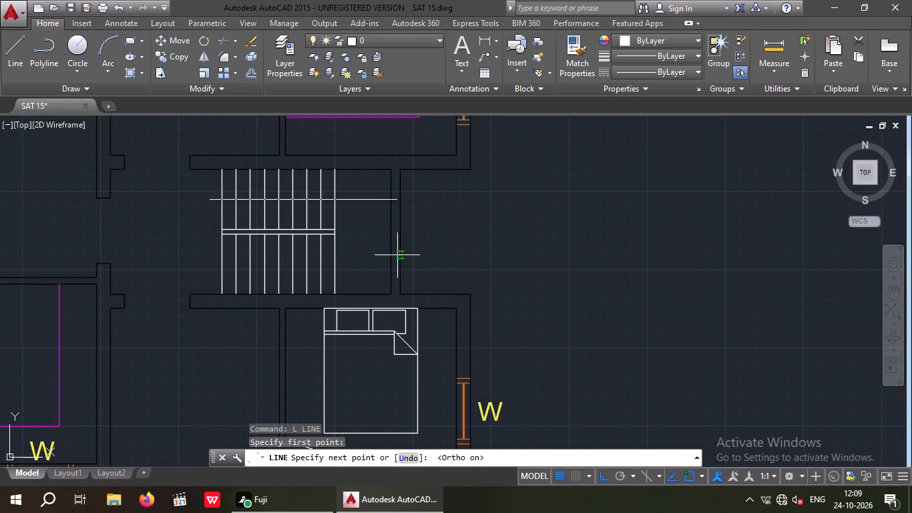
click(362, 200)
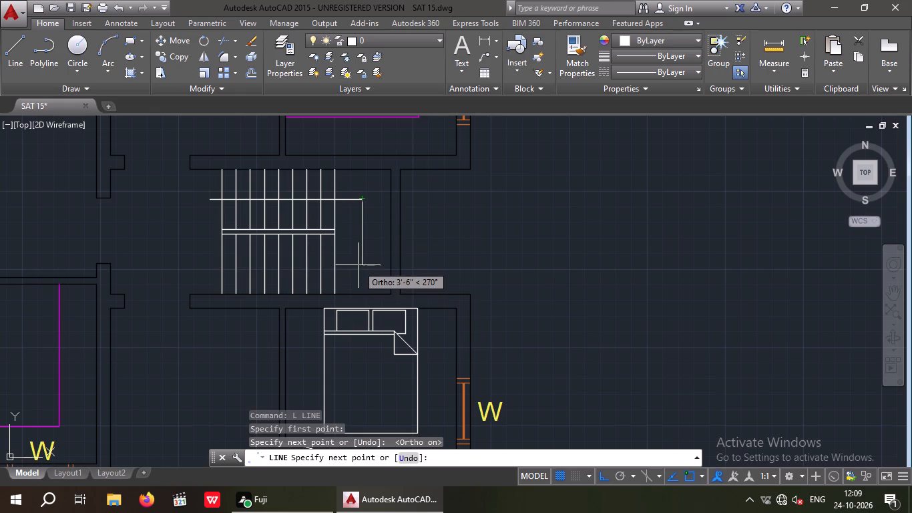
click(362, 263)
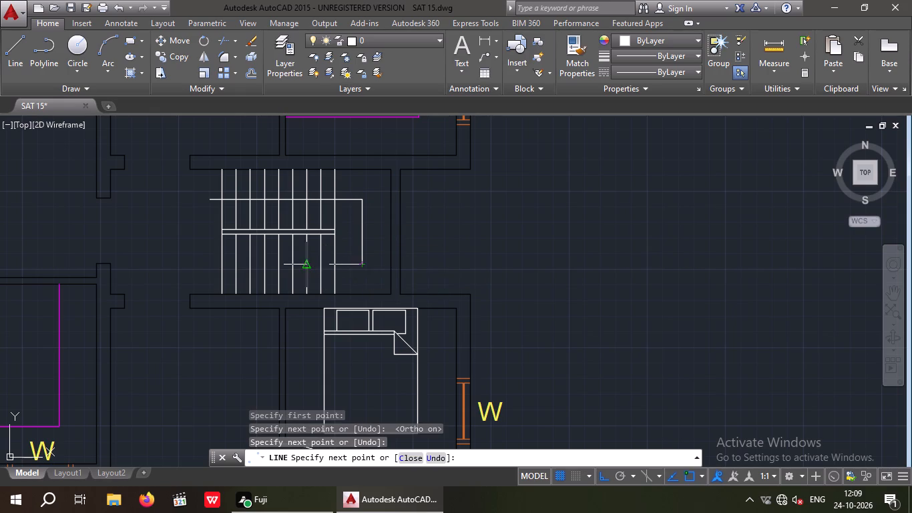
scroll(313, 263, up, 3)
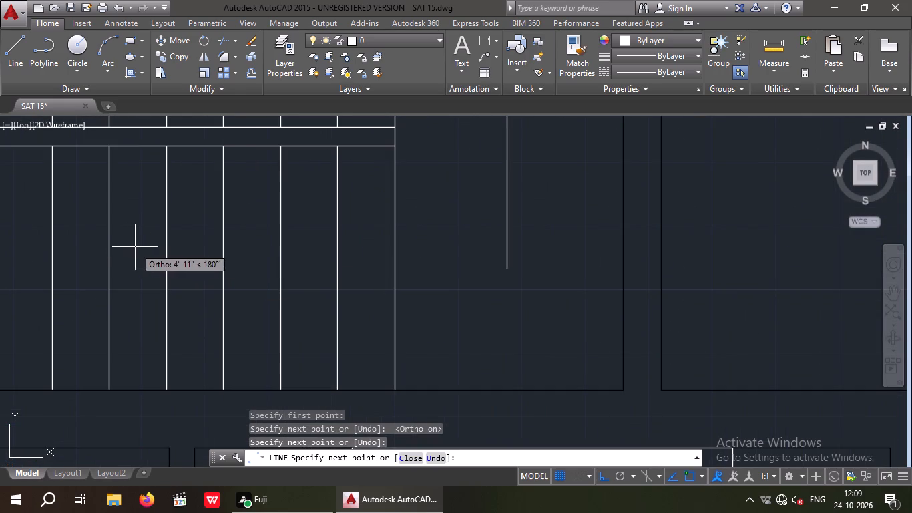
click(144, 265)
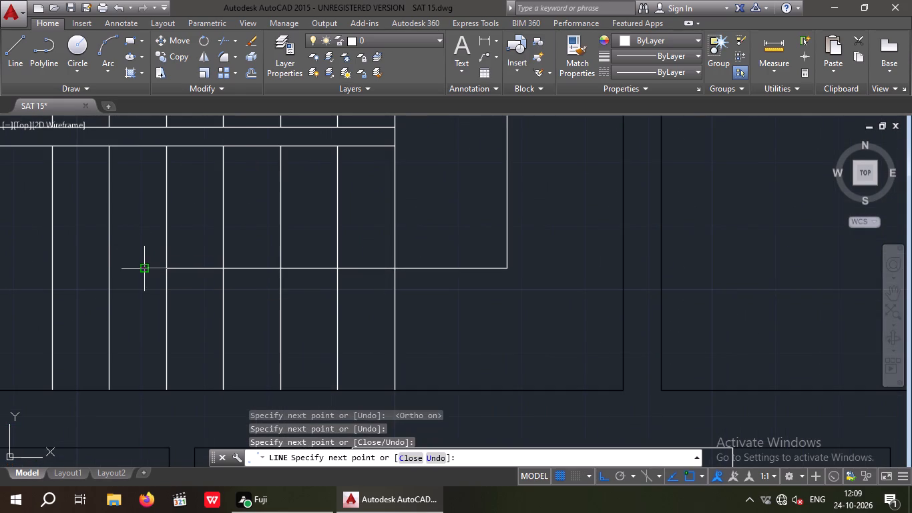
Add two short diagonal lines with ortho off, forming an arrowhead at the path line's end in the lower flight.
key(F8)
click(216, 204)
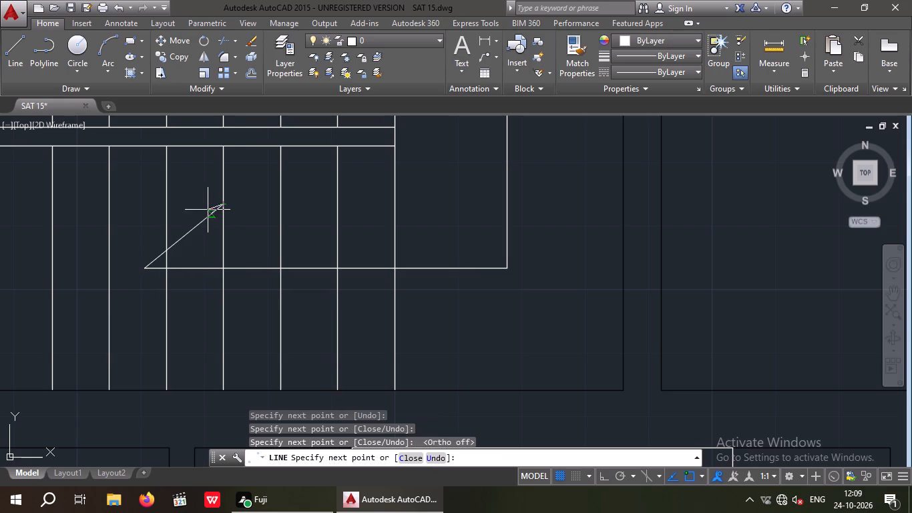
key(space)
key(space)
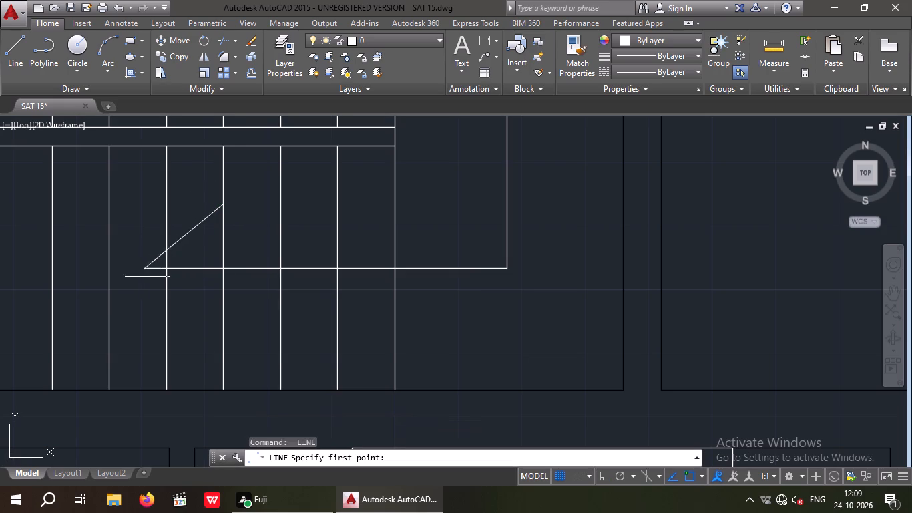
click(147, 270)
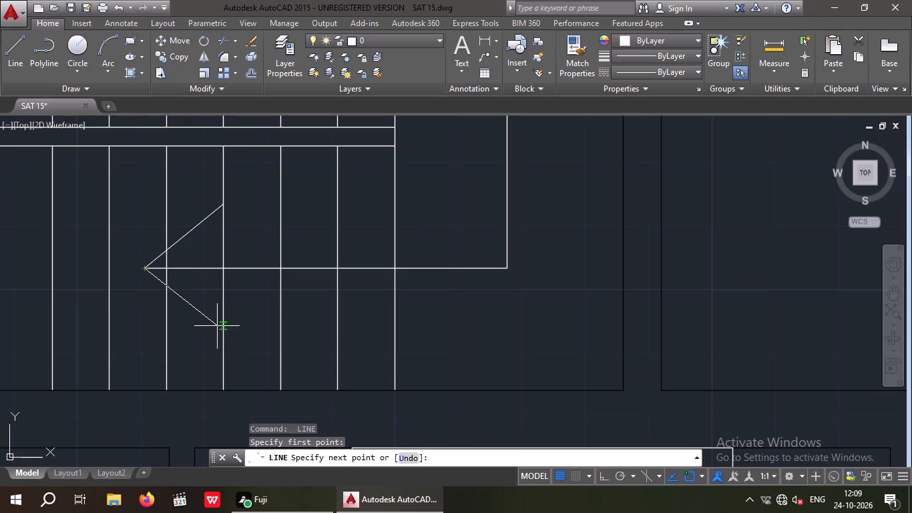
click(221, 325)
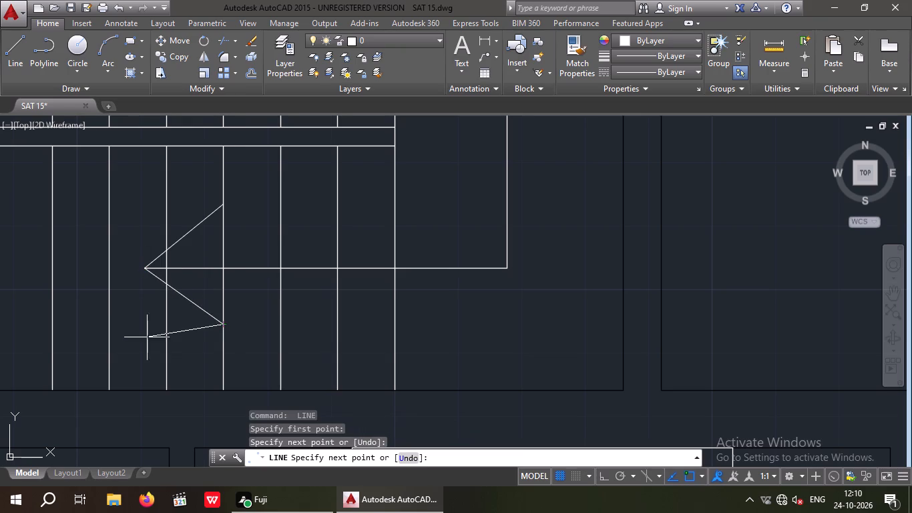
key(Escape)
key(Escape)
Change the colour of the whole stair direction arrow, path lines and arrowhead, to Green.
scroll(158, 271, up, 2)
drag(143, 294, 133, 280)
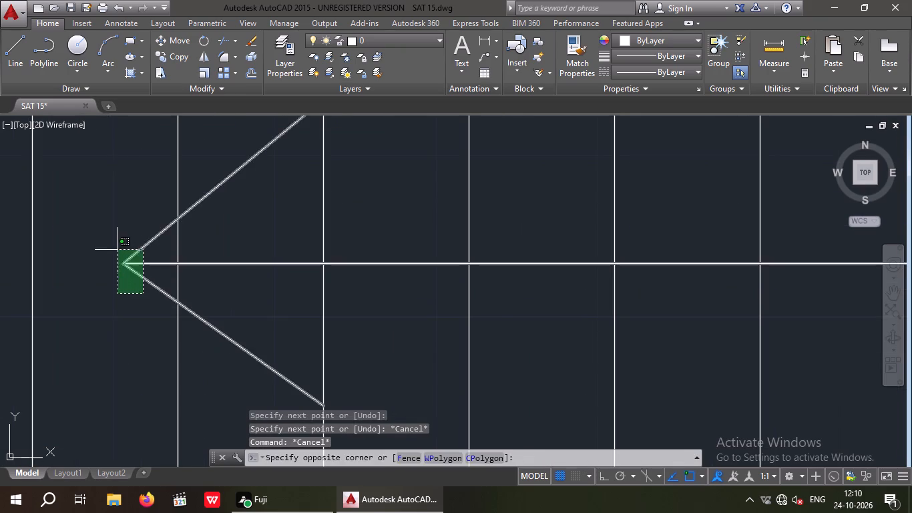
click(116, 246)
scroll(116, 246, down, 2)
middle_drag(202, 248, 200, 339)
scroll(202, 274, down, 1)
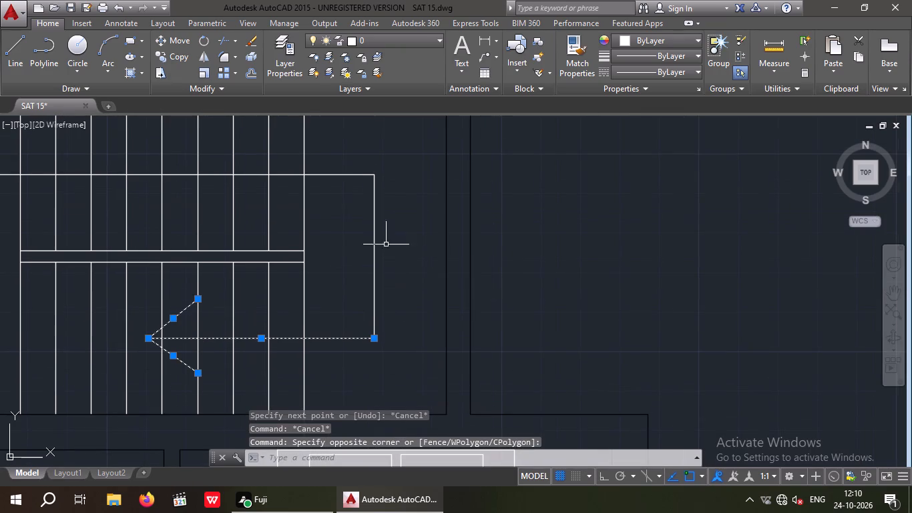
drag(393, 152, 363, 198)
click(359, 200)
scroll(431, 206, down, 2)
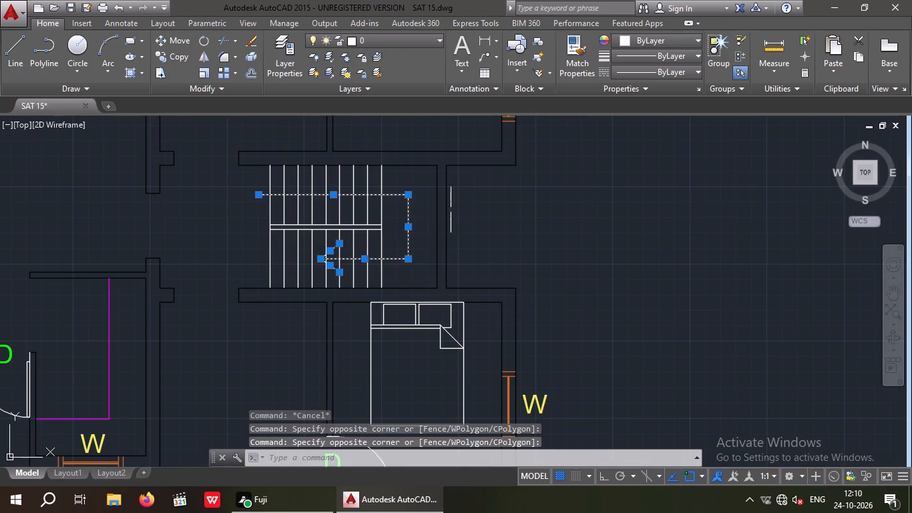
click(634, 41)
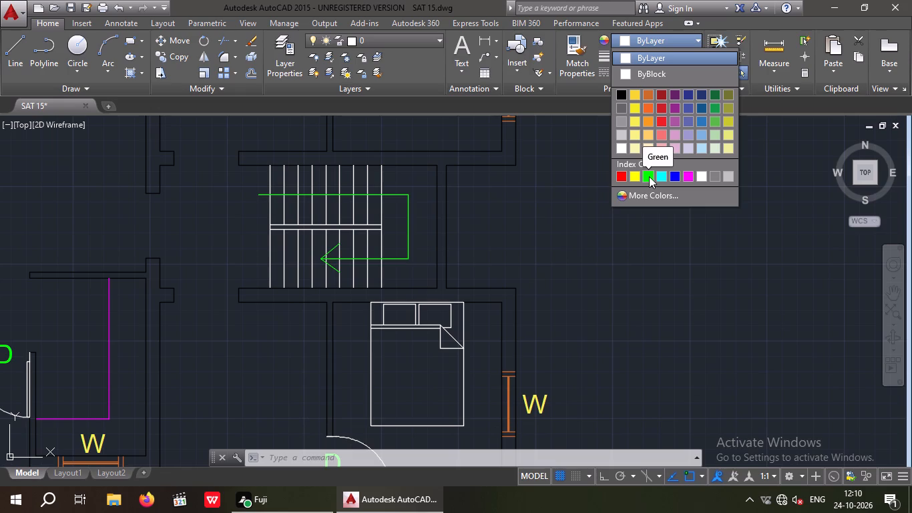
click(649, 176)
key(Escape)
Change the colour of the staircase tread lines and the double line between the flights to a medium grey.
scroll(365, 232, up, 2)
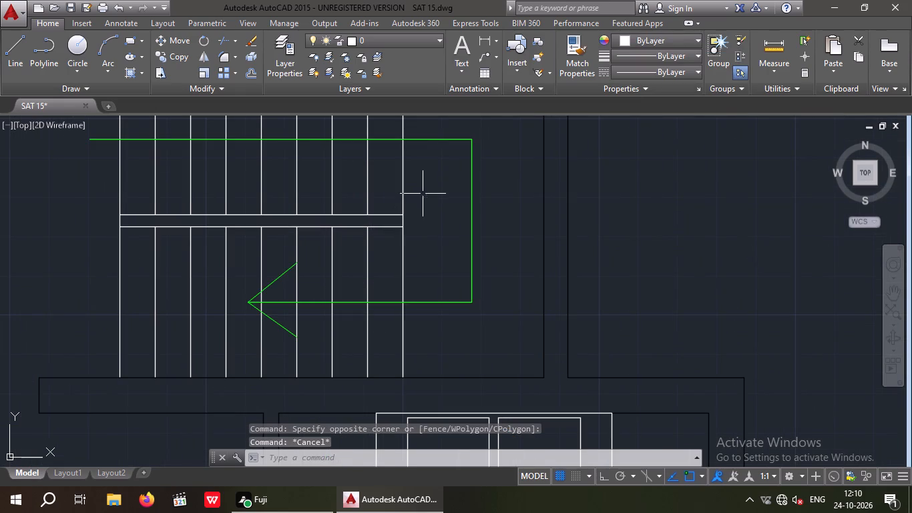
drag(423, 192, 399, 211)
click(103, 233)
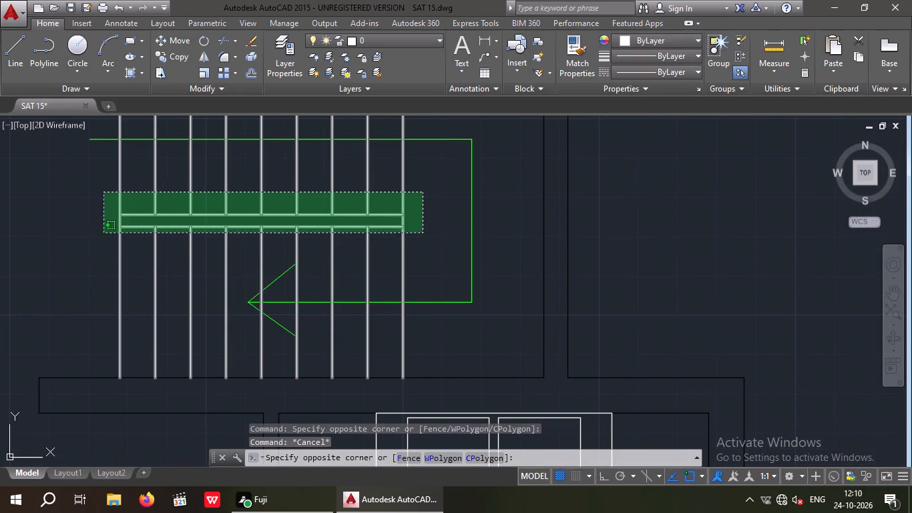
scroll(212, 184, down, 2)
click(638, 39)
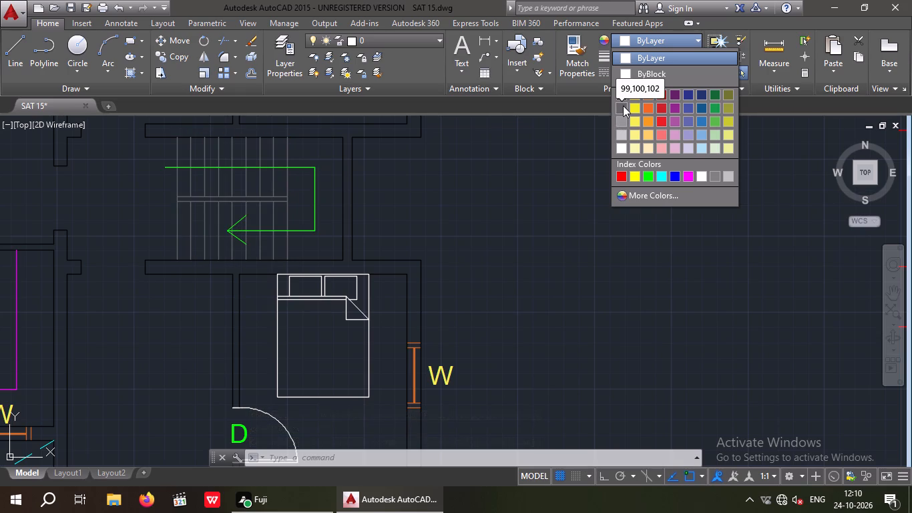
click(622, 120)
key(Escape)
scroll(500, 242, down, 1)
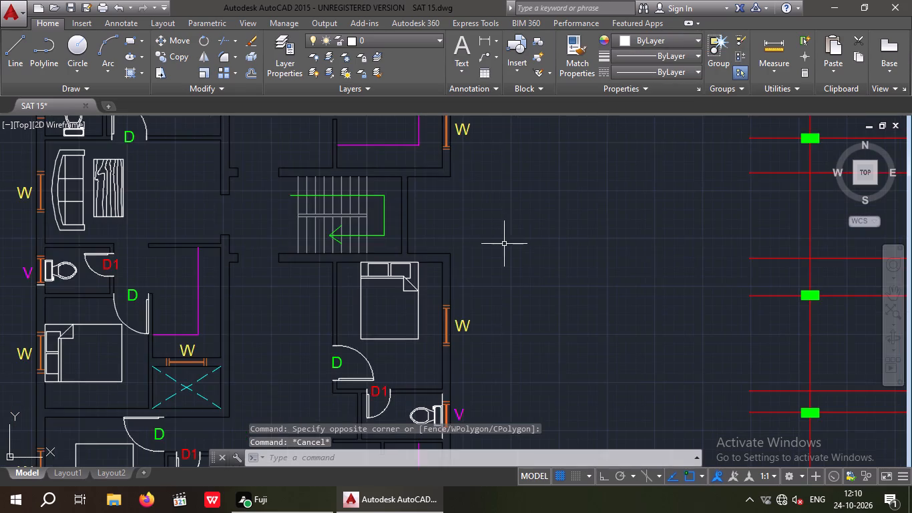
Save the drawing with the coloured staircase and direction arrow.
middle_drag(540, 251, 676, 245)
scroll(658, 245, down, 1)
middle_drag(645, 248, 611, 285)
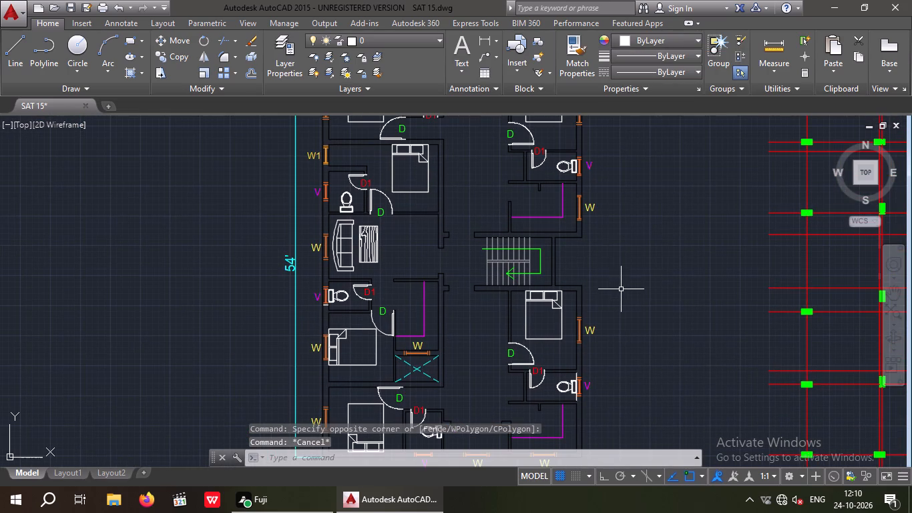
middle_drag(622, 279, 565, 293)
scroll(567, 279, down, 2)
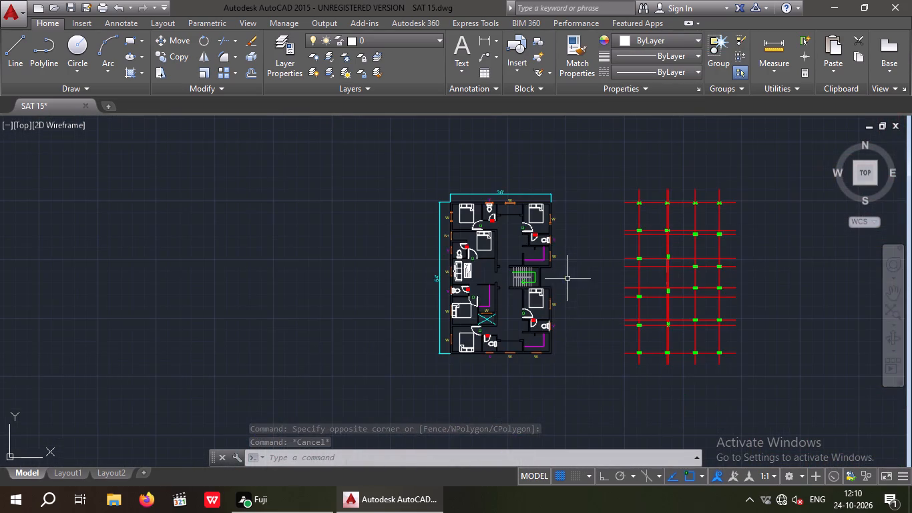
middle_drag(566, 285, 495, 287)
scroll(488, 278, up, 2)
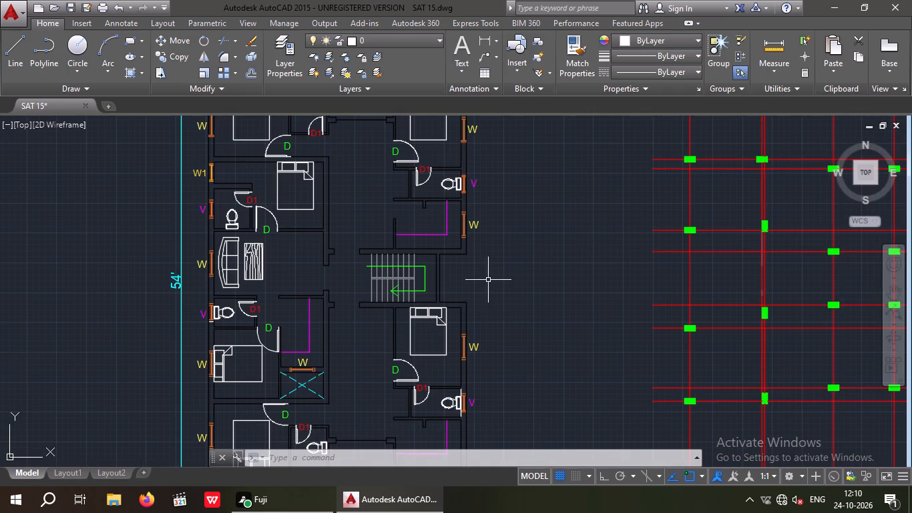
key(ctrl+s)
key(ctrl+s)
Copy the whole dimensioned floor plan horizontally to the empty area east of the old white plan.
middle_drag(494, 277, 479, 290)
scroll(477, 290, down, 1)
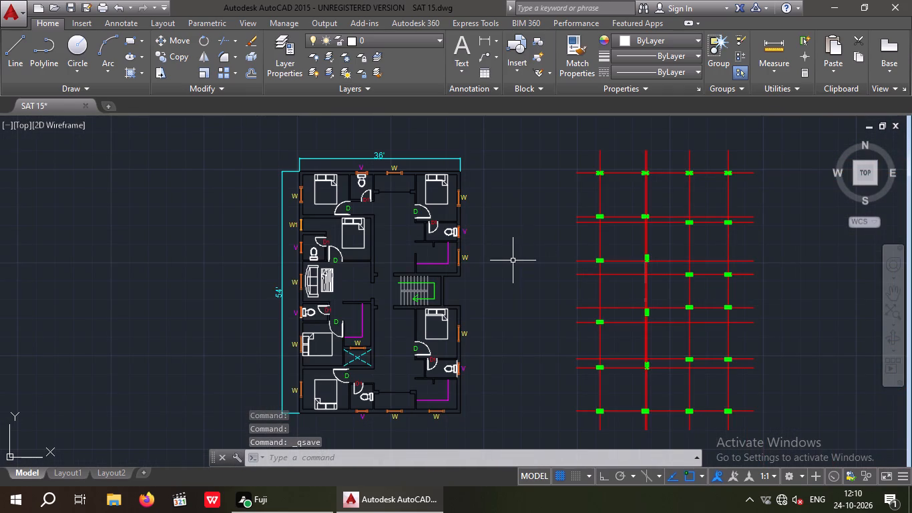
middle_drag(441, 294, 437, 288)
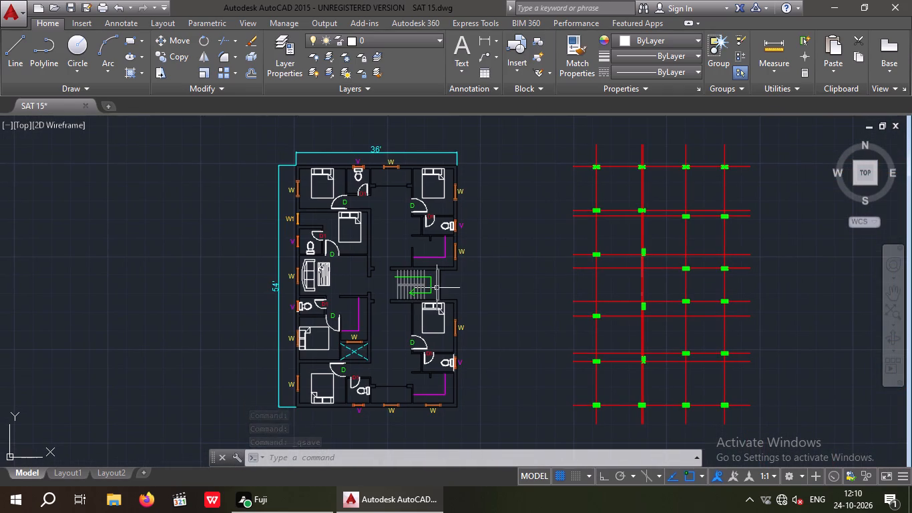
drag(243, 144, 258, 150)
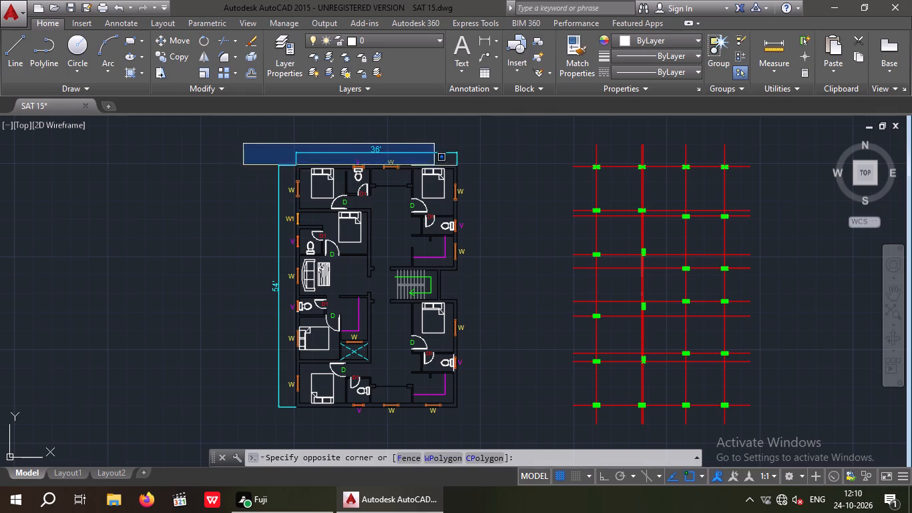
click(501, 421)
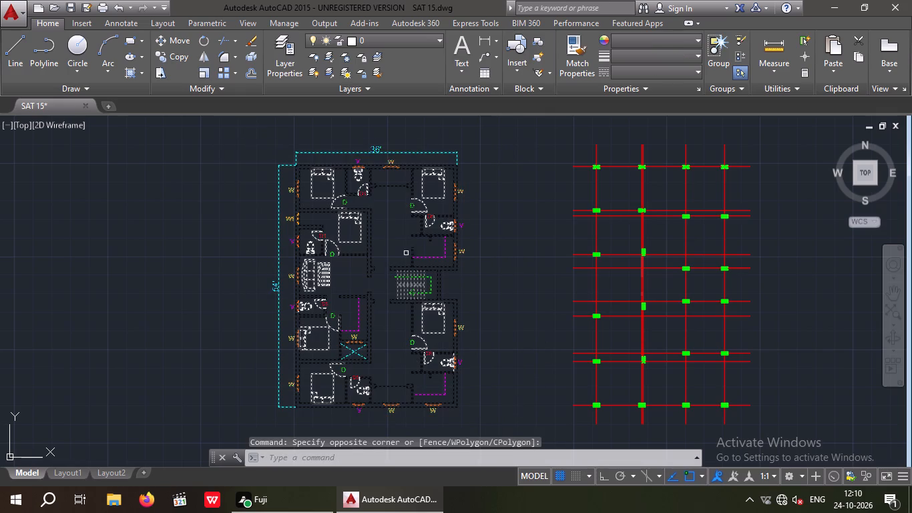
click(172, 55)
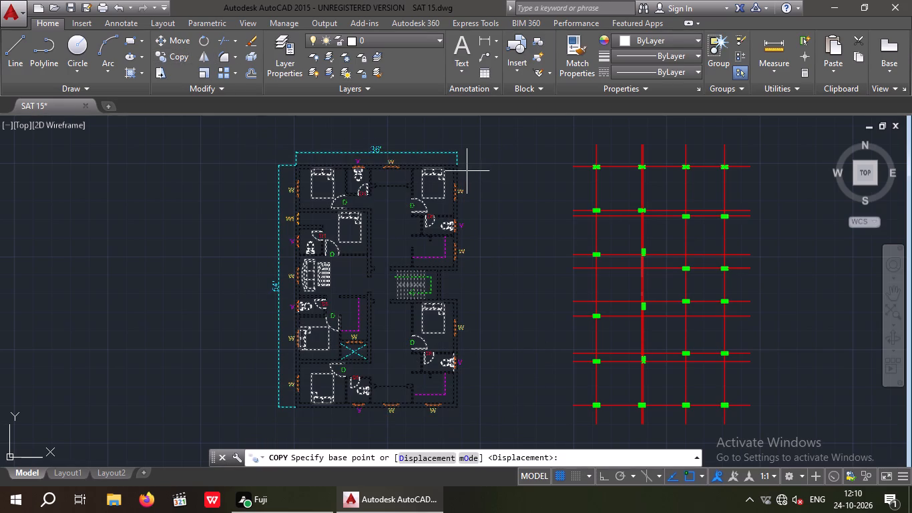
click(457, 166)
scroll(460, 166, down, 3)
middle_drag(568, 189, 453, 204)
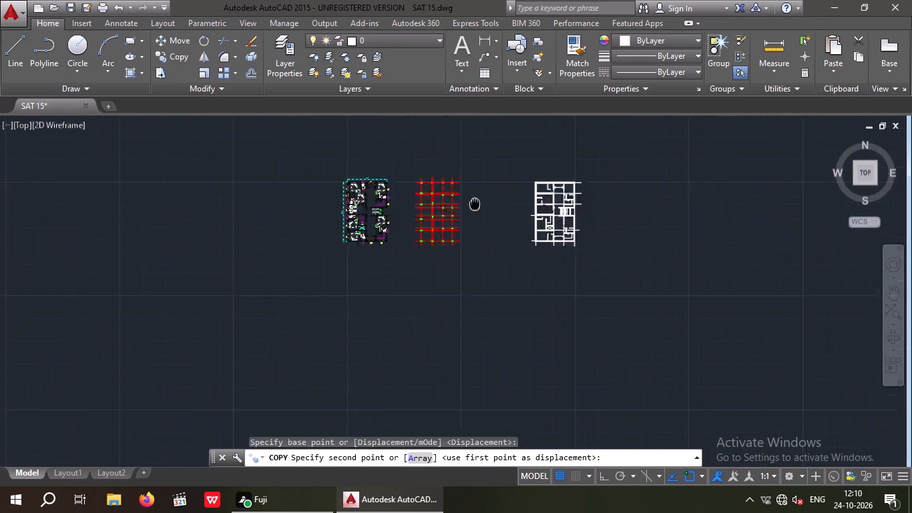
middle_drag(453, 204, 367, 204)
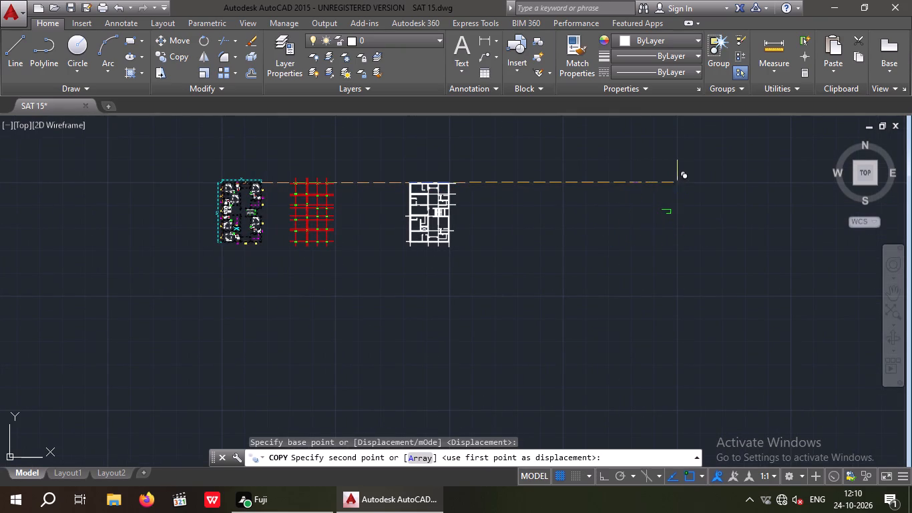
click(678, 182)
key(Escape)
key(Escape)
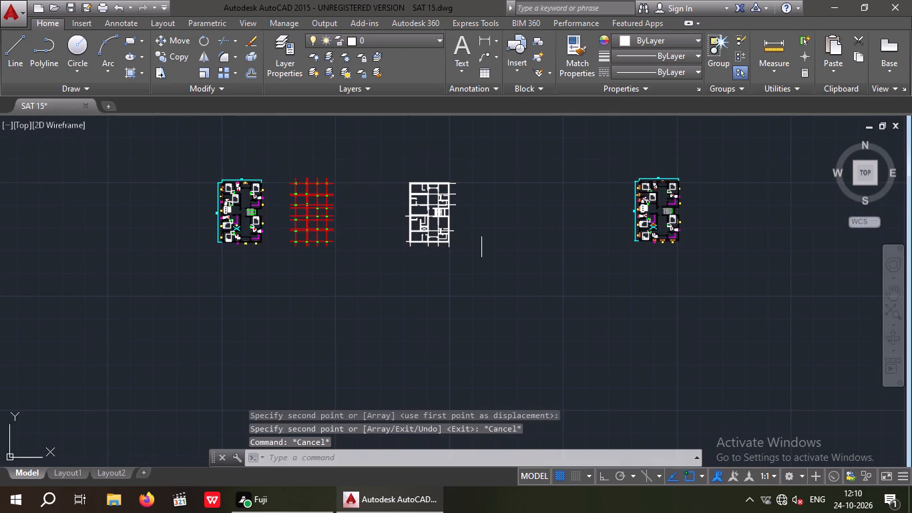
Delete the old white plan located between the red column grid and the new floor plan copy.
scroll(413, 208, up, 2)
drag(533, 323, 428, 263)
click(353, 133)
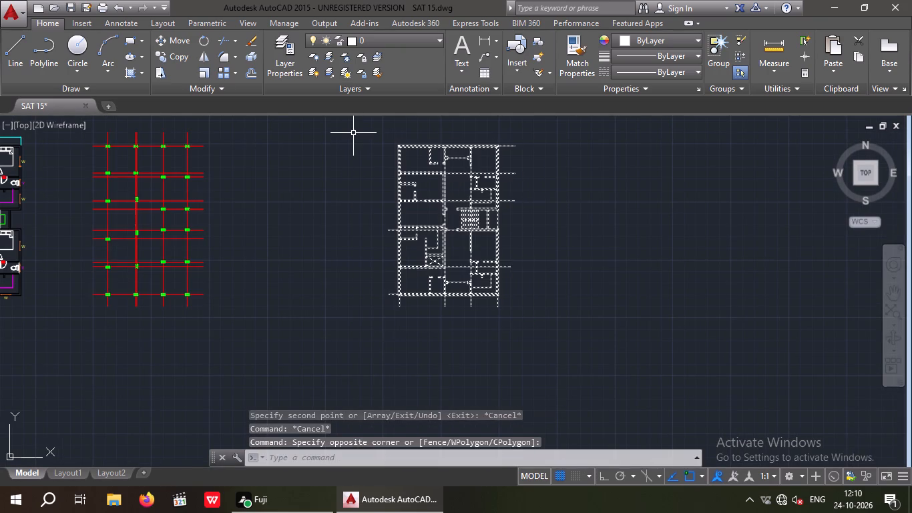
key(Delete)
scroll(308, 349, down, 2)
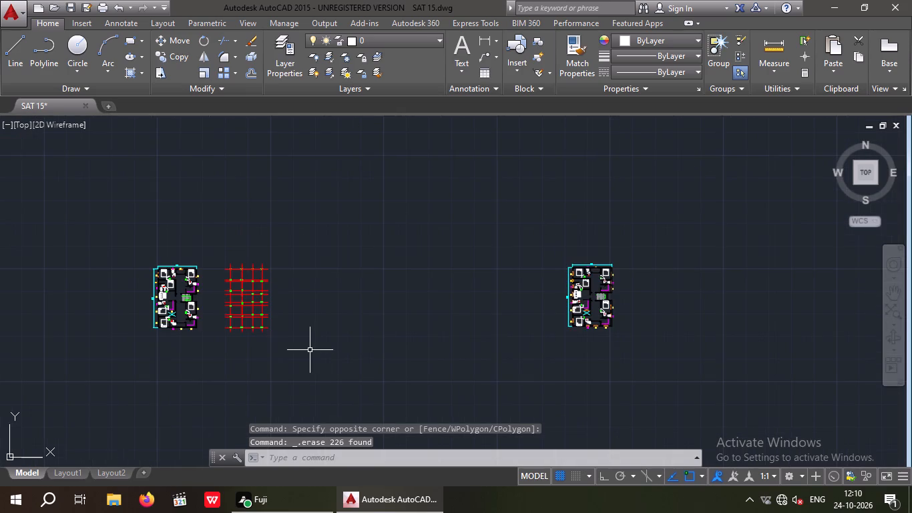
Save the drawing.
scroll(190, 331, up, 1)
middle_drag(192, 332, 373, 345)
scroll(350, 337, up, 2)
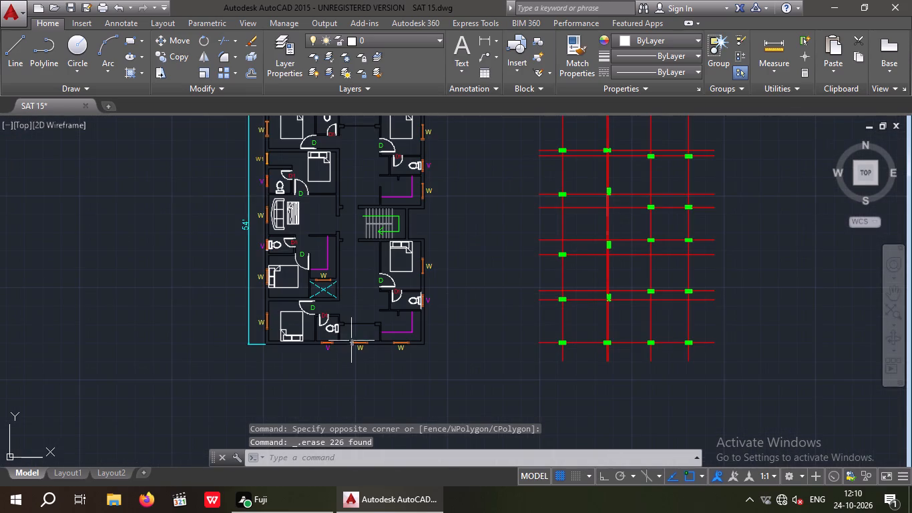
key(ctrl+s)
key(ctrl+s)
Measure the inner width of the original plan's north-west bedroom with a linear dimension, without placing it.
middle_click(336, 357)
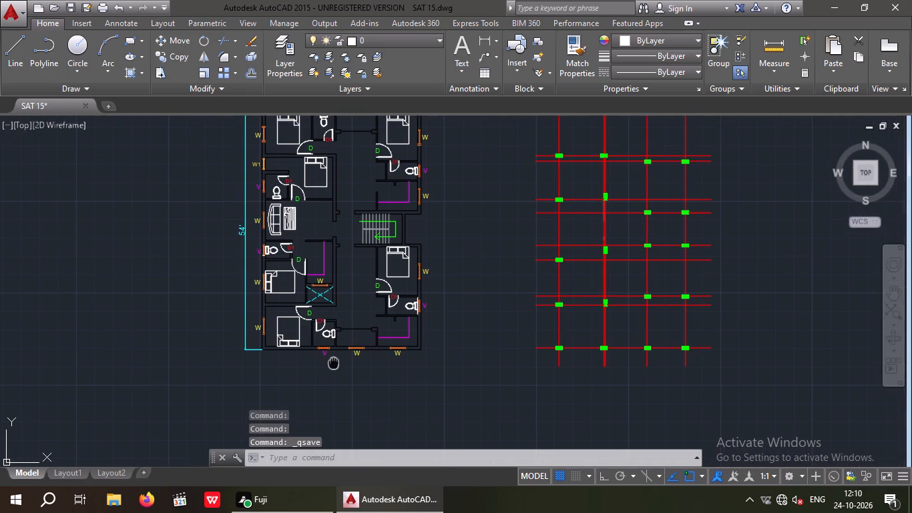
middle_drag(365, 315, 314, 345)
scroll(365, 315, down, 1)
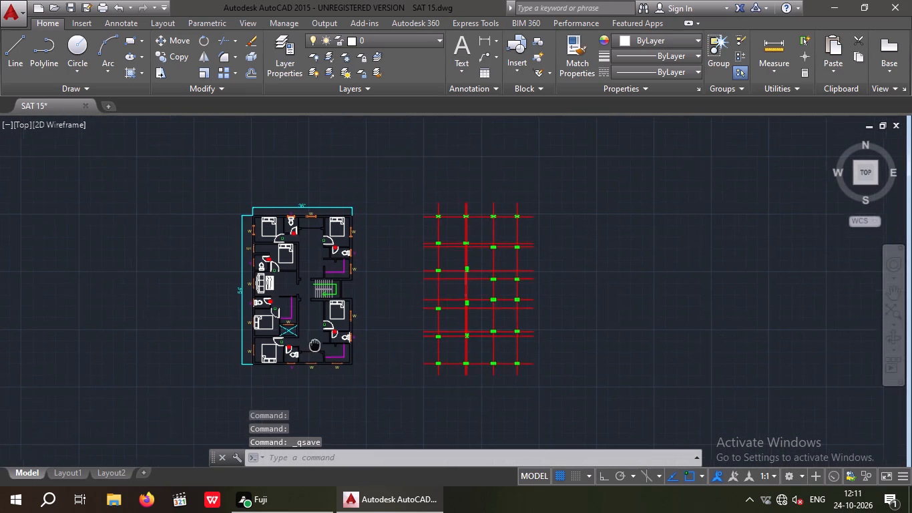
scroll(300, 313, up, 1)
middle_drag(316, 318, 342, 316)
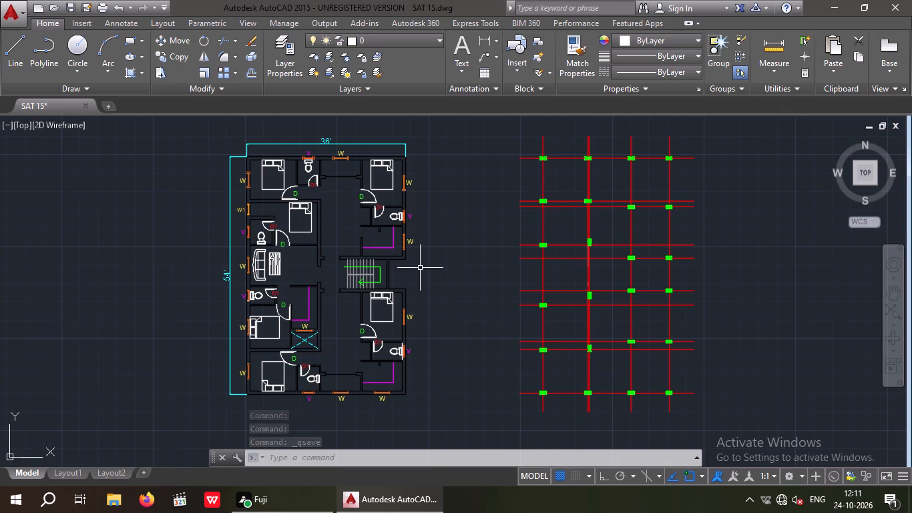
middle_drag(290, 190, 333, 187)
scroll(334, 188, up, 3)
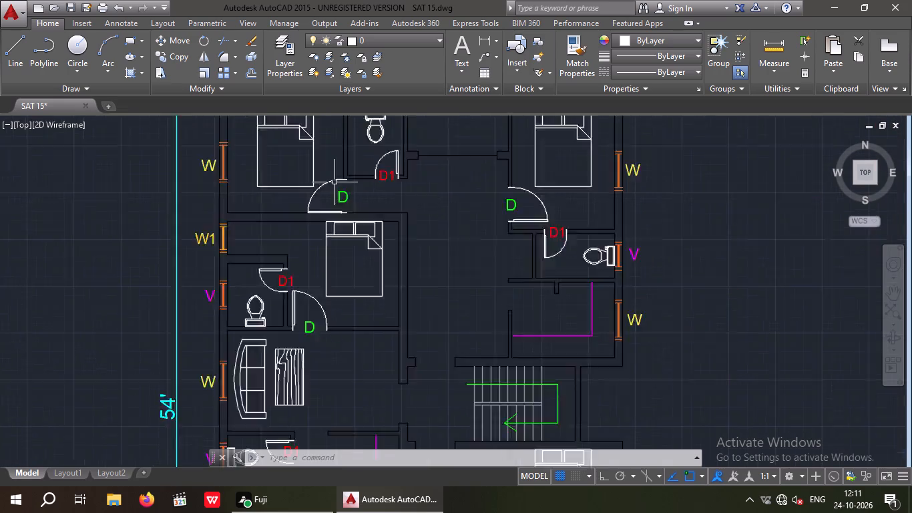
middle_drag(363, 198, 308, 225)
scroll(321, 218, down, 2)
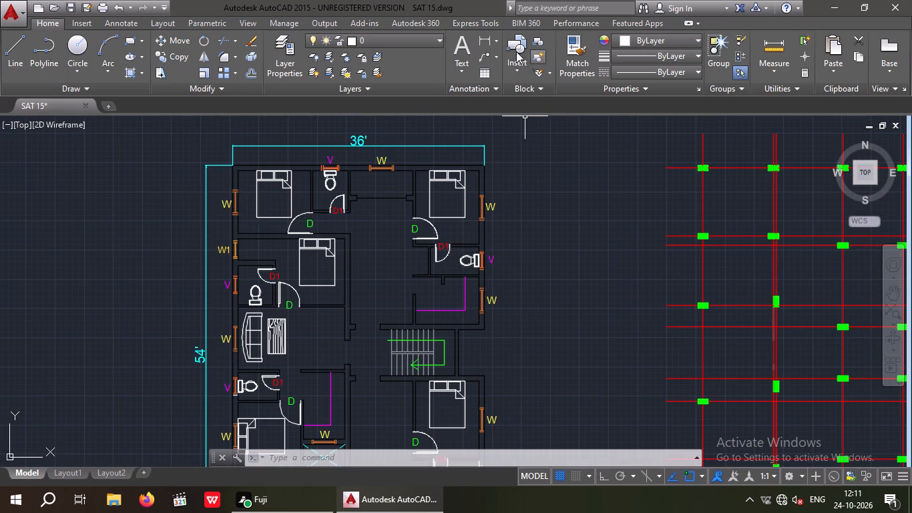
click(481, 37)
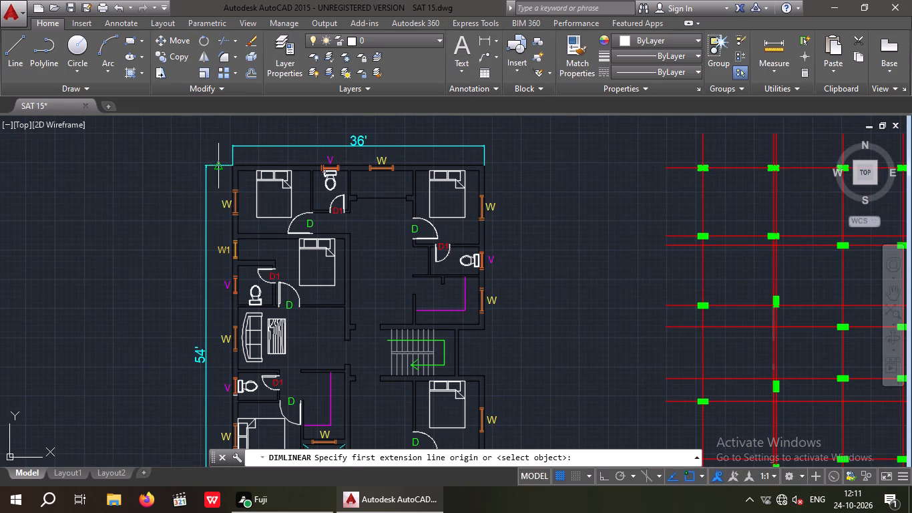
scroll(232, 172, up, 2)
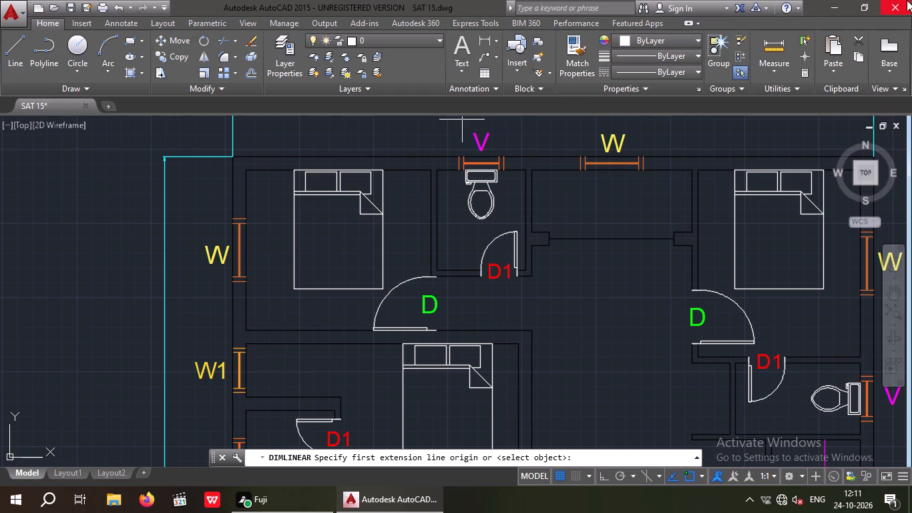
scroll(240, 182, up, 2)
click(251, 148)
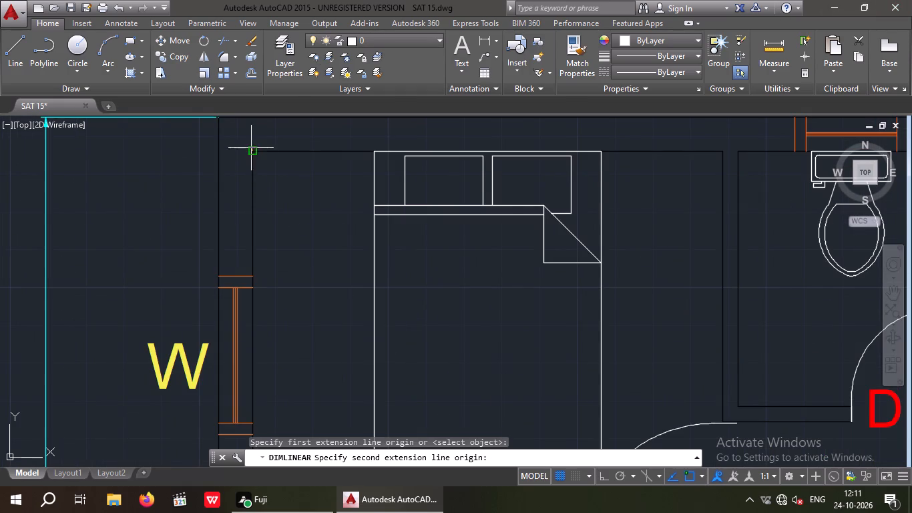
scroll(255, 147, down, 2)
scroll(431, 149, up, 2)
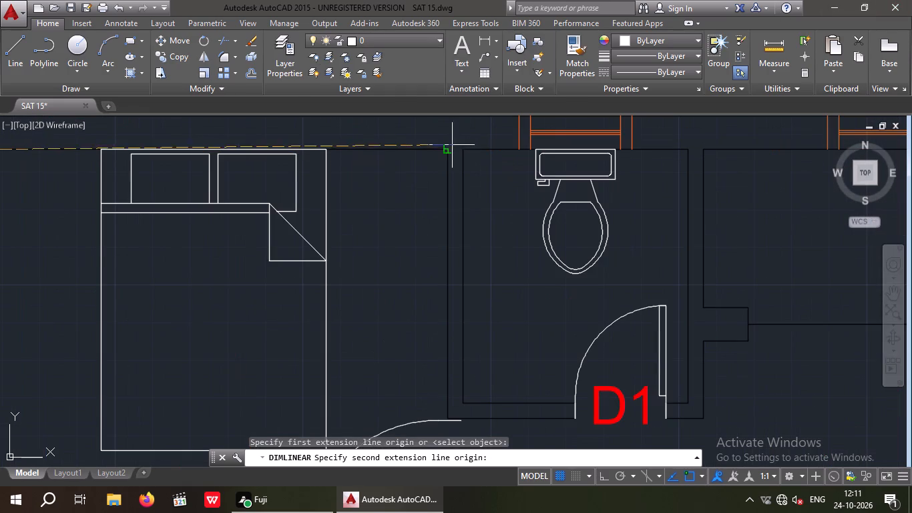
click(449, 149)
middle_drag(405, 302, 482, 257)
scroll(485, 274, down, 1)
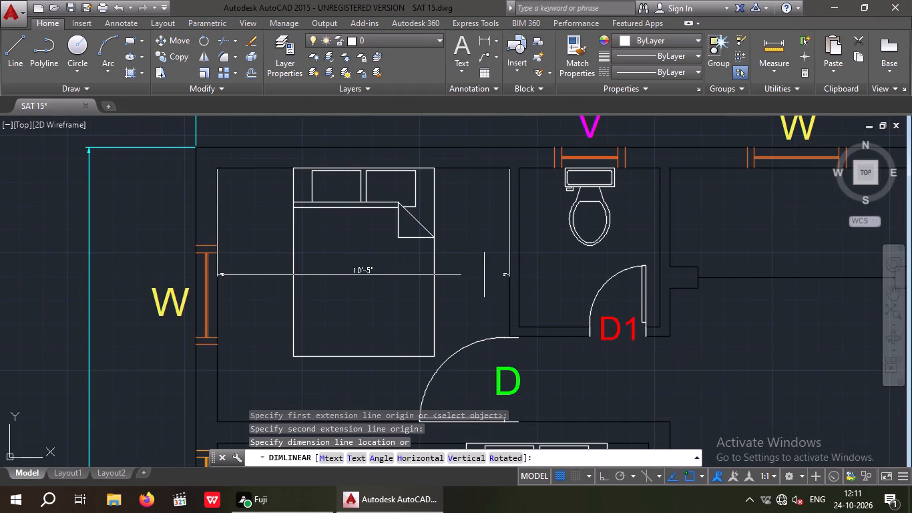
key(space)
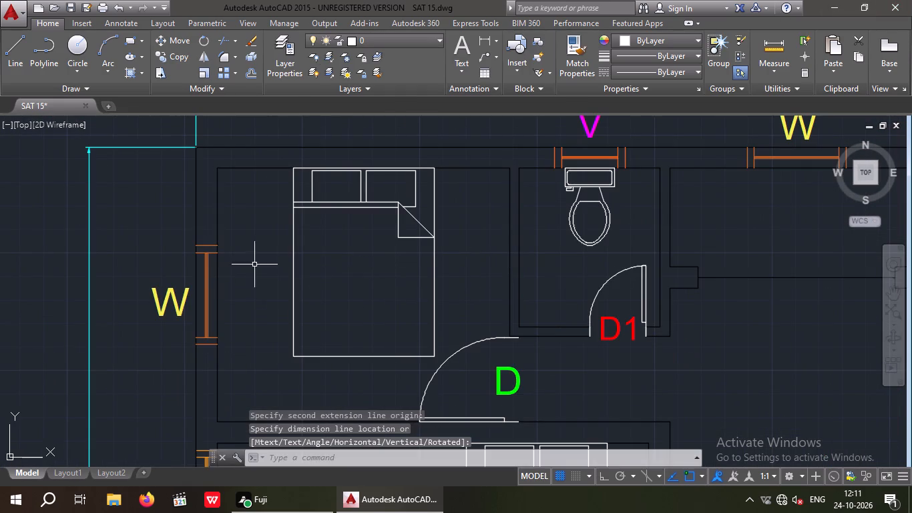
Measure the north-west bedroom's inner length along its window wall with a linear dimension, without placing it.
middle_drag(272, 252, 285, 172)
key(space)
middle_drag(247, 196, 267, 269)
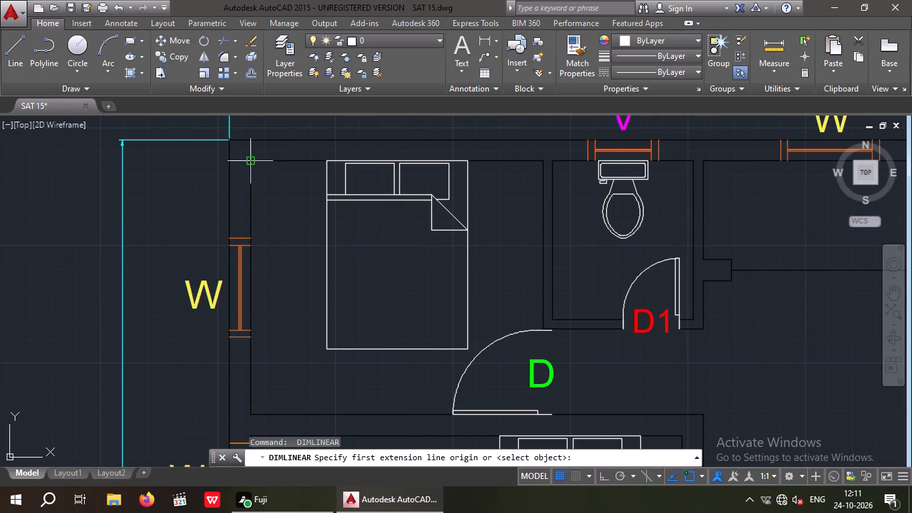
click(255, 158)
middle_drag(242, 395, 250, 304)
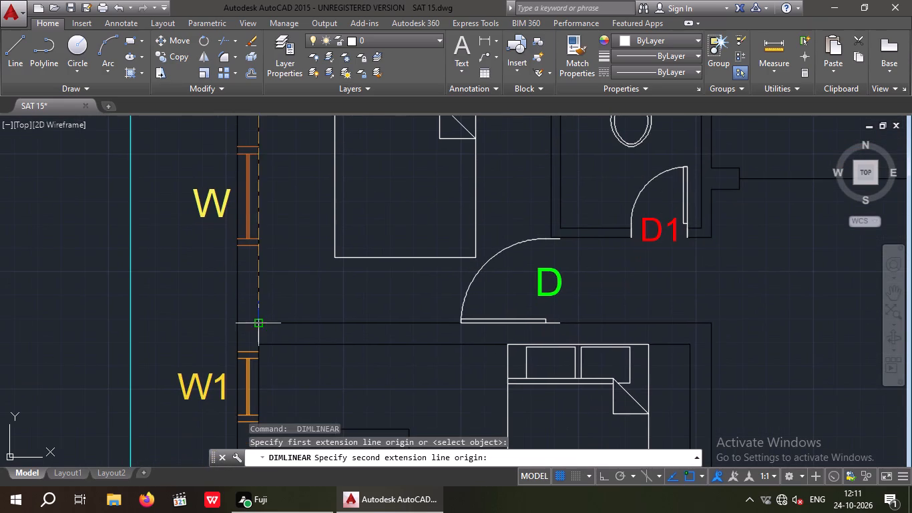
click(260, 326)
middle_drag(297, 194, 290, 250)
scroll(286, 226, up, 1)
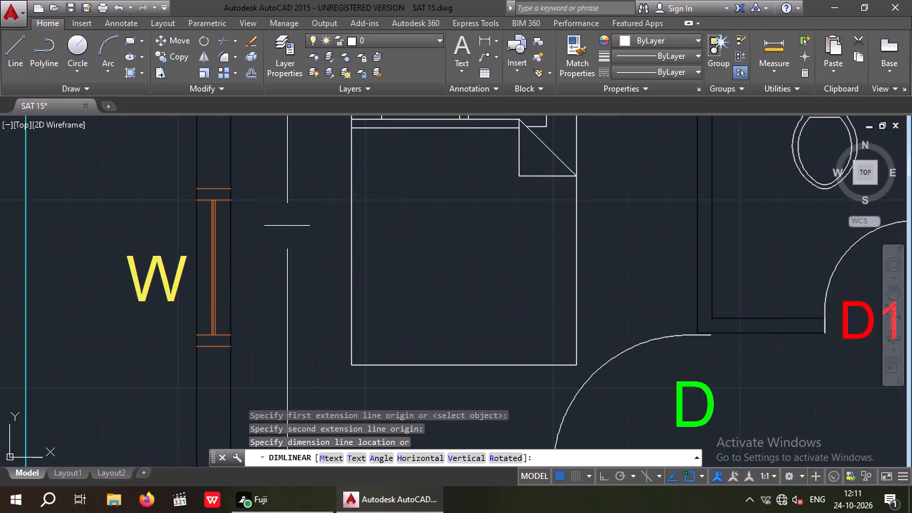
scroll(288, 226, down, 3)
key(Escape)
key(Escape)
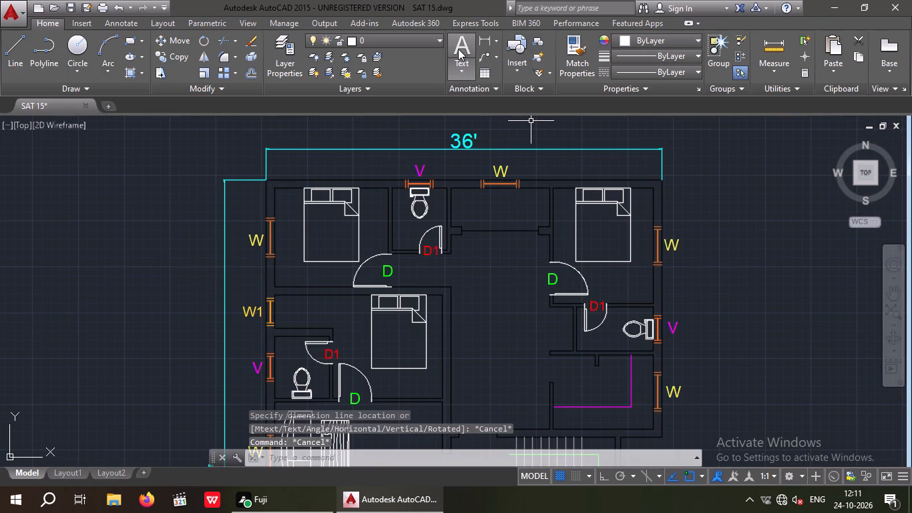
Add an 8" high multiline text label below the north-west bedroom's bed reading BEDROOM 1 over 10'5"X9'.
click(459, 45)
scroll(310, 261, up, 3)
drag(214, 267, 217, 318)
click(781, 339)
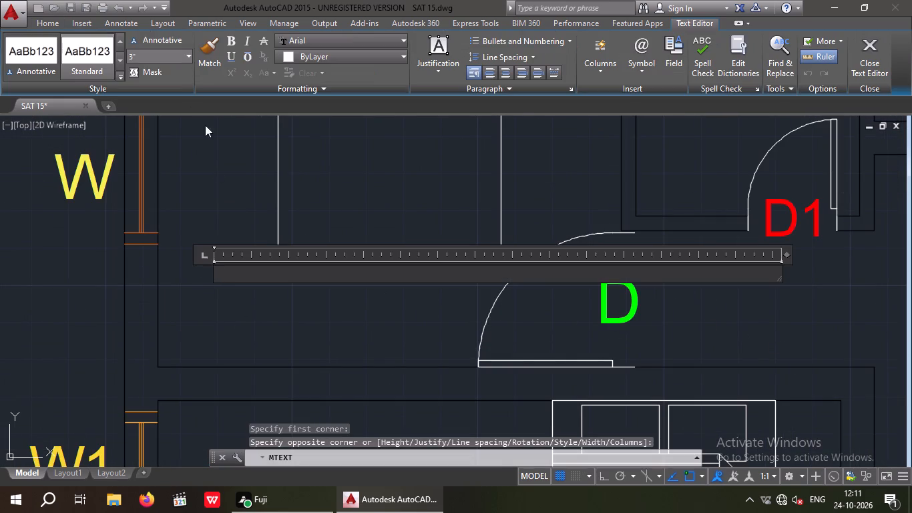
click(152, 55)
key(8)
key(shift+quotedbl)
key(Return)
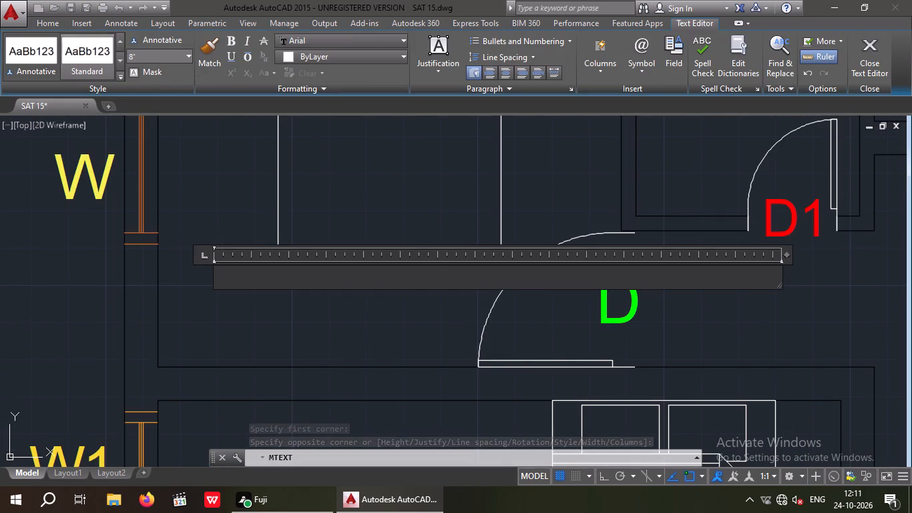
text(BE)
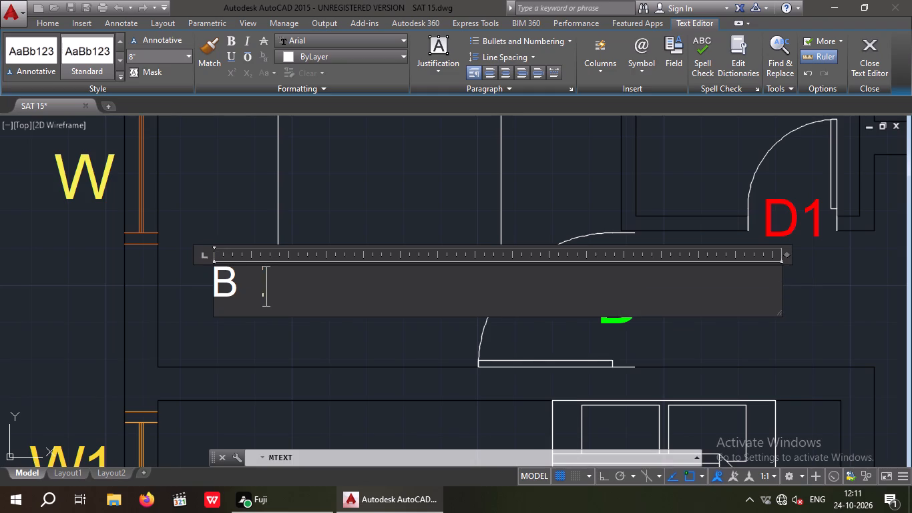
key(d)
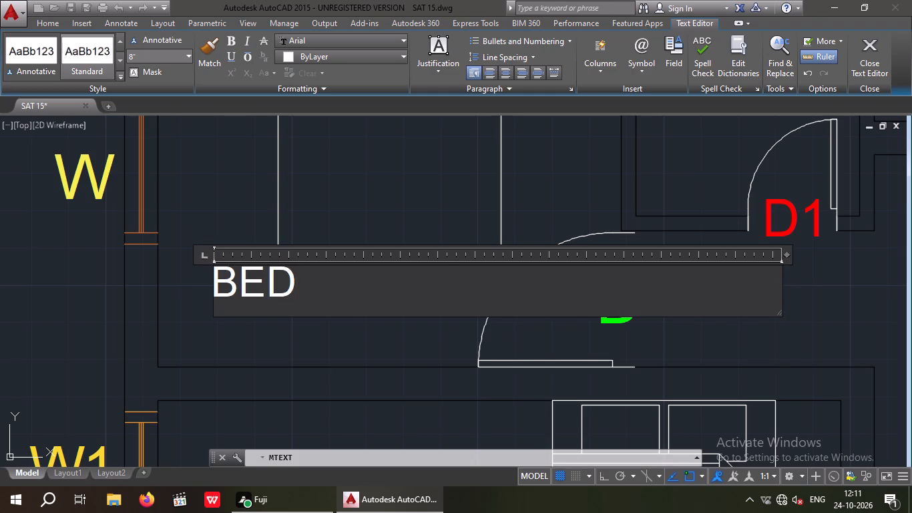
key(Return)
text(10'5)
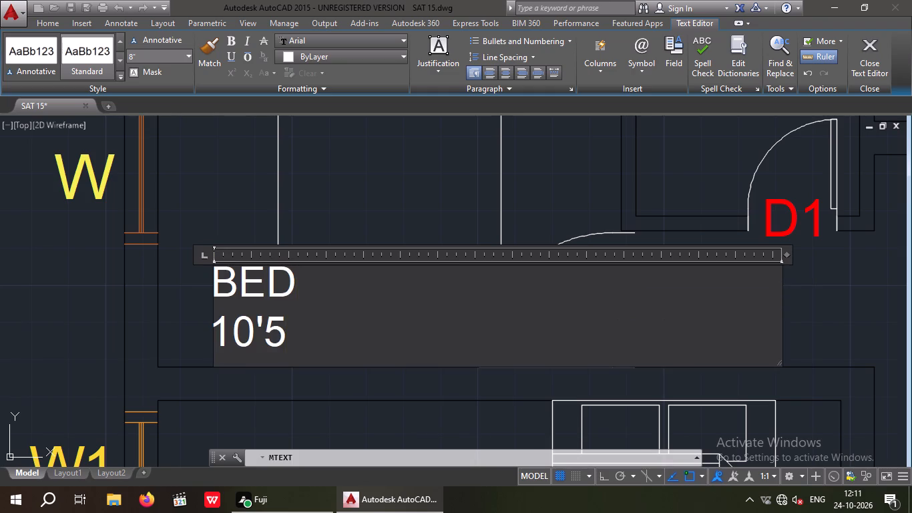
key(shift+quotedbl)
key(x)
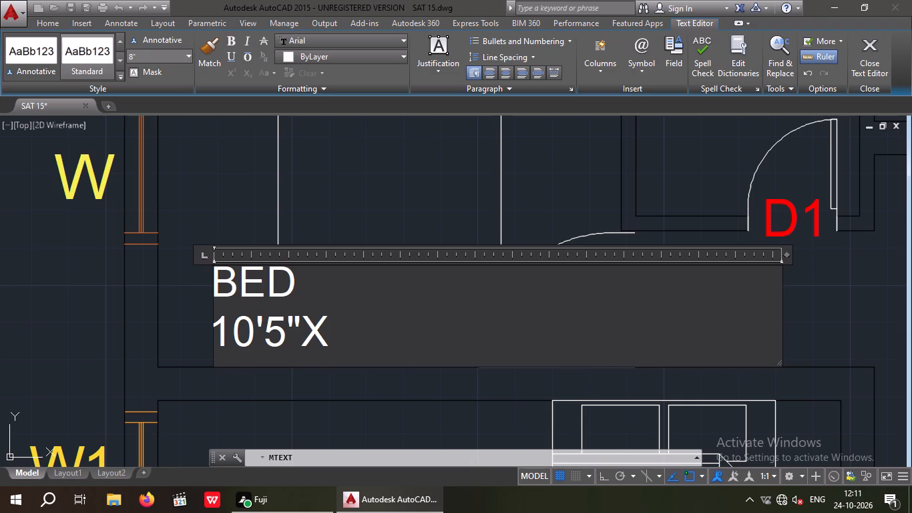
key(9)
key(apostrophe)
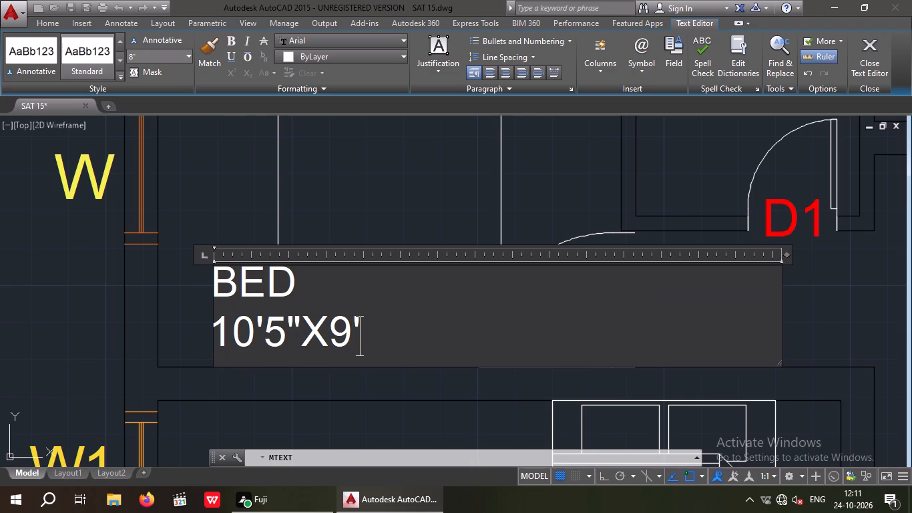
key(Up)
text(ROOM)
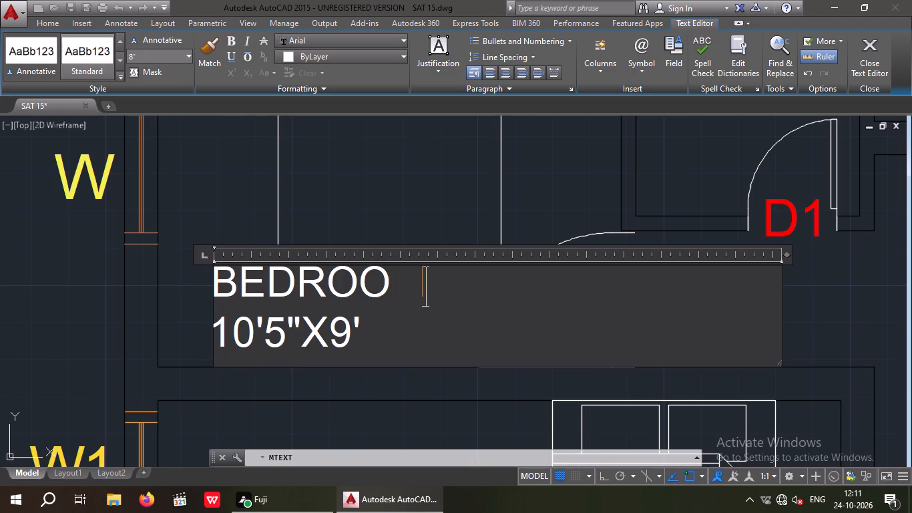
key(space)
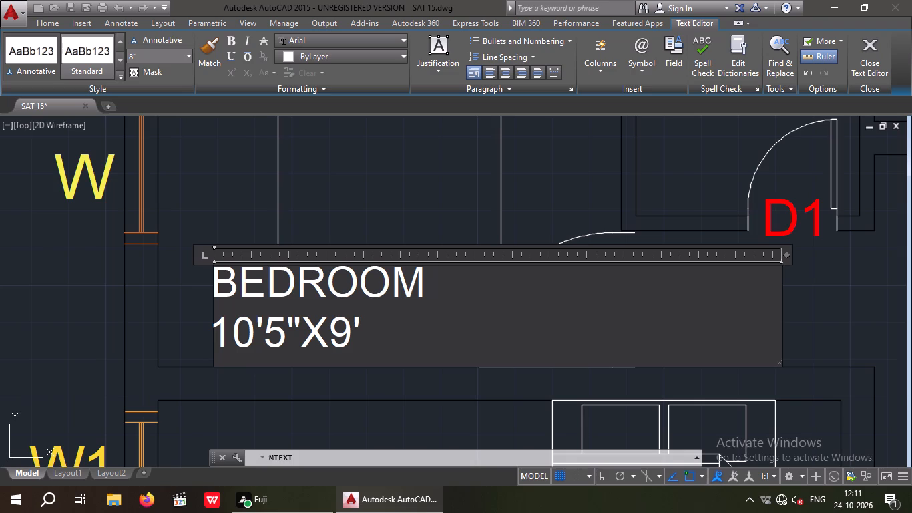
key(1)
Indent the label's size line by four spaces so it sits centred under BEDROOM 1, and finish the text.
key(Down)
key(Left)
key(Left)
key(Left)
key(Left)
key(Left)
key(Left)
key(Left)
key(Left)
key(space)
key(space)
key(space)
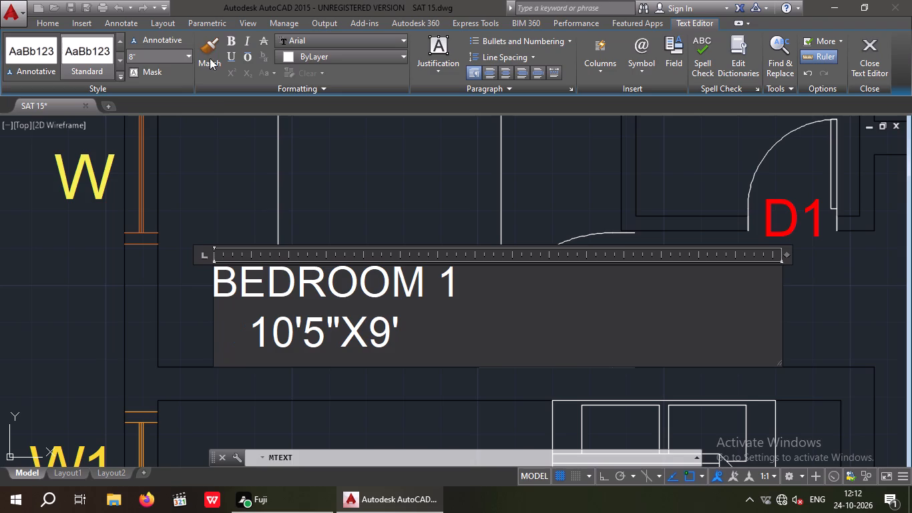
key(space)
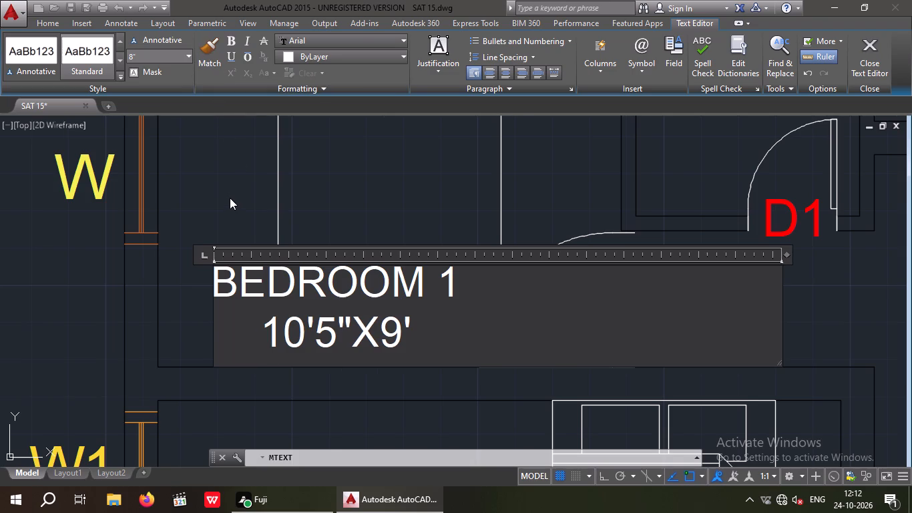
click(230, 197)
Move the BEDROOM 1 label up onto the bed in the north-west bedroom.
scroll(261, 272, up, 2)
scroll(262, 269, down, 3)
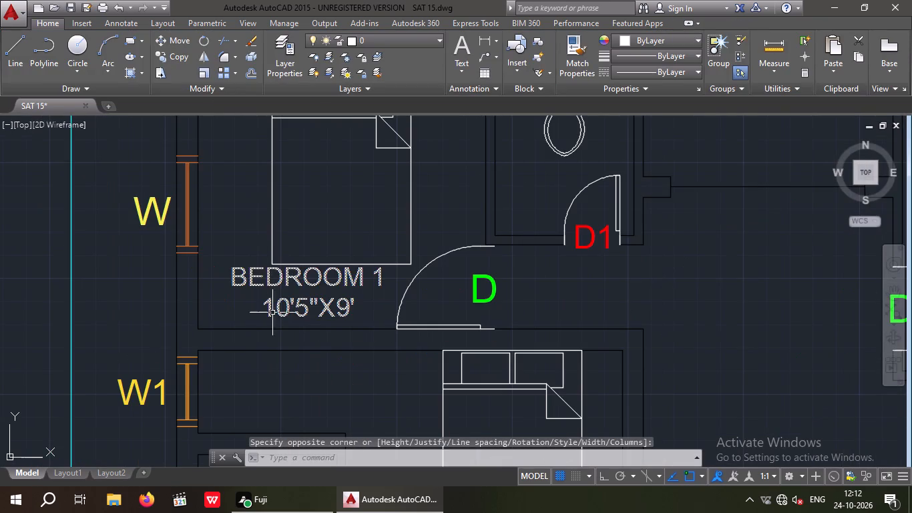
click(282, 315)
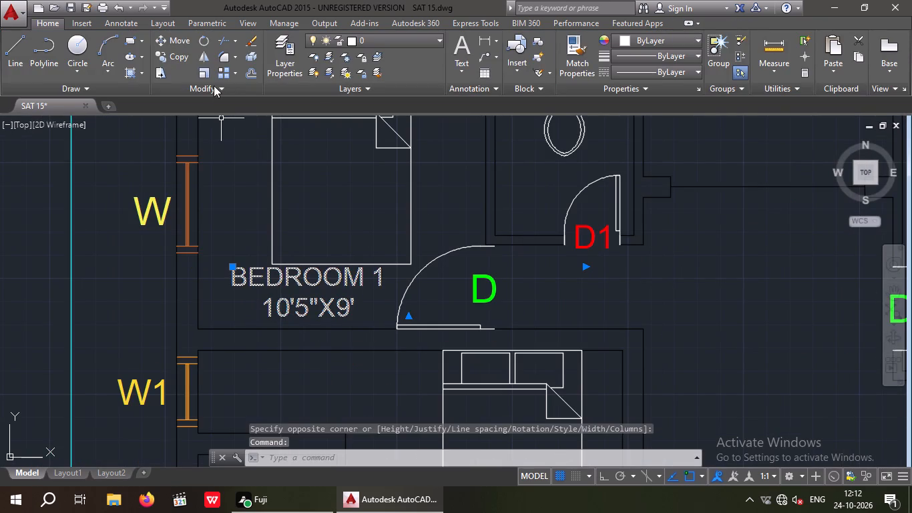
click(182, 45)
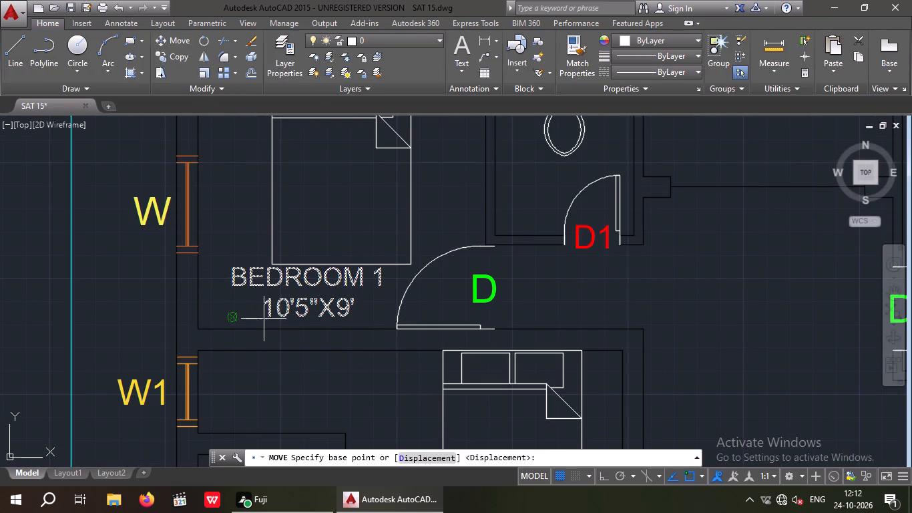
click(262, 319)
scroll(264, 243, up, 1)
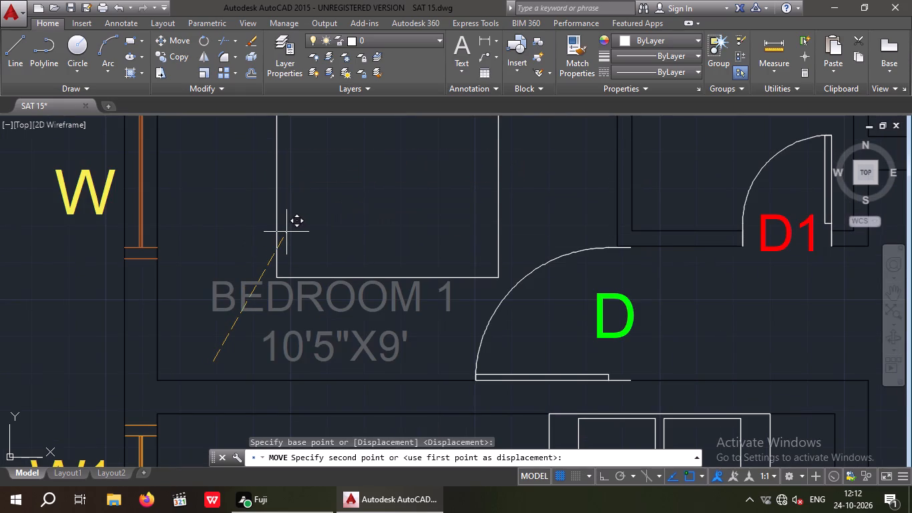
click(286, 232)
scroll(284, 229, down, 3)
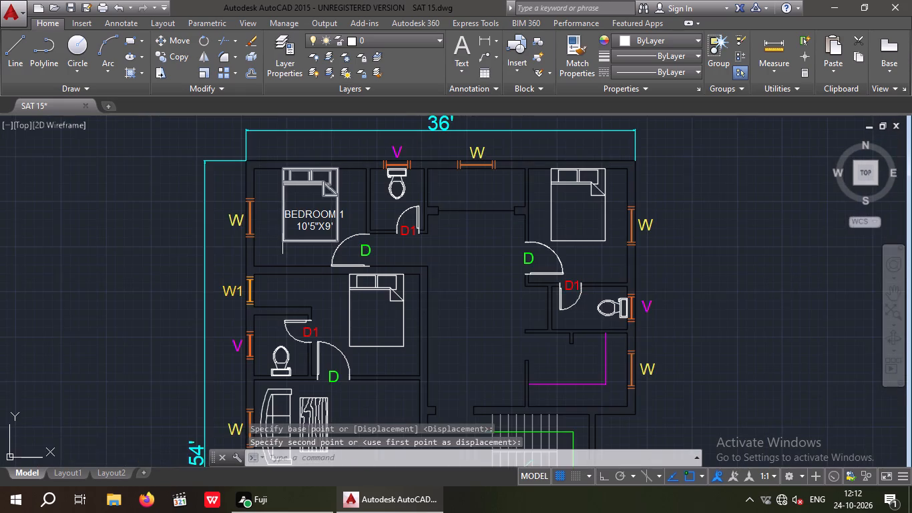
Measure the north-east bedroom's inner width along its top wall with a linear dimension, without placing it.
middle_drag(281, 232, 210, 241)
middle_drag(267, 238, 184, 253)
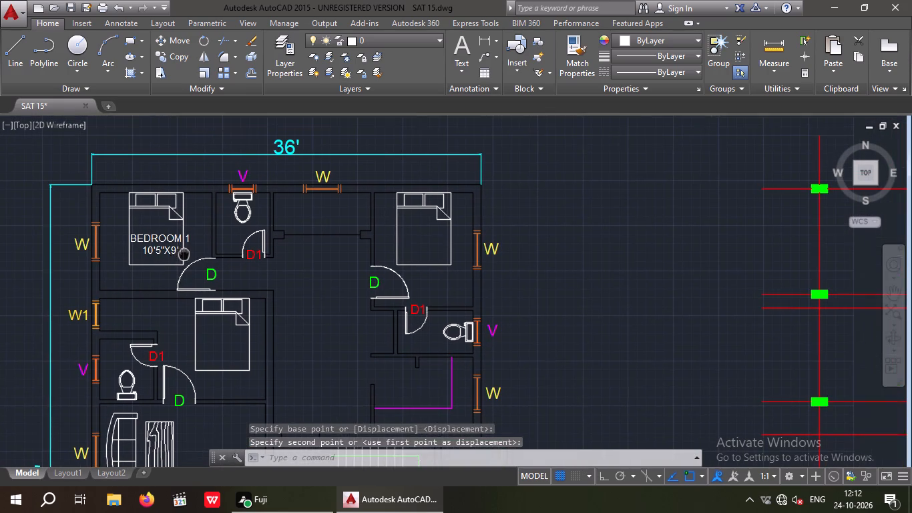
middle_drag(184, 253, 183, 254)
middle_drag(334, 220, 188, 210)
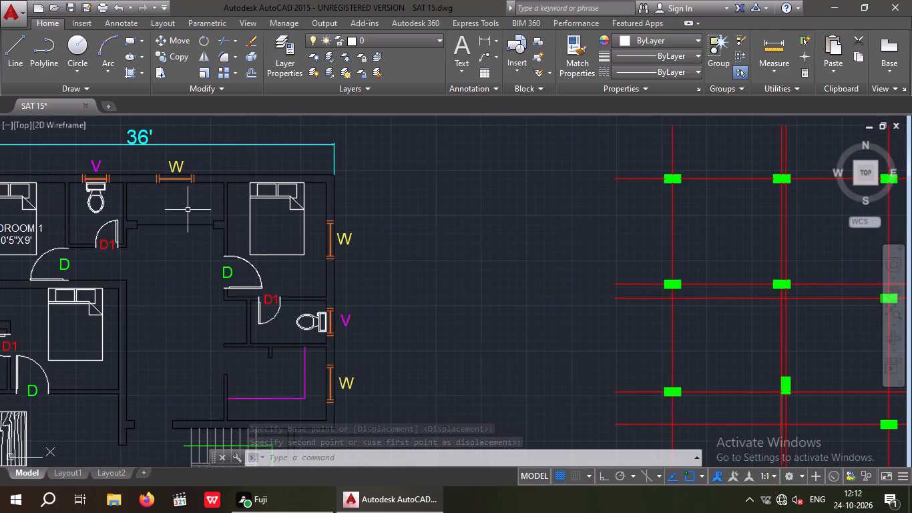
click(487, 39)
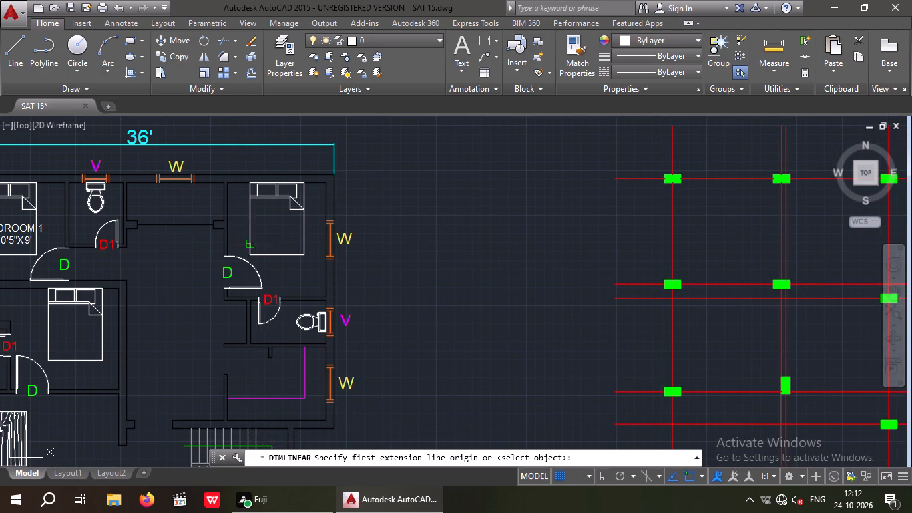
scroll(241, 185, up, 3)
click(178, 176)
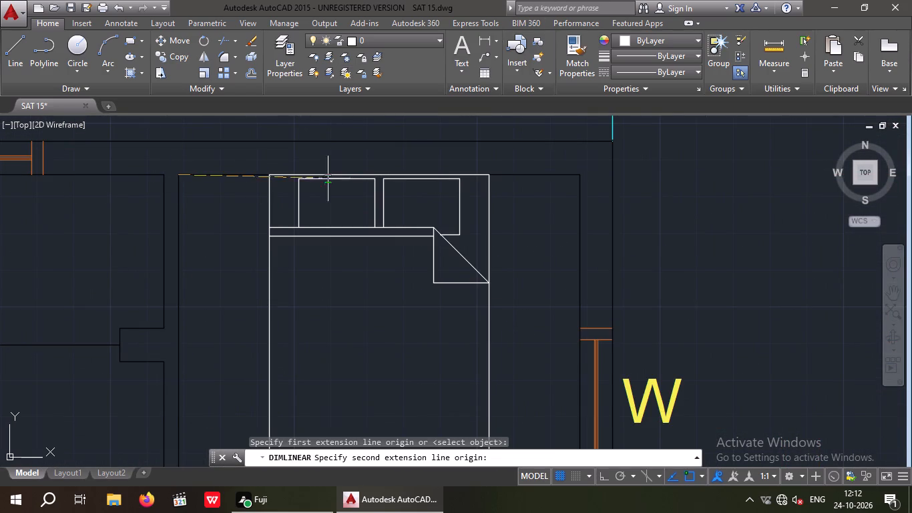
click(583, 174)
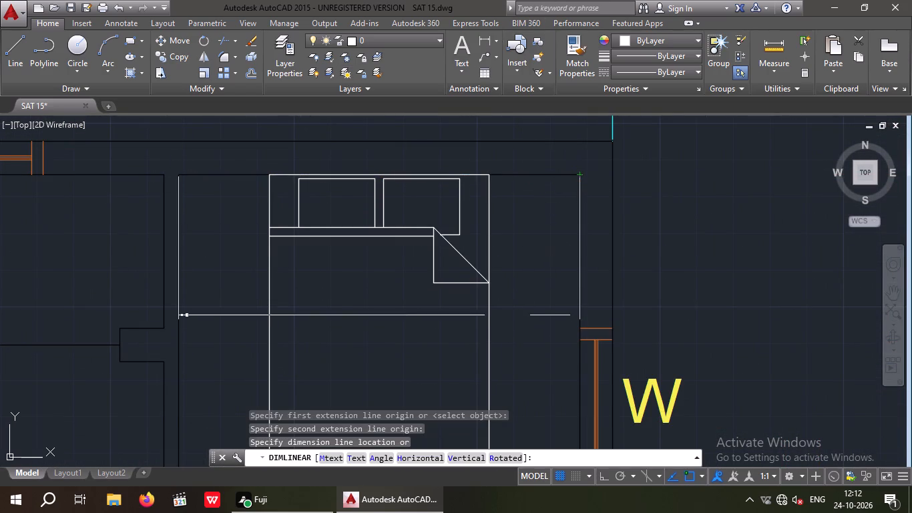
middle_drag(507, 315, 501, 241)
key(space)
Measure the north-east bedroom's inner length along its window wall with a linear dimension, without placing it.
scroll(478, 225, down, 3)
key(space)
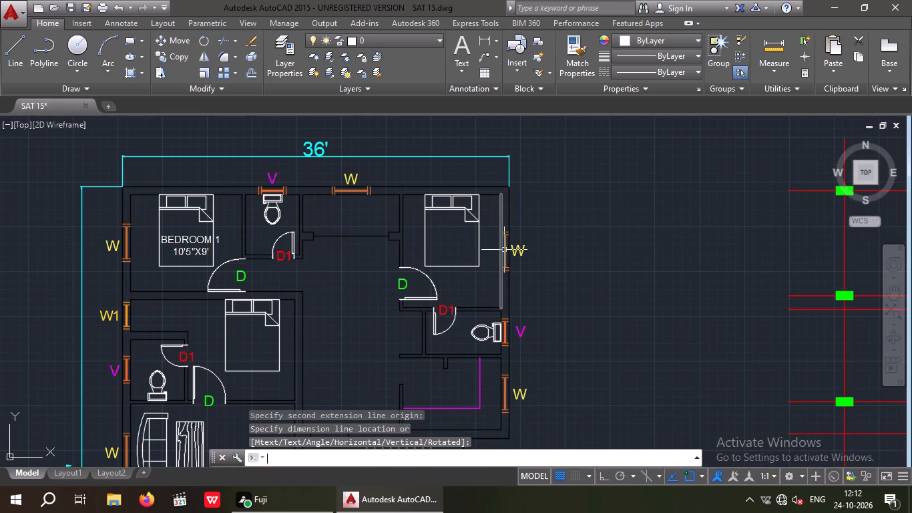
scroll(506, 196, up, 2)
drag(495, 189, 493, 197)
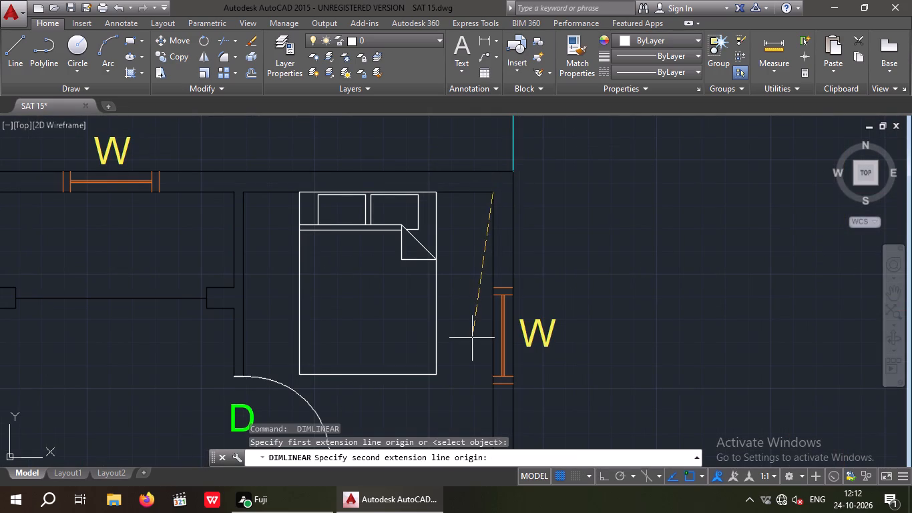
middle_drag(471, 338, 441, 180)
scroll(464, 323, up, 2)
click(457, 321)
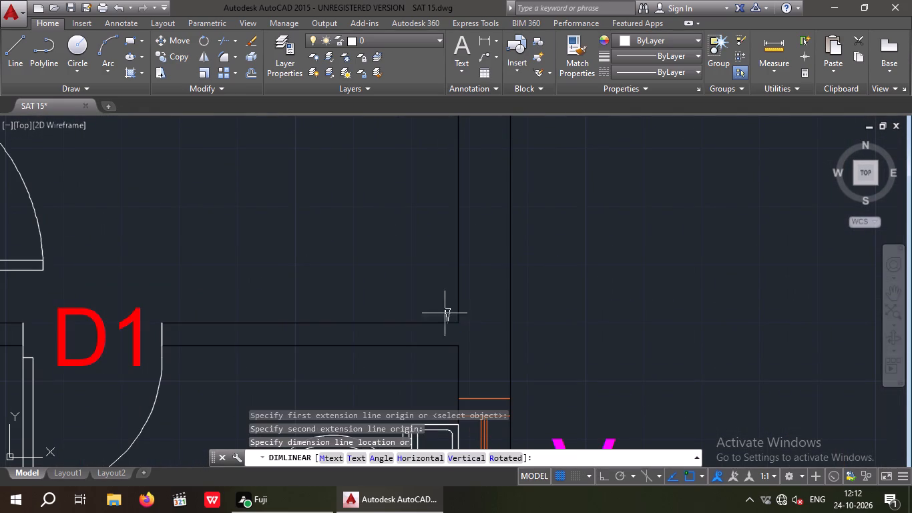
middle_drag(428, 257, 433, 416)
scroll(411, 325, down, 2)
scroll(391, 252, up, 2)
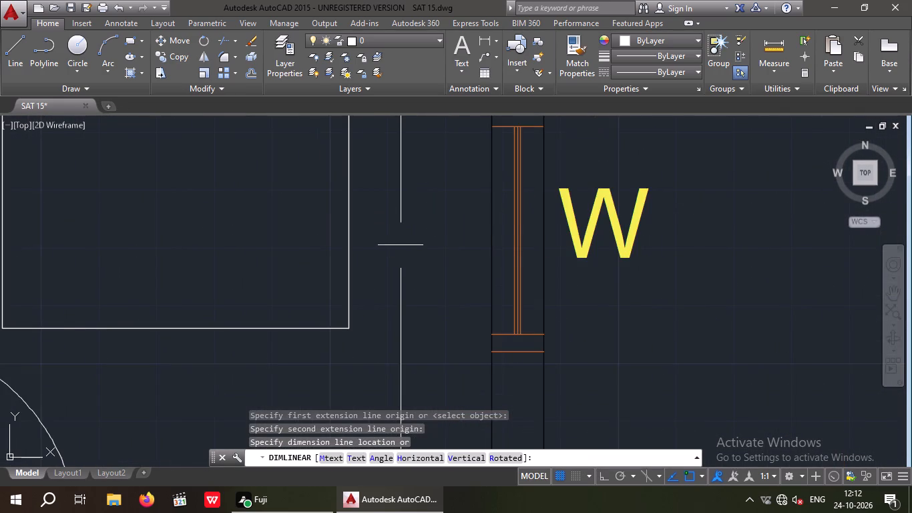
scroll(401, 290, down, 1)
key(Escape)
key(Escape)
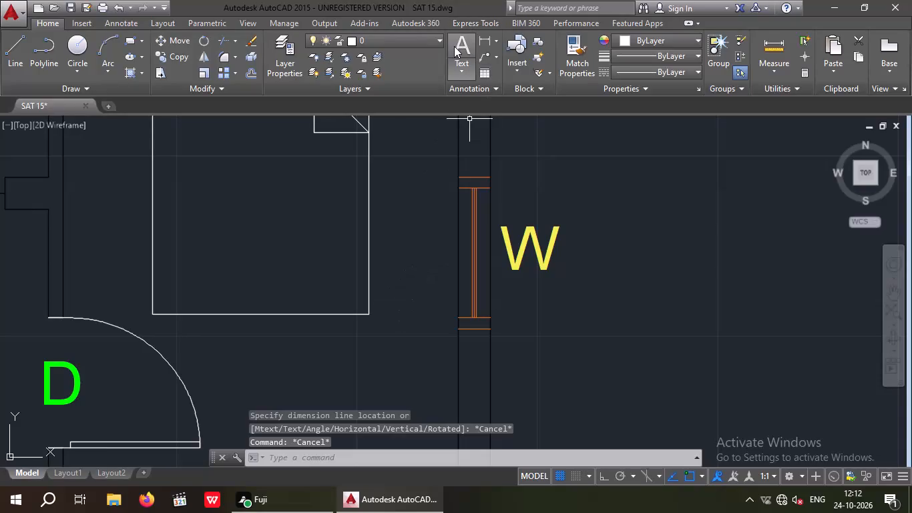
Create an 8"-high multiline text label at the north-east bedroom's bed reading BEDROOM 2, with 9'2"X10'6" on the line below.
click(454, 46)
drag(102, 195, 148, 252)
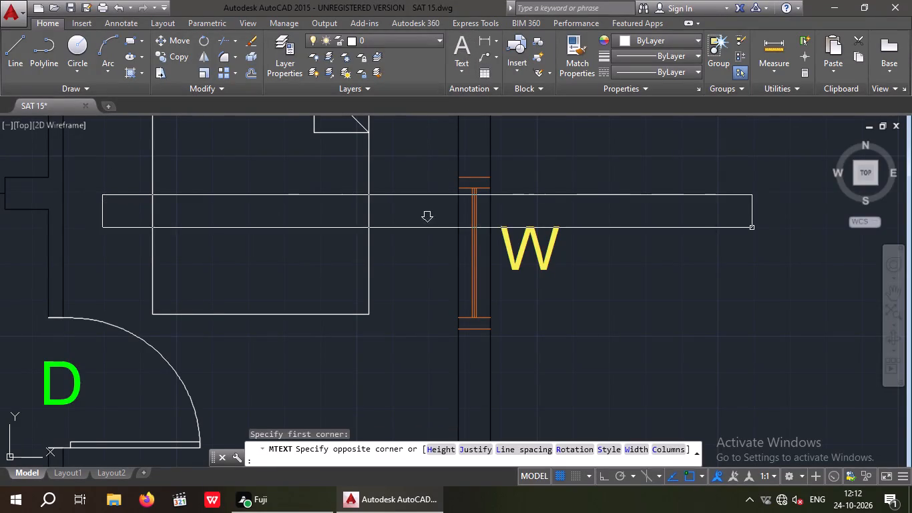
click(776, 262)
click(138, 56)
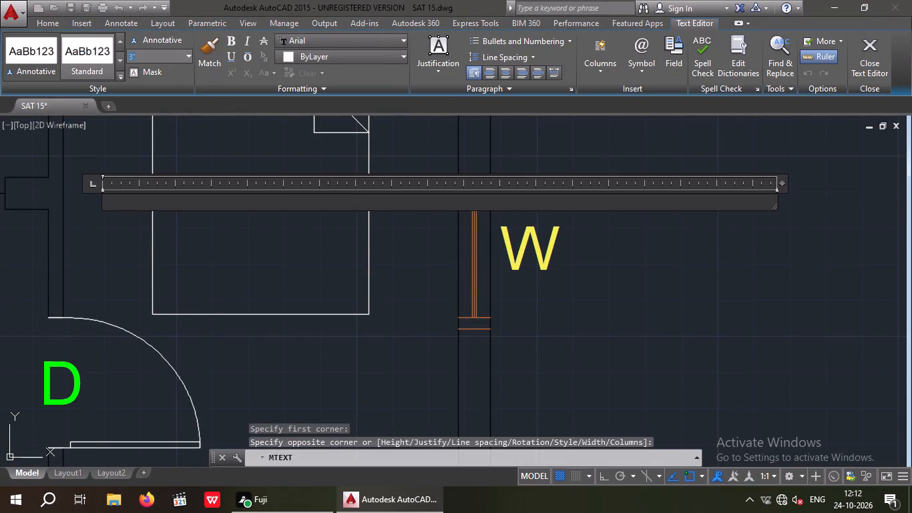
key(8)
key(shift+quotedbl)
key(Return)
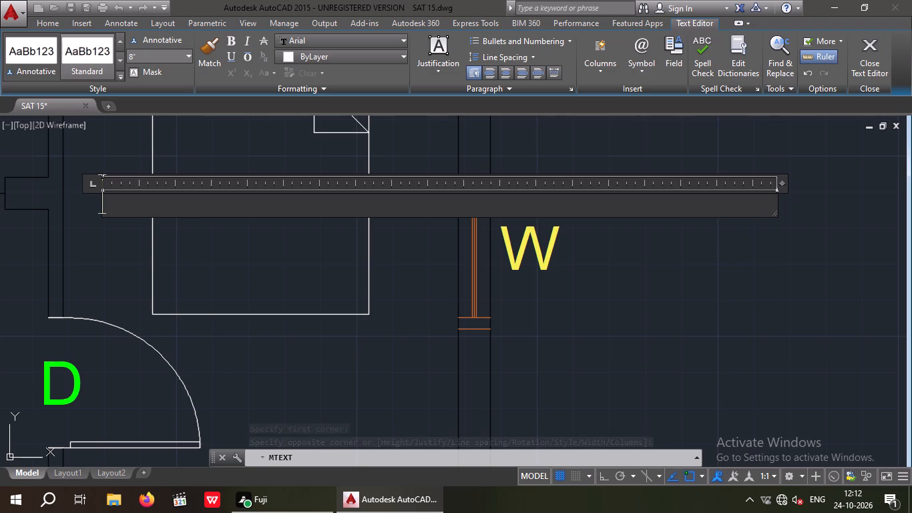
text(BE)
key(Return)
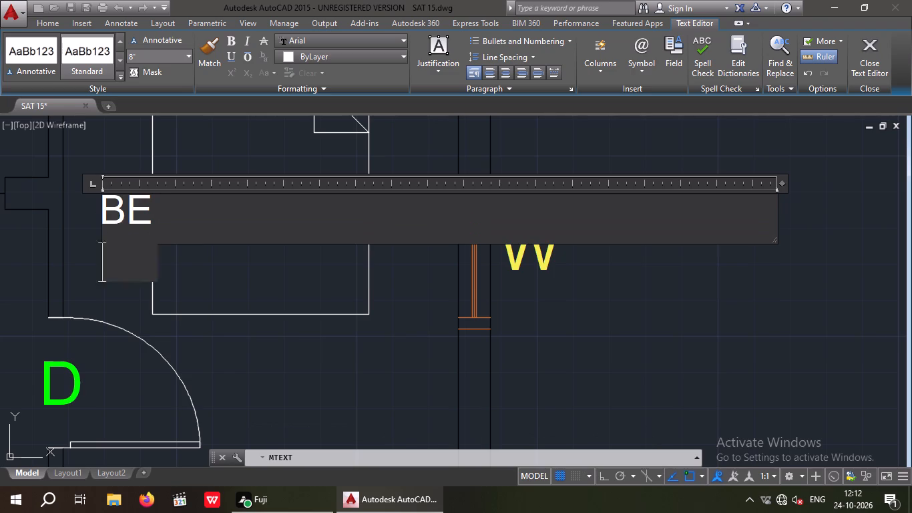
text(9'2"X10)
text('6")
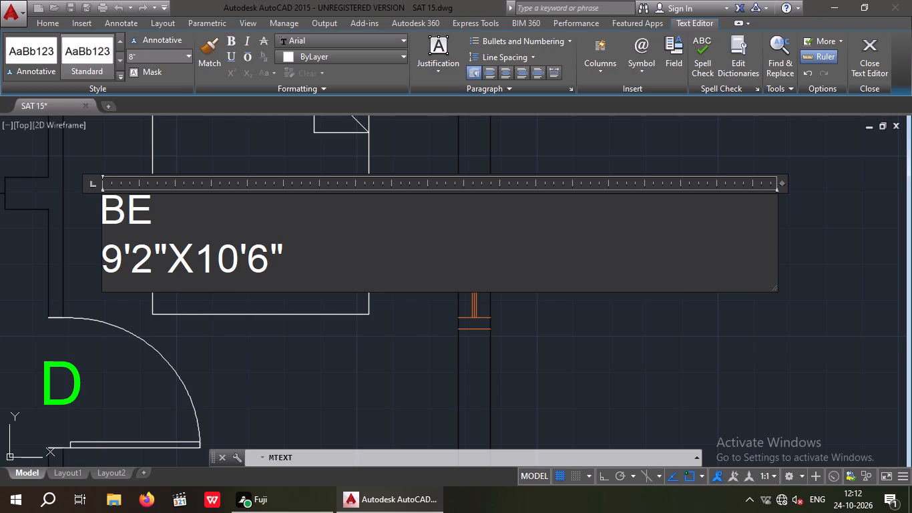
key(Up)
key(d)
key(r)
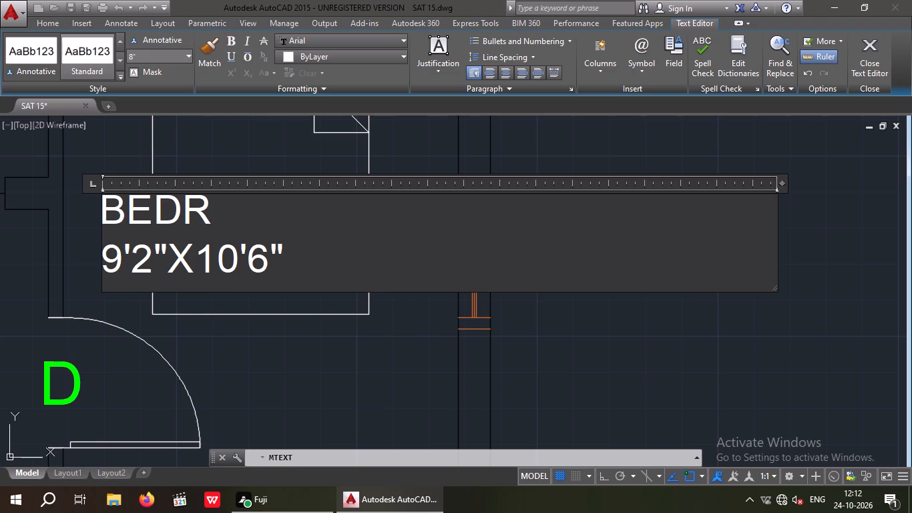
text(OOM)
key(space)
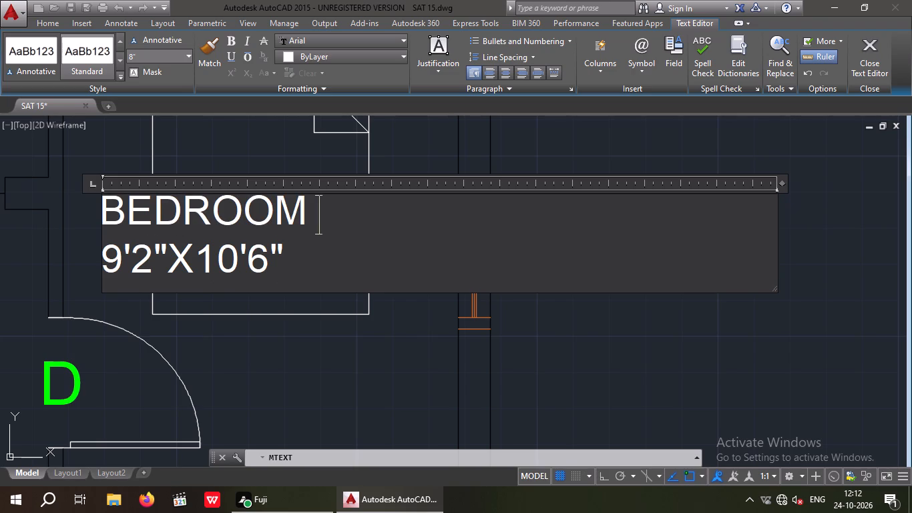
key(2)
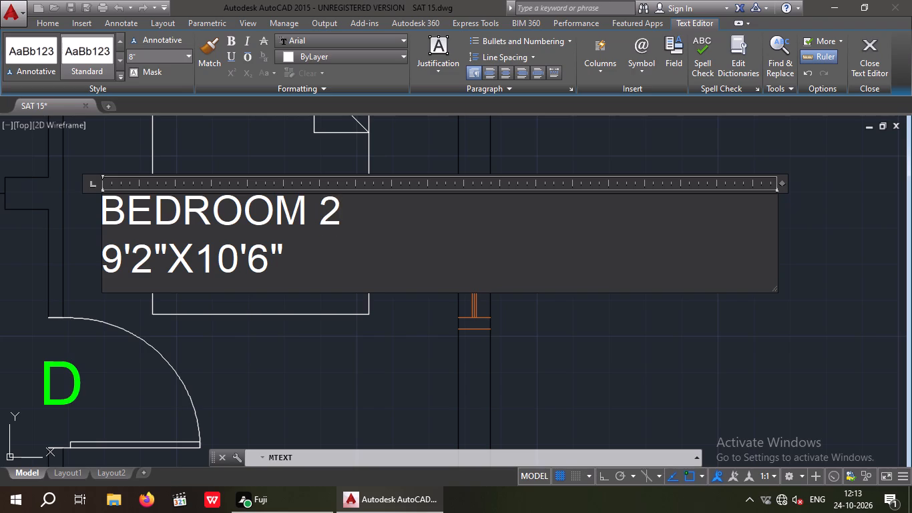
Indent the label's size line by two spaces so it sits centred under BEDROOM 2, and finish the text.
key(Down)
key(Left)
key(Left)
key(Left)
key(Left)
key(Left)
key(Left)
key(Left)
key(Left)
key(Left)
key(Left)
key(space)
key(space)
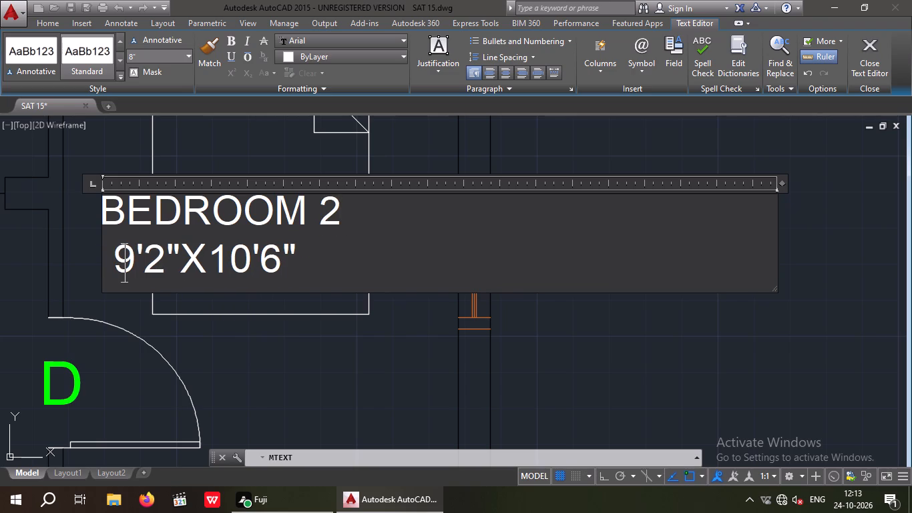
click(337, 352)
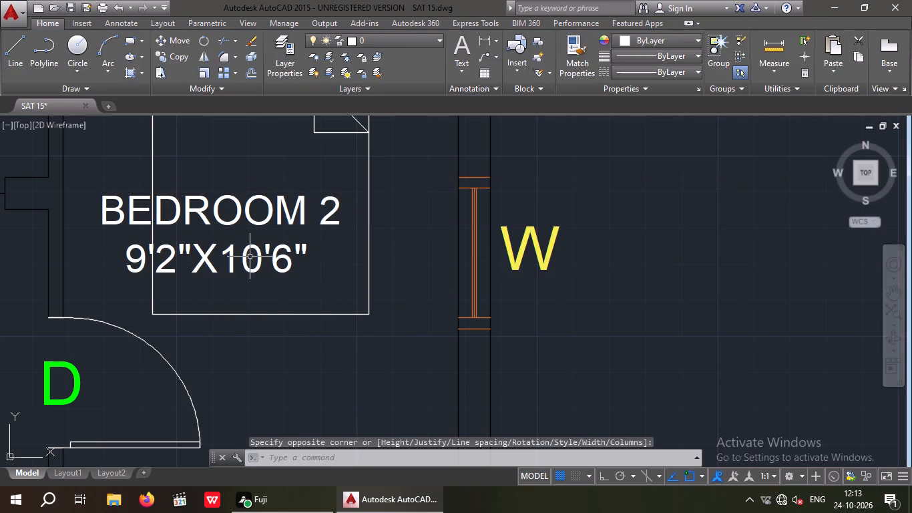
Move the BEDROOM 2 label east onto the bed in the north-east bedroom.
click(243, 266)
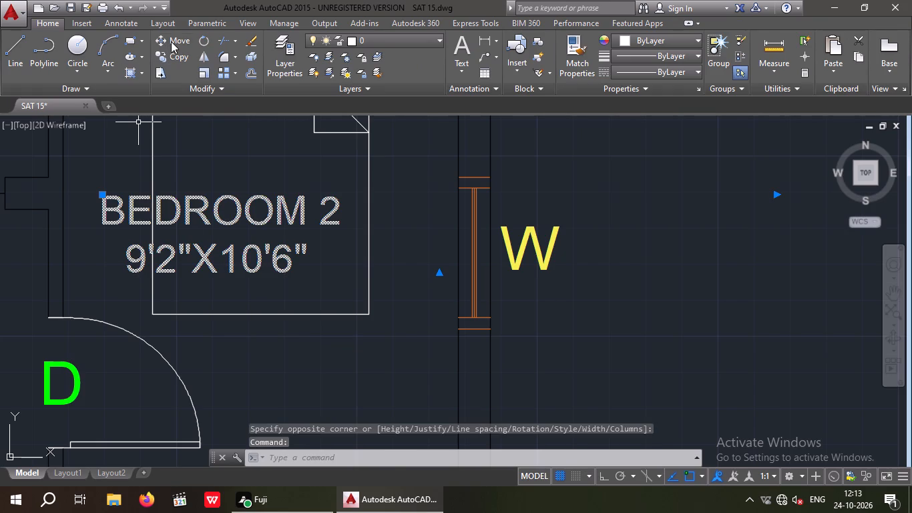
click(171, 41)
click(133, 271)
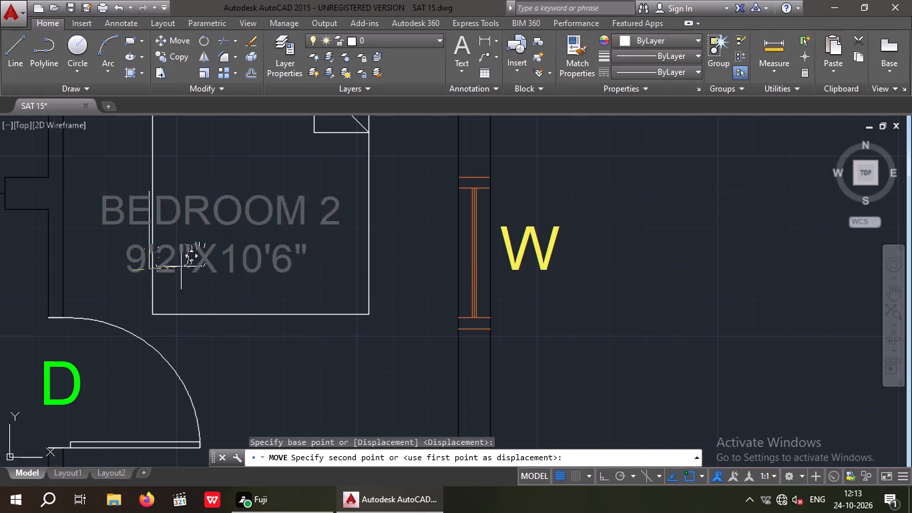
click(190, 267)
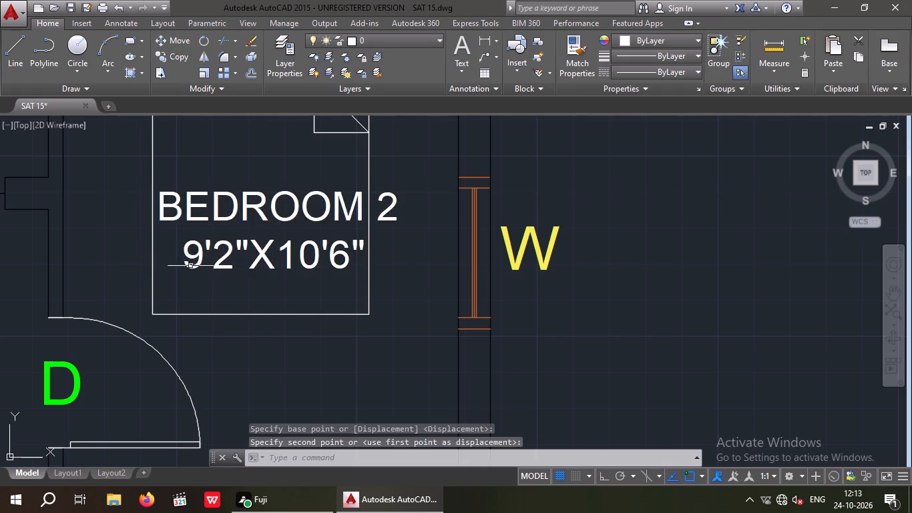
Save the drawing with the new bedroom label.
scroll(191, 249, down, 2)
middle_drag(194, 266, 215, 296)
scroll(226, 259, down, 1)
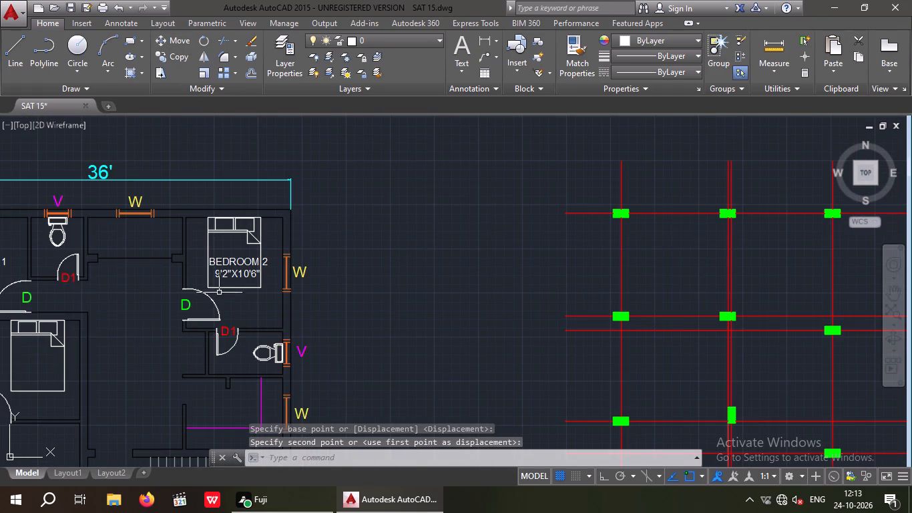
key(ctrl+s)
key(ctrl+s)
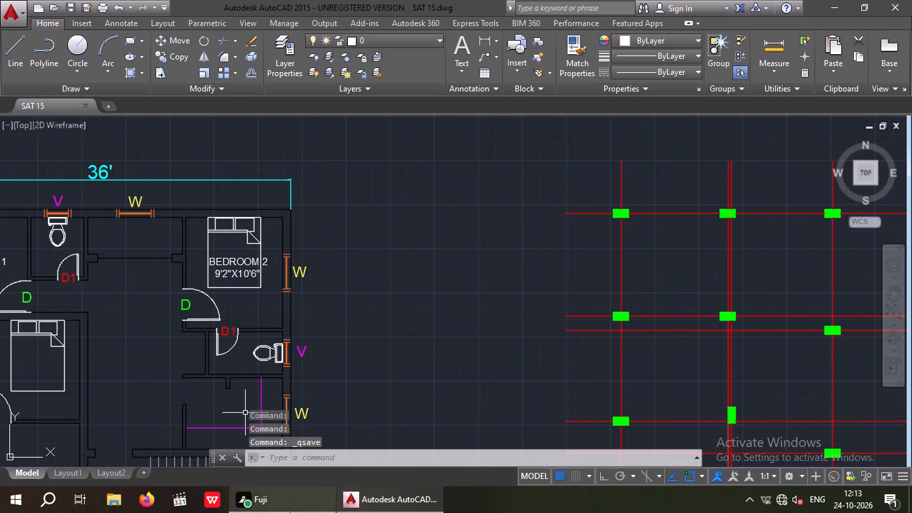
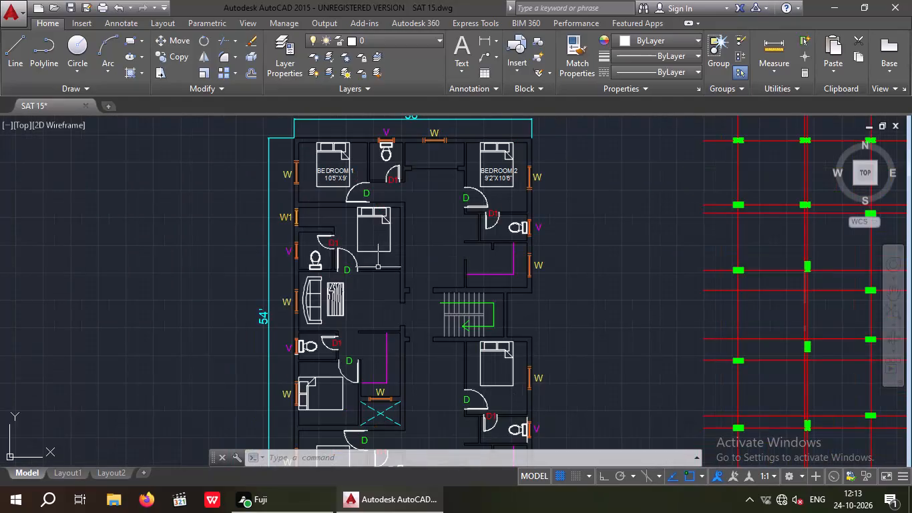
Measure the inside width of the bedroom south of BEDROOM 1, from the toilet wall to the east wall, using a temporary linear dimension.
scroll(358, 260, up, 2)
middle_drag(403, 262, 399, 318)
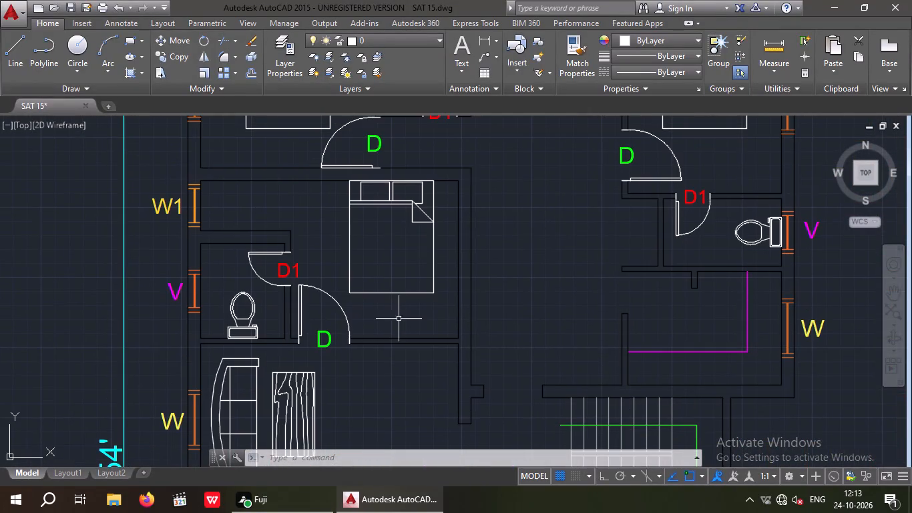
click(482, 39)
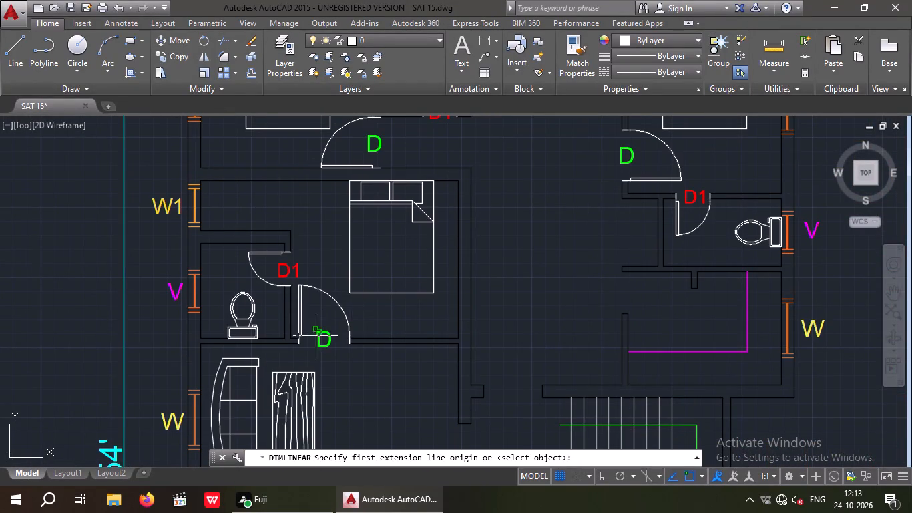
scroll(304, 341, up, 2)
drag(266, 335, 292, 337)
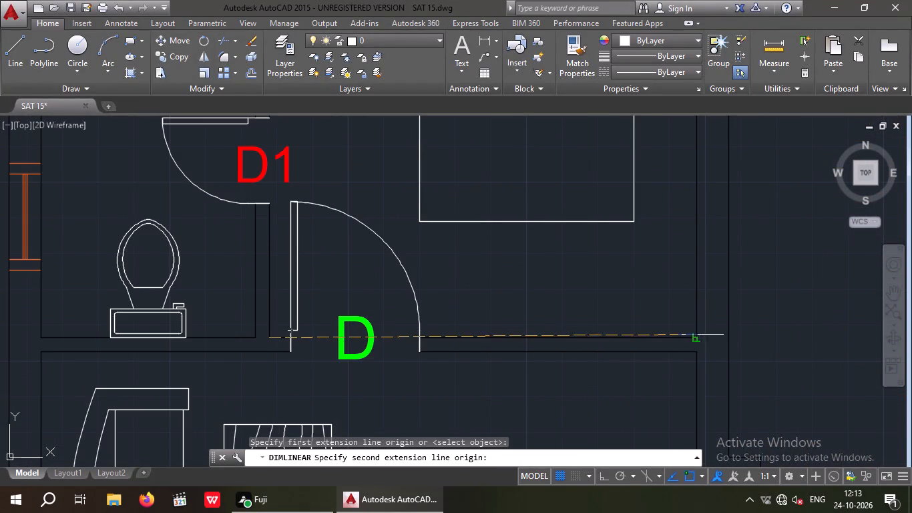
click(695, 336)
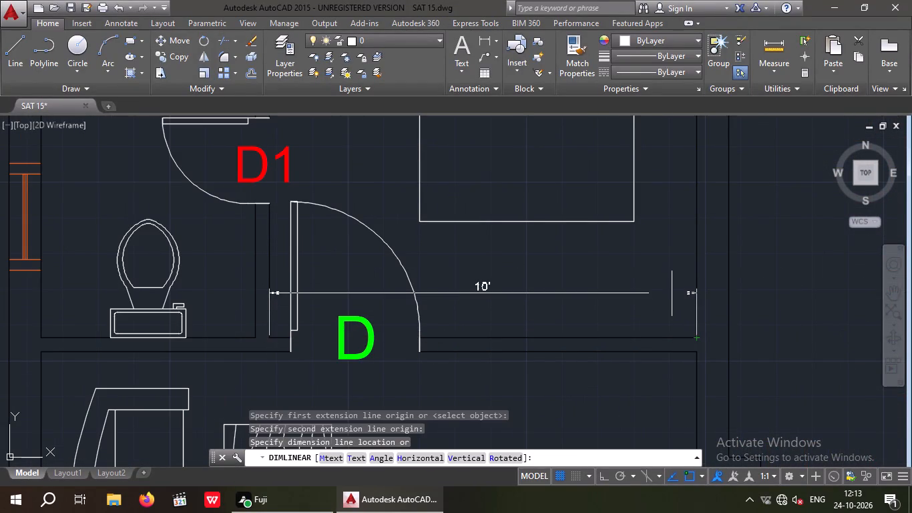
key(space)
Measure the same bedroom's inside depth along its east wall with a temporary linear dimension.
scroll(622, 251, down, 2)
key(space)
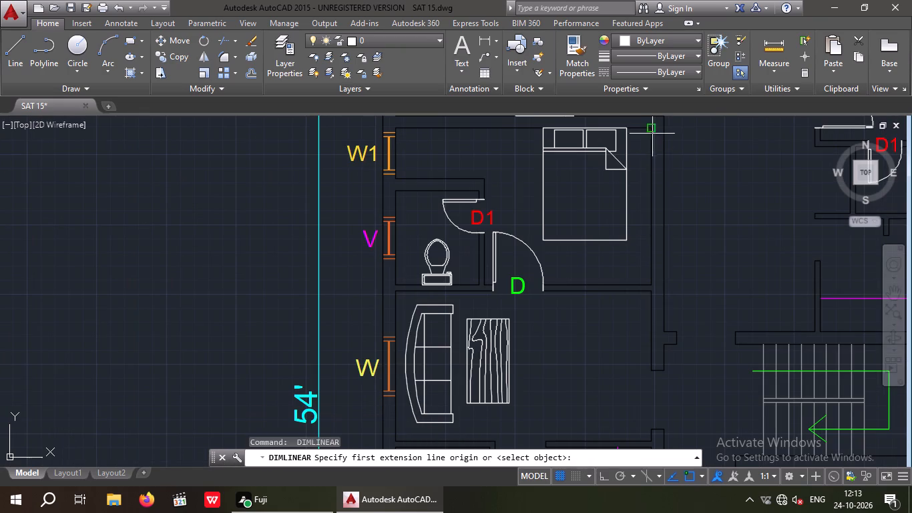
drag(652, 124, 652, 142)
scroll(653, 284, up, 2)
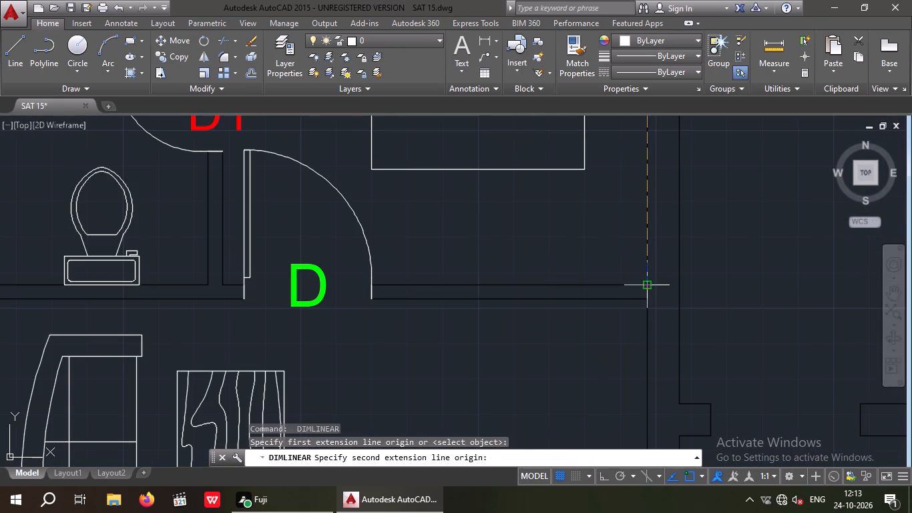
click(647, 288)
middle_drag(616, 247, 607, 385)
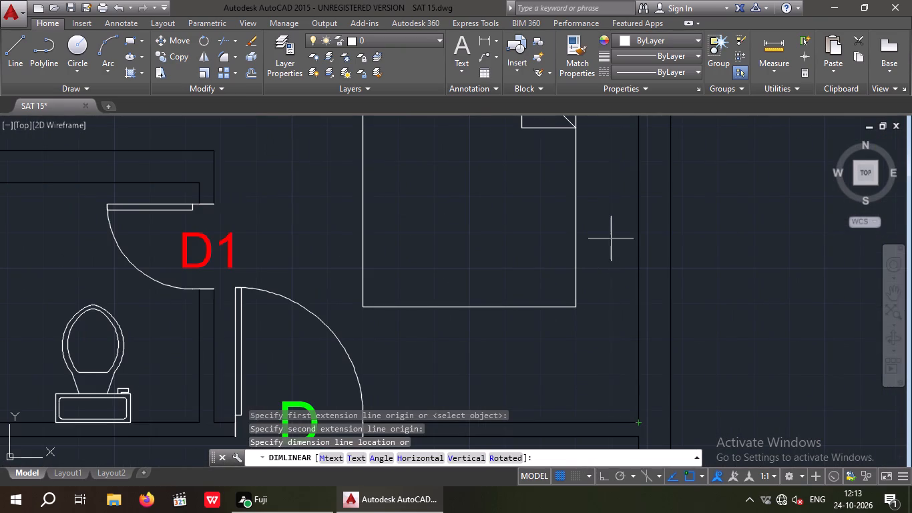
key(Escape)
key(Escape)
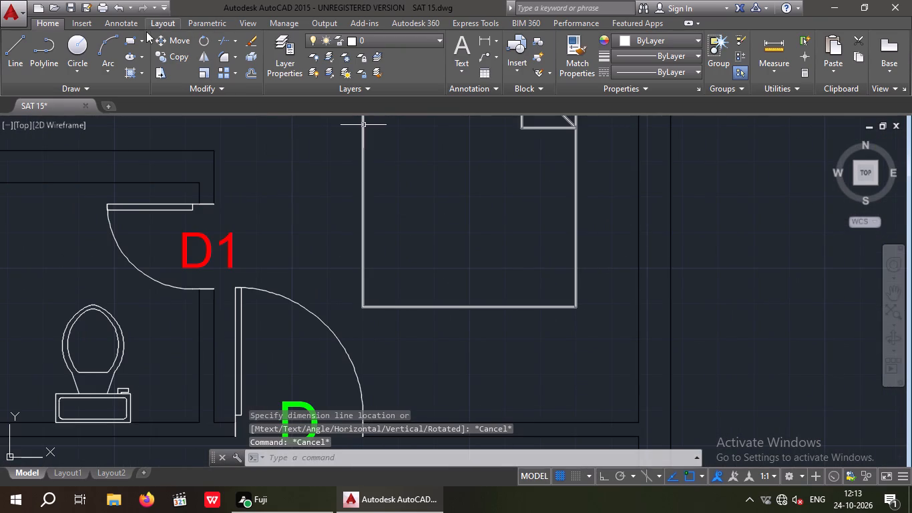
Create an 8"-high multiline text label beside this bedroom's bed reading BEDROOM 3, with 10'X9'5" on the line below.
click(459, 47)
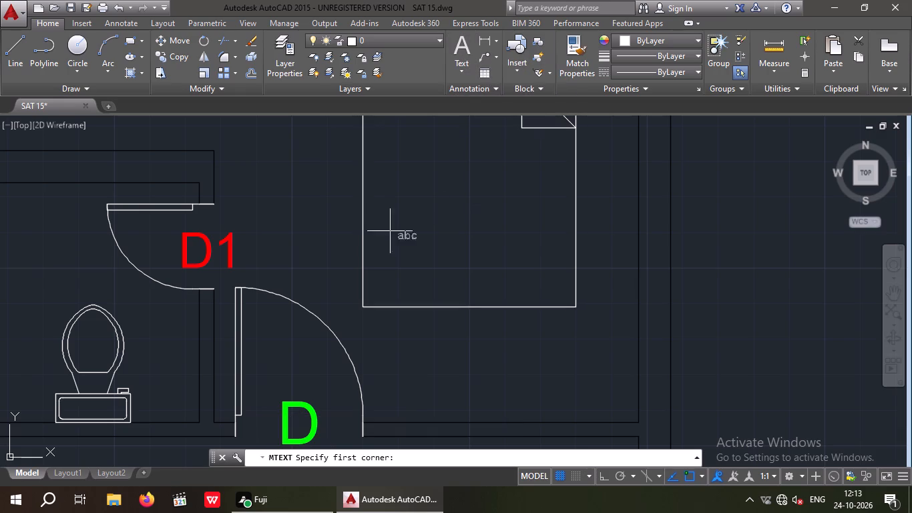
drag(301, 221, 317, 233)
click(779, 264)
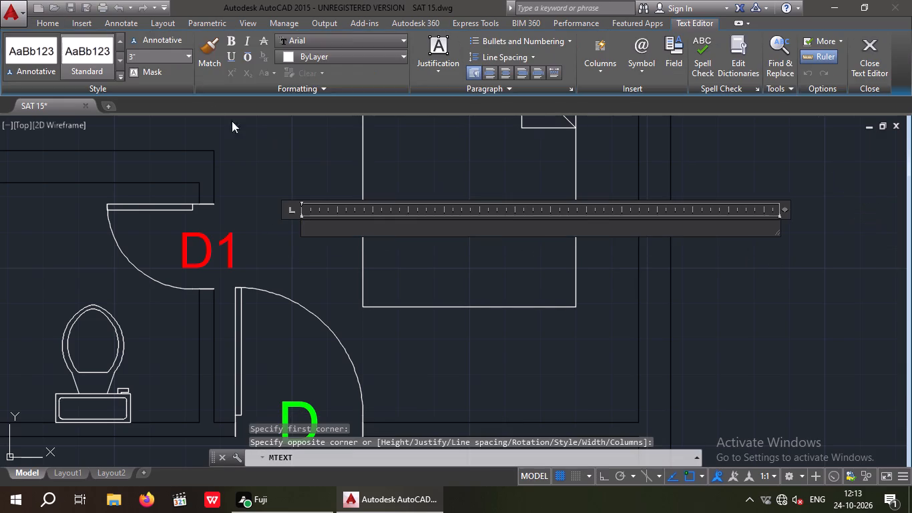
click(161, 54)
key(8)
key(shift+quotedbl)
key(Return)
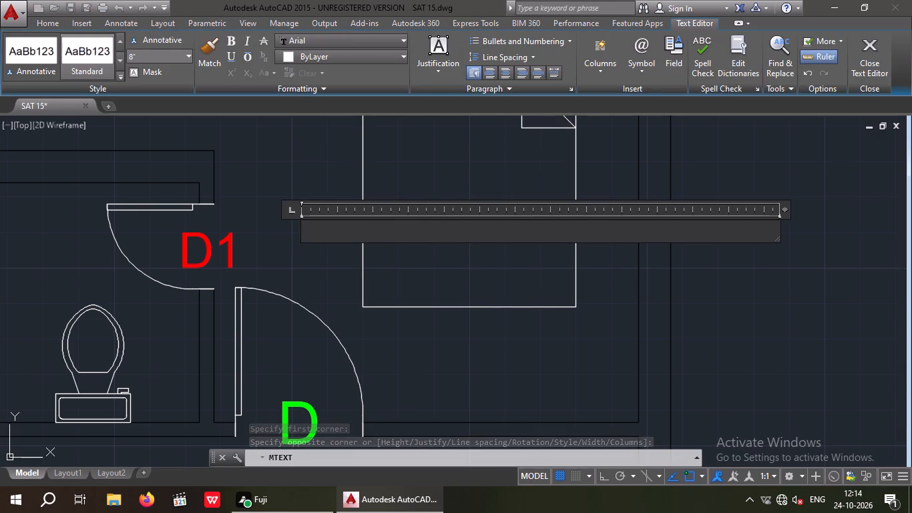
text(BE)
key(Return)
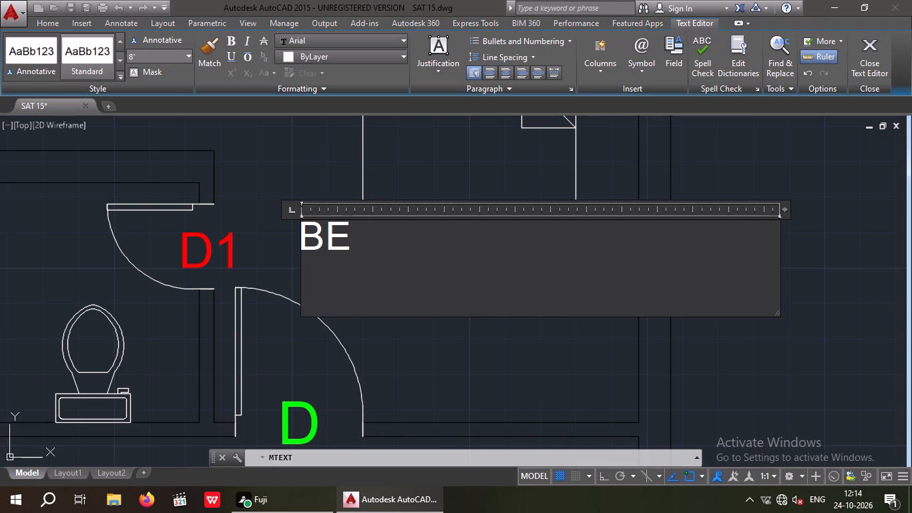
text(10')
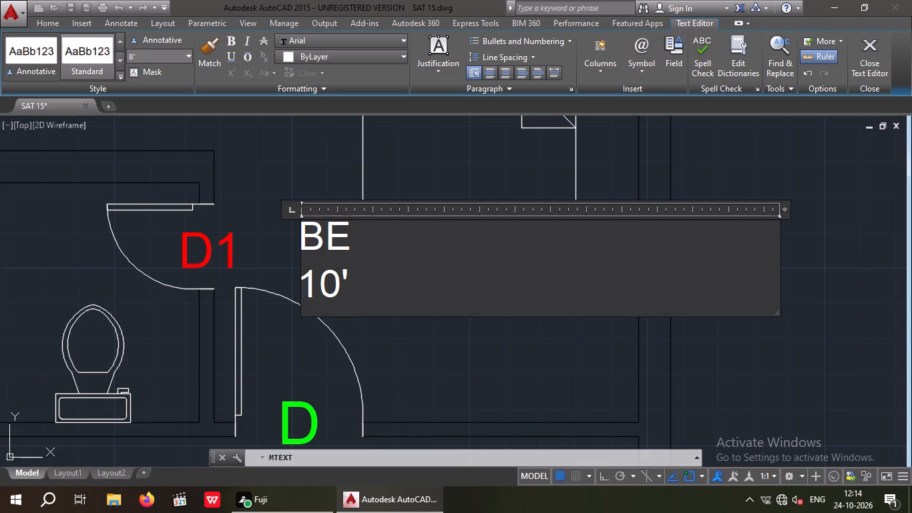
key(x)
key(9)
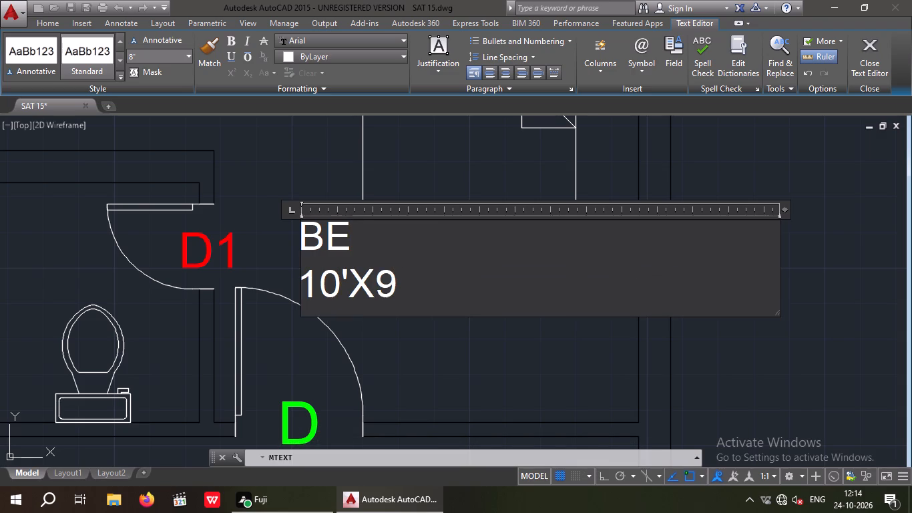
text('5)
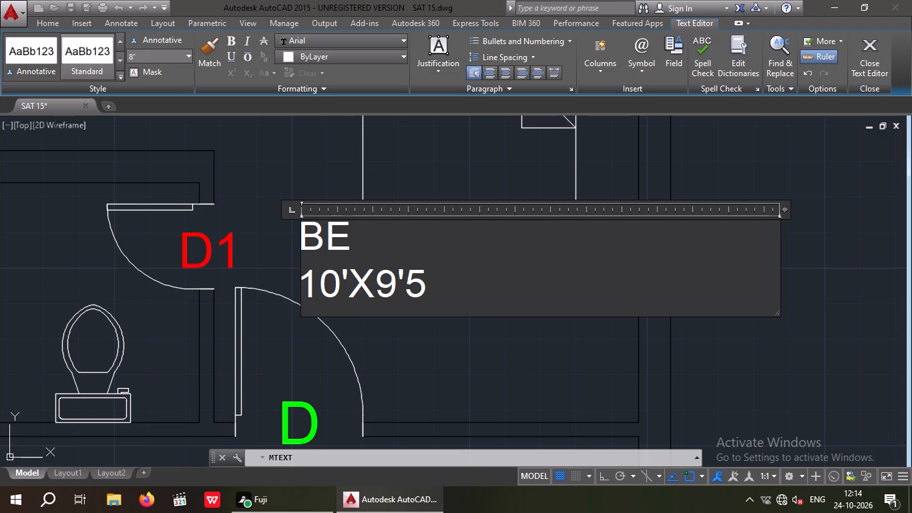
key(shift+quotedbl)
key(Up)
text(DR)
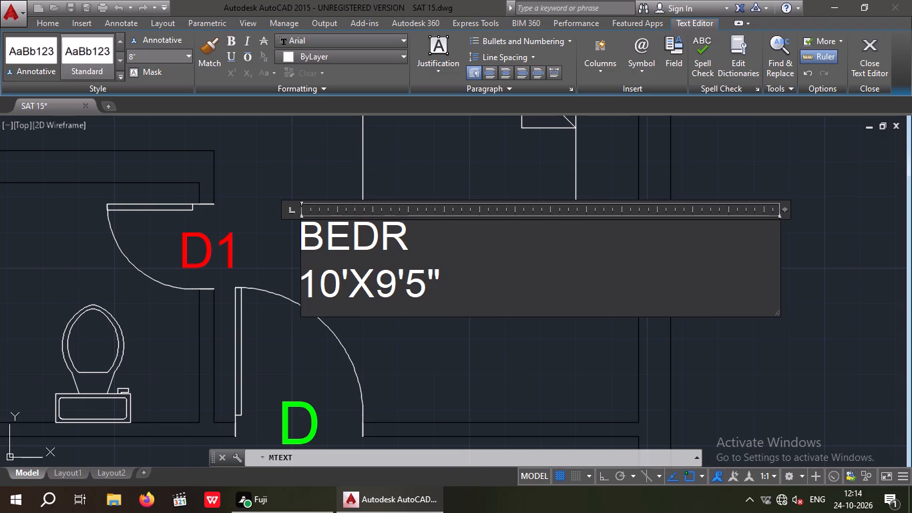
text(OOM)
key(space)
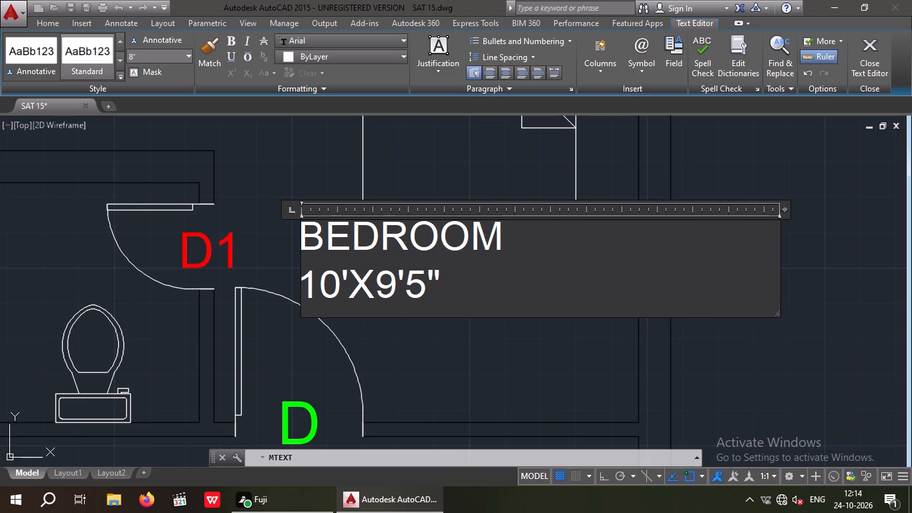
key(3)
Indent the label's size line by four spaces so it sits centred under BEDROOM 3, and finish the text.
key(Down)
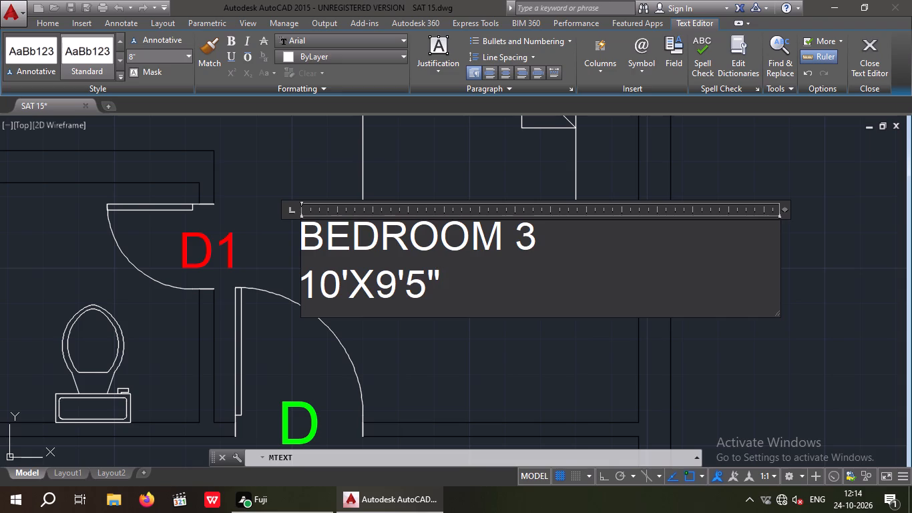
key(Left)
key(Left)
key(Left)
key(Left)
key(Left)
key(Left)
key(Left)
key(Left)
key(space)
key(space)
key(space)
key(space)
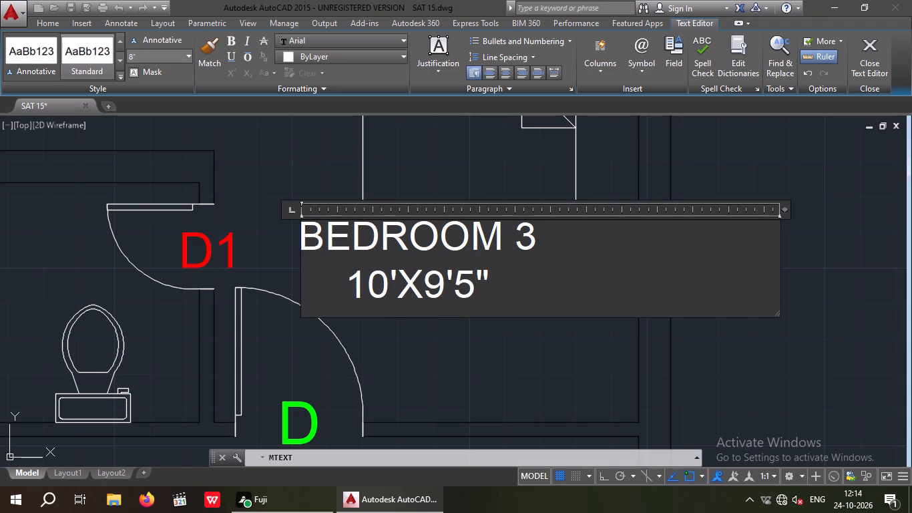
click(266, 150)
Move the BEDROOM 3 label east and slightly north onto the bed.
scroll(322, 198, down, 2)
scroll(354, 223, up, 2)
click(367, 209)
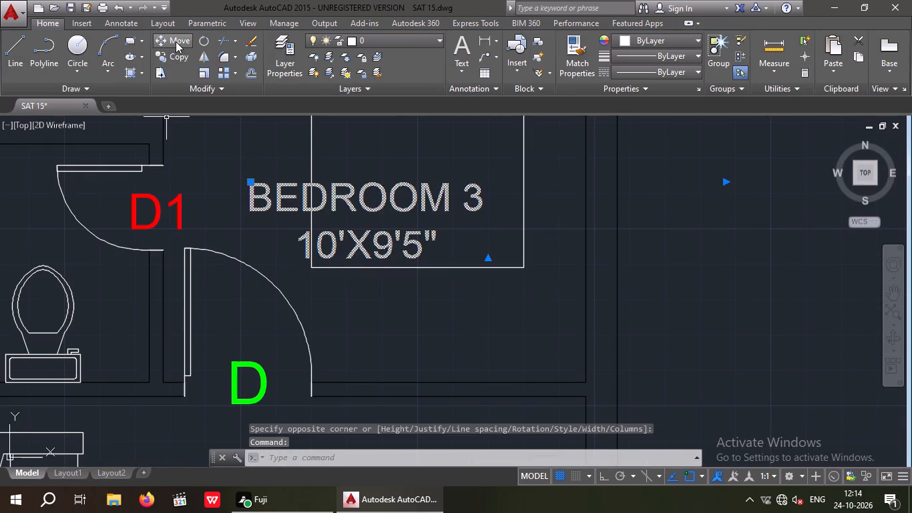
click(176, 41)
click(302, 264)
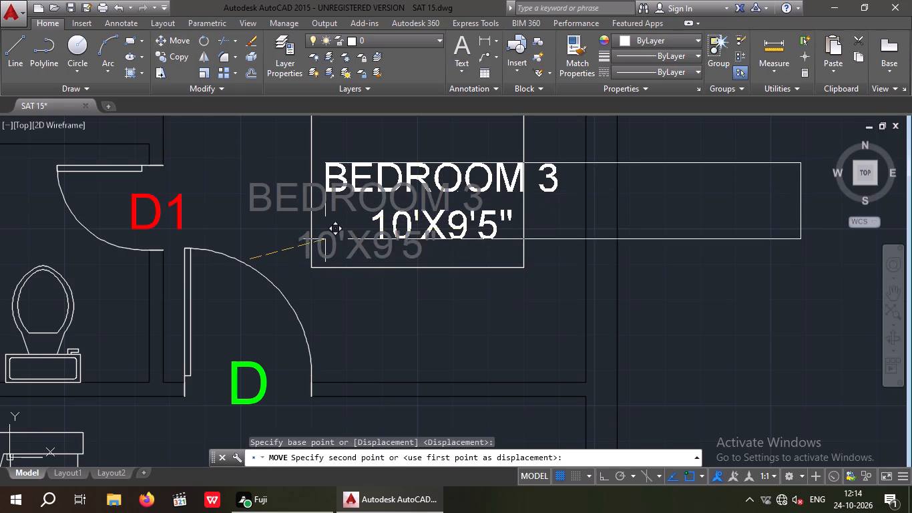
click(315, 239)
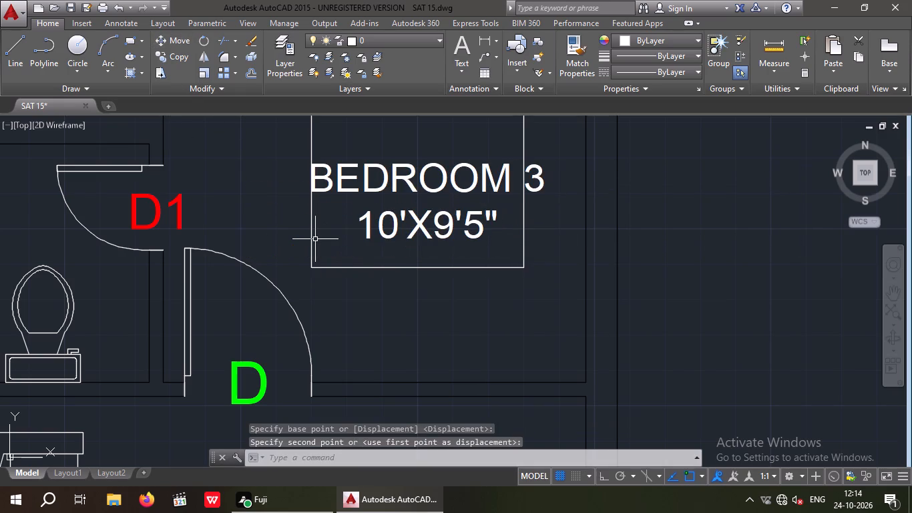
scroll(337, 233, down, 4)
middle_drag(330, 255, 289, 309)
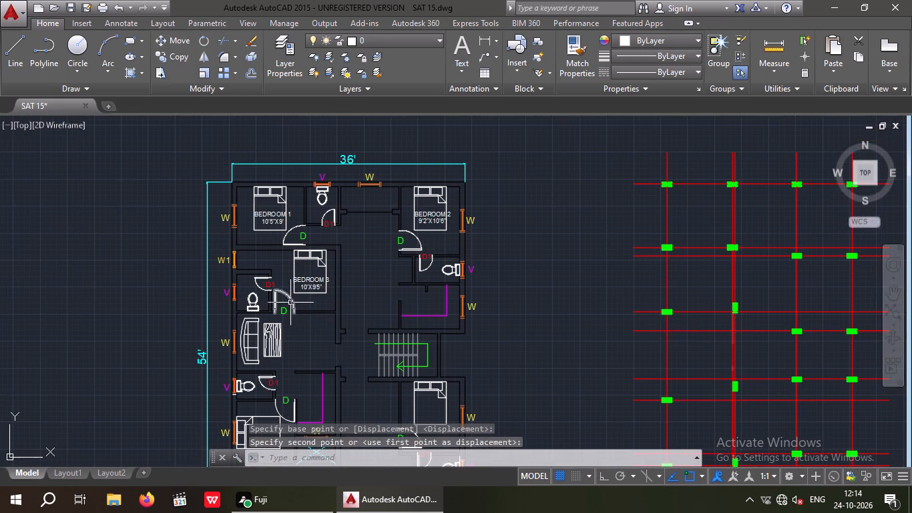
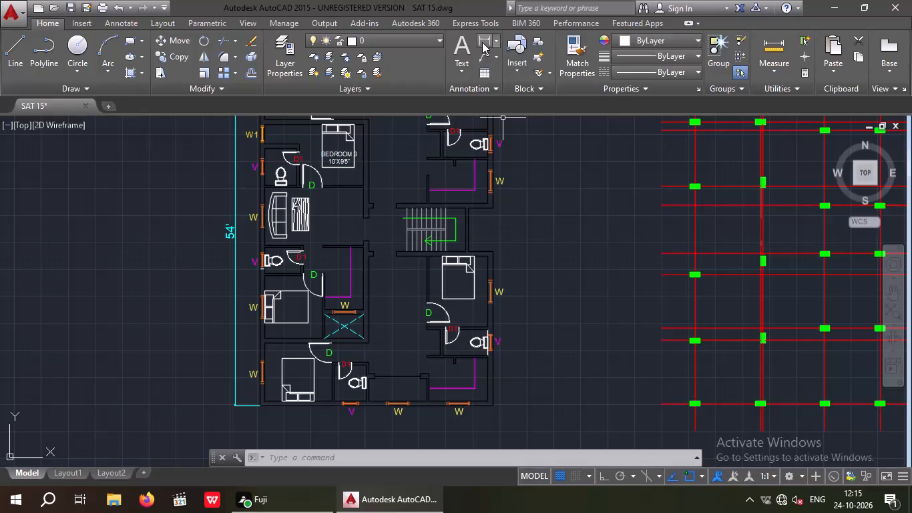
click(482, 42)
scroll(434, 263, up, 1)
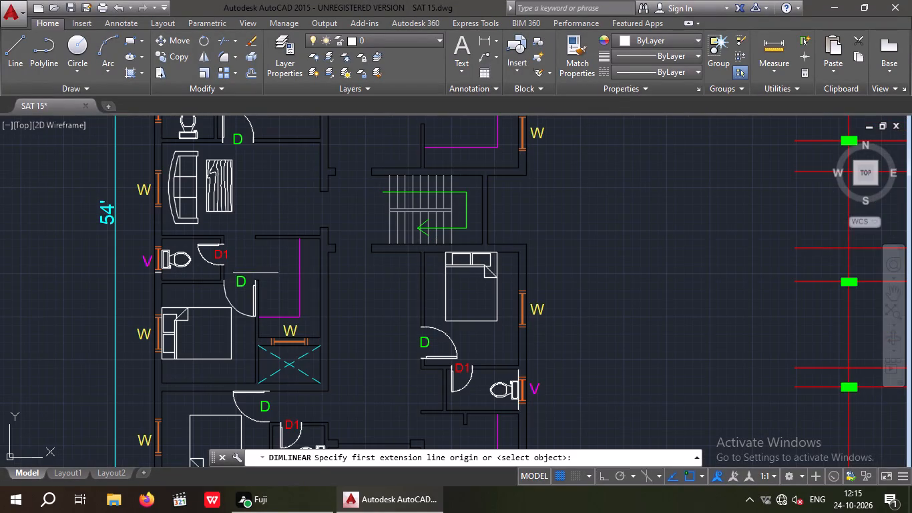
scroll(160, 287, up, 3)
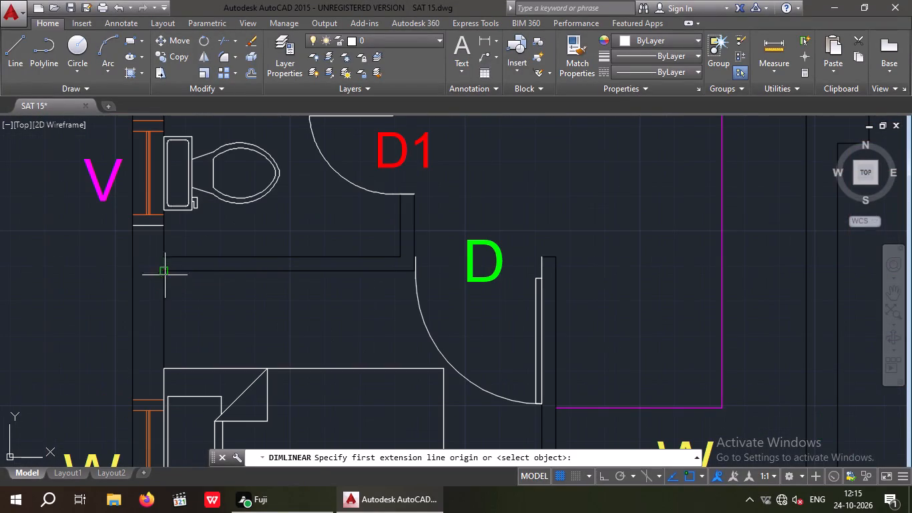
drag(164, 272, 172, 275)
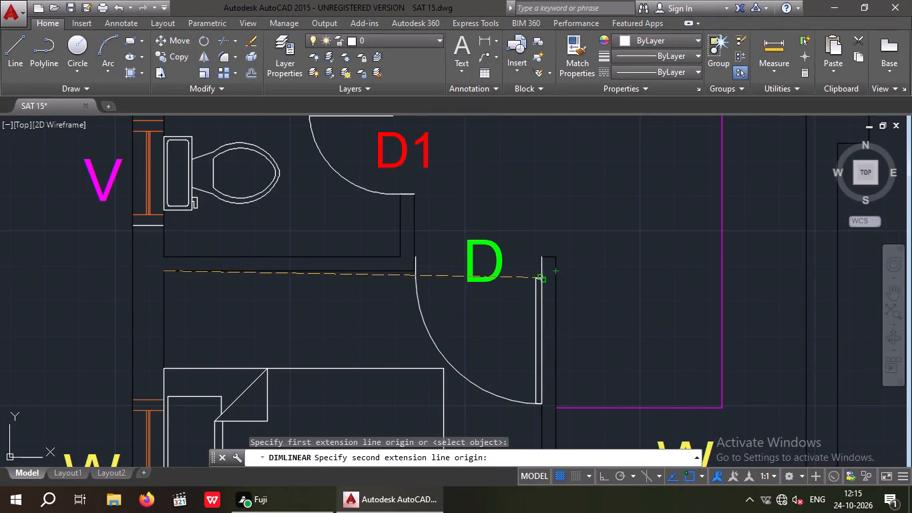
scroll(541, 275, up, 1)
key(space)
Measure the inside width, along the south wall, of the west-side bedroom beside the cyan-crossed shaft with a temporary linear dimension.
scroll(123, 245, down, 4)
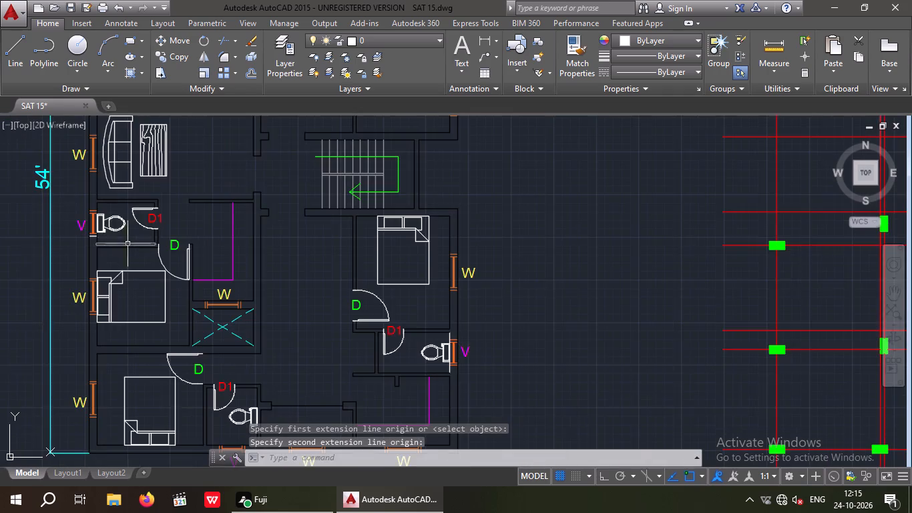
middle_drag(158, 261, 282, 209)
scroll(206, 299, up, 2)
key(space)
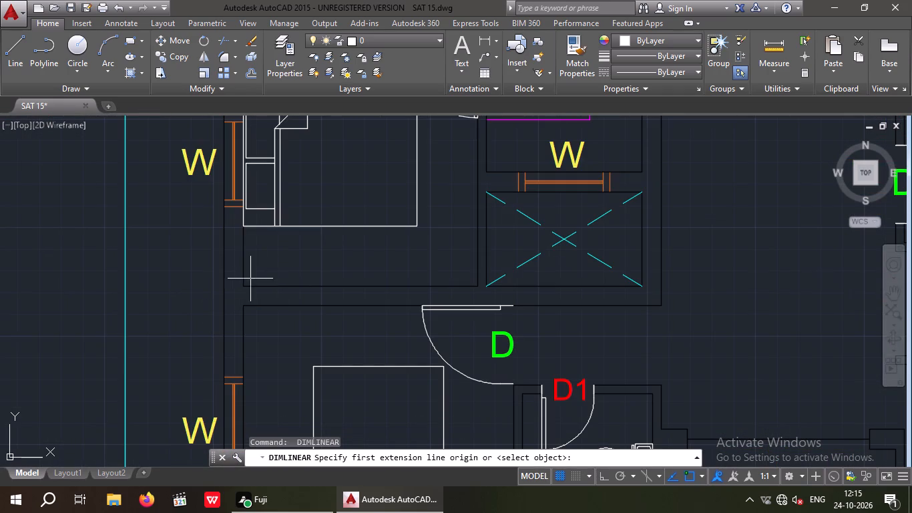
click(244, 286)
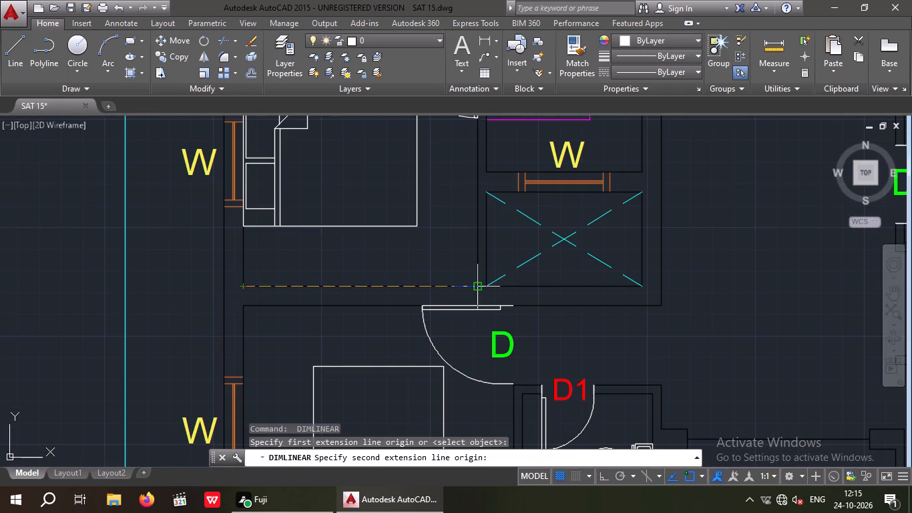
click(477, 286)
scroll(458, 253, up, 3)
scroll(416, 247, down, 1)
middle_drag(421, 265, 495, 300)
scroll(455, 262, down, 2)
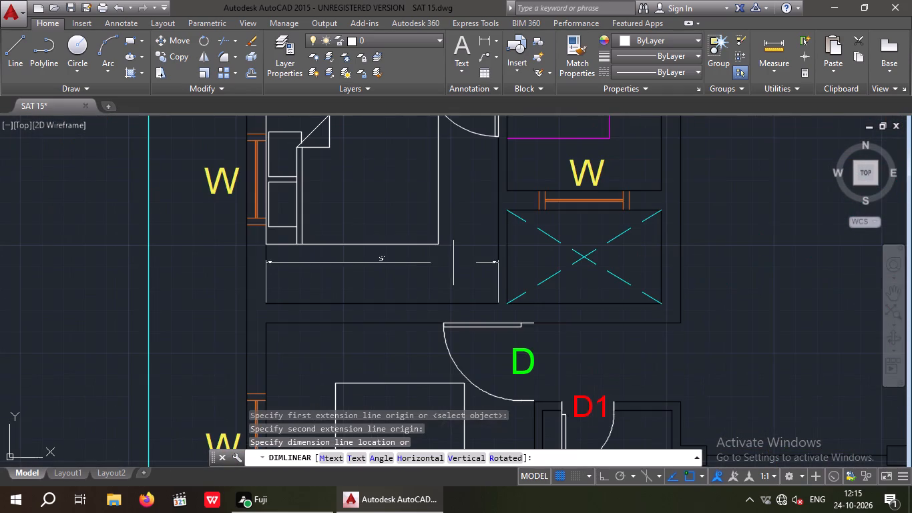
key(space)
Measure the same bedroom's inside depth along its west wall with a temporary linear dimension.
middle_drag(460, 270, 463, 323)
scroll(463, 318, down, 1)
key(space)
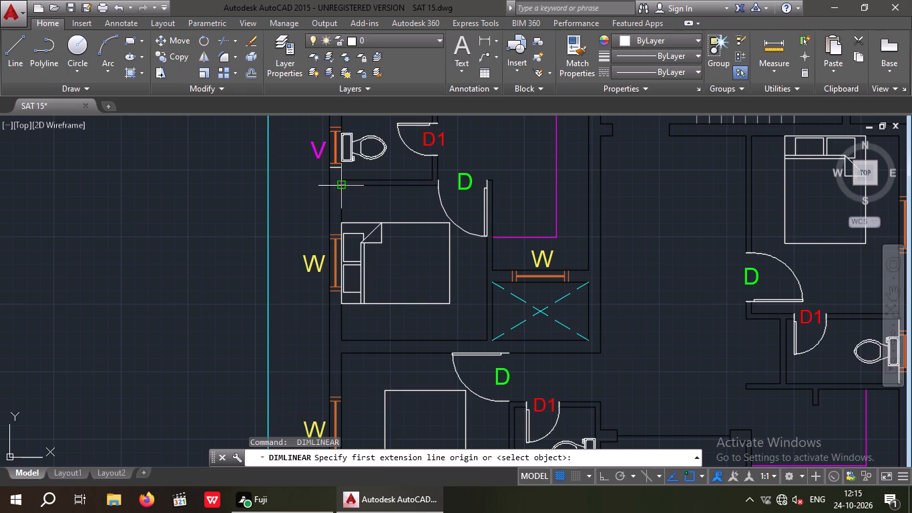
click(343, 185)
scroll(343, 346, up, 3)
click(328, 323)
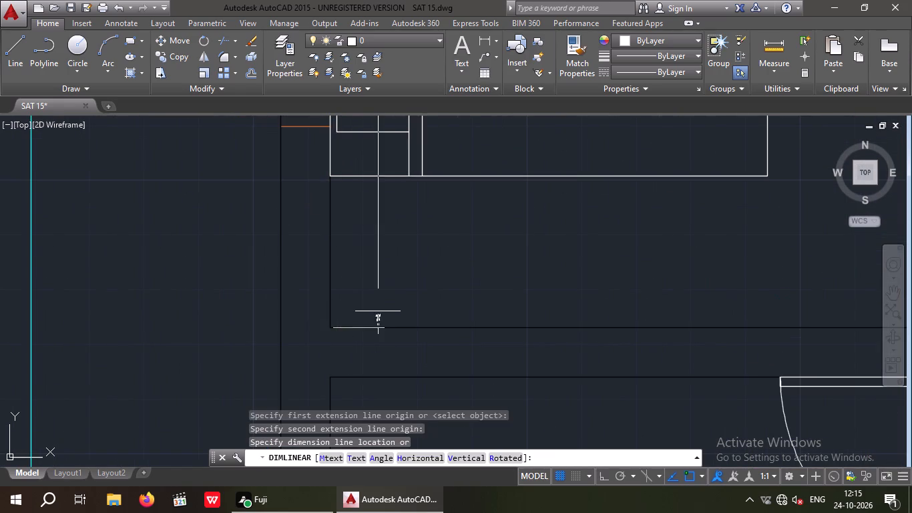
scroll(396, 289, down, 2)
scroll(451, 192, up, 2)
scroll(454, 182, down, 1)
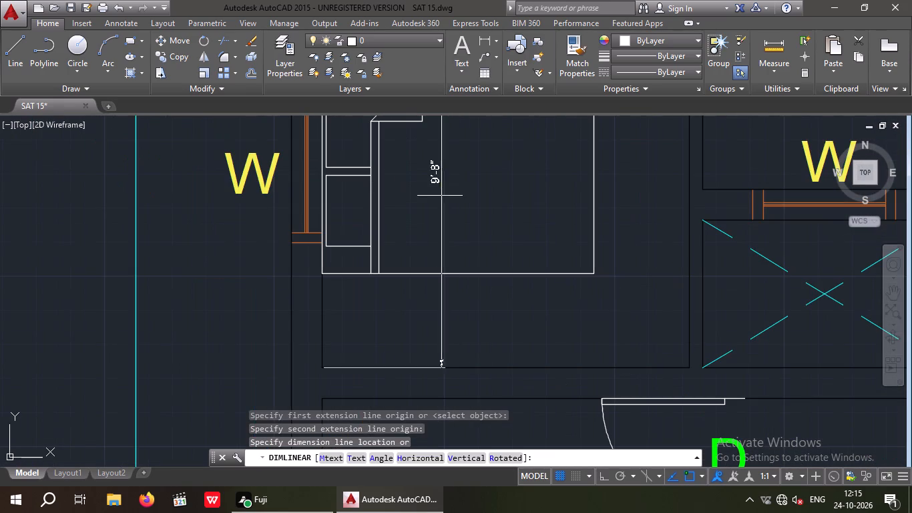
key(Escape)
Create an 8"-high multiline text label on this bedroom's bed, with BE on the first line and 9'X9'8" below.
scroll(439, 198, down, 2)
middle_drag(435, 200, 260, 292)
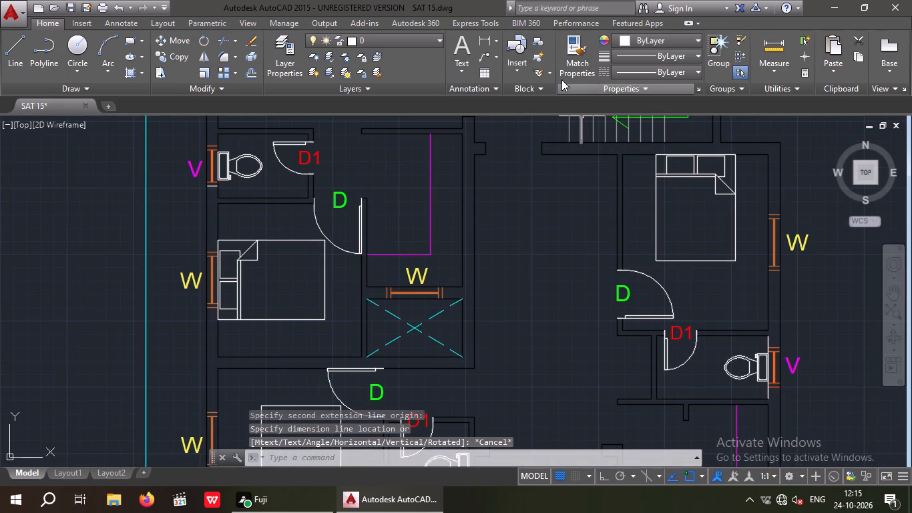
click(462, 51)
click(269, 273)
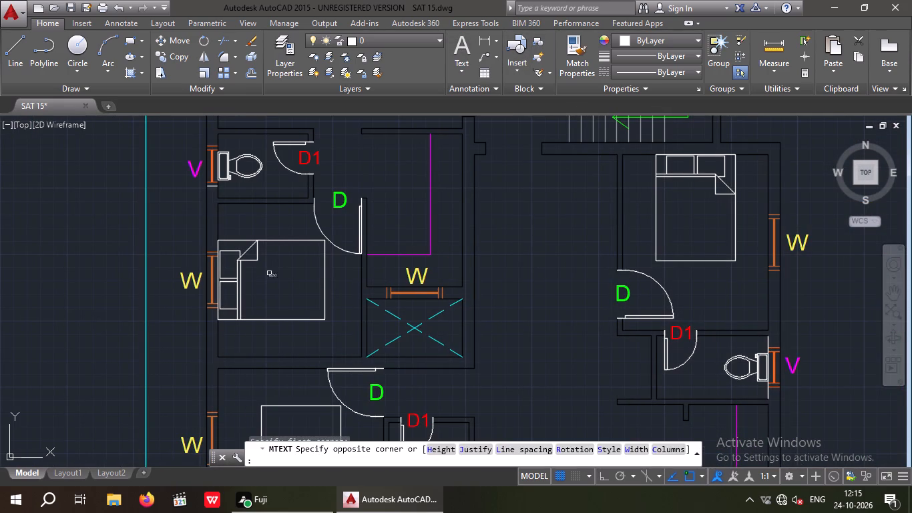
click(718, 300)
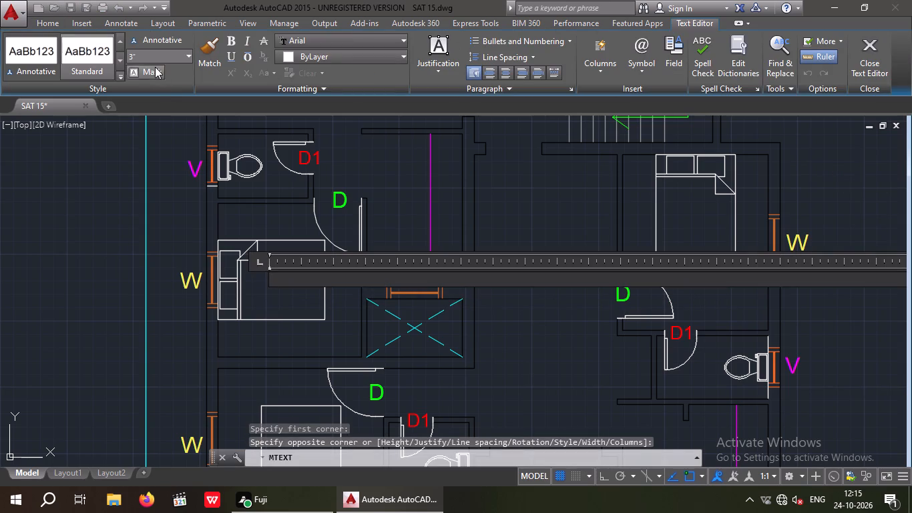
click(154, 58)
key(8)
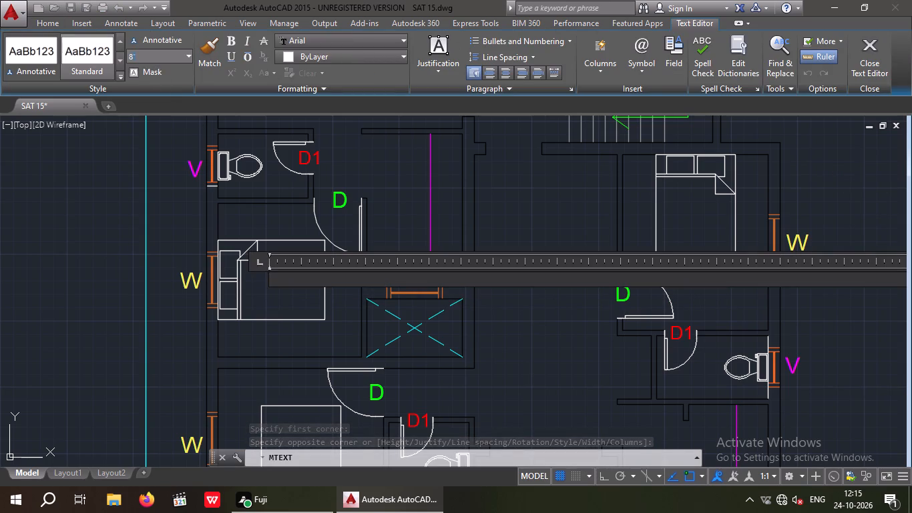
key(shift+quotedbl)
key(Return)
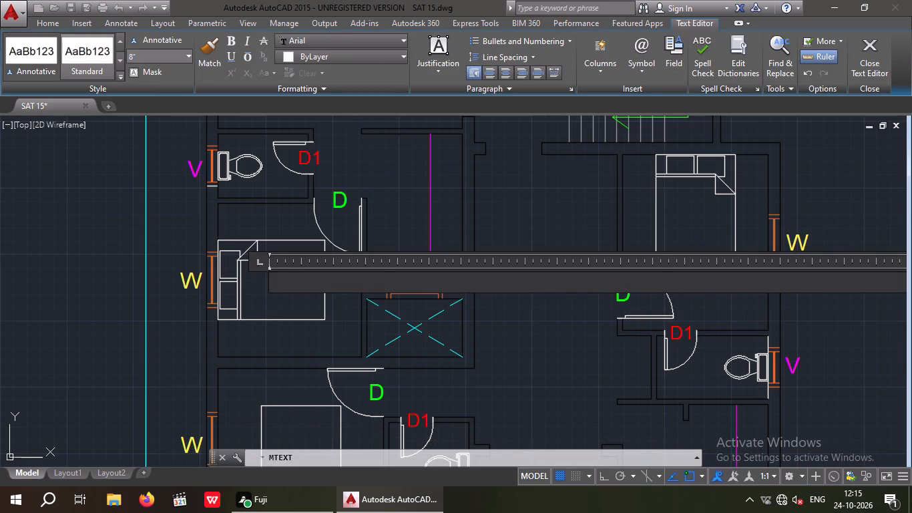
text(BE)
key(Return)
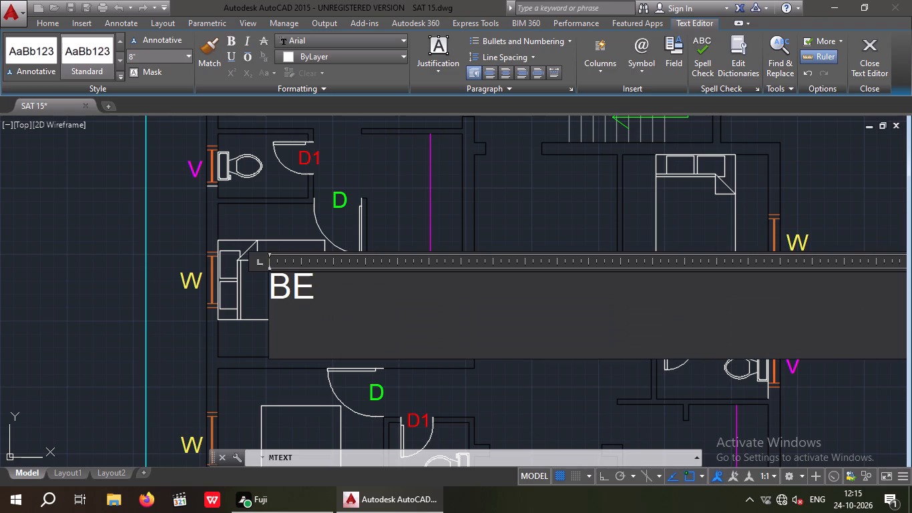
key(9)
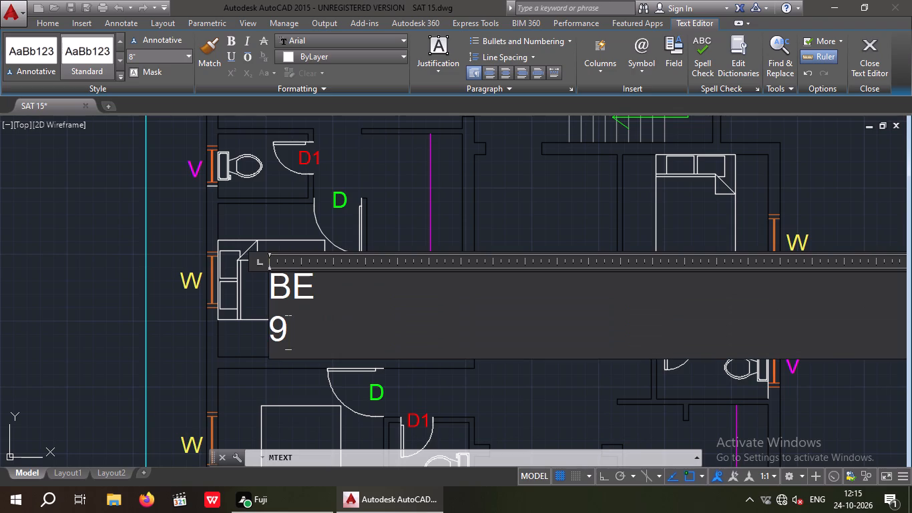
text('X)
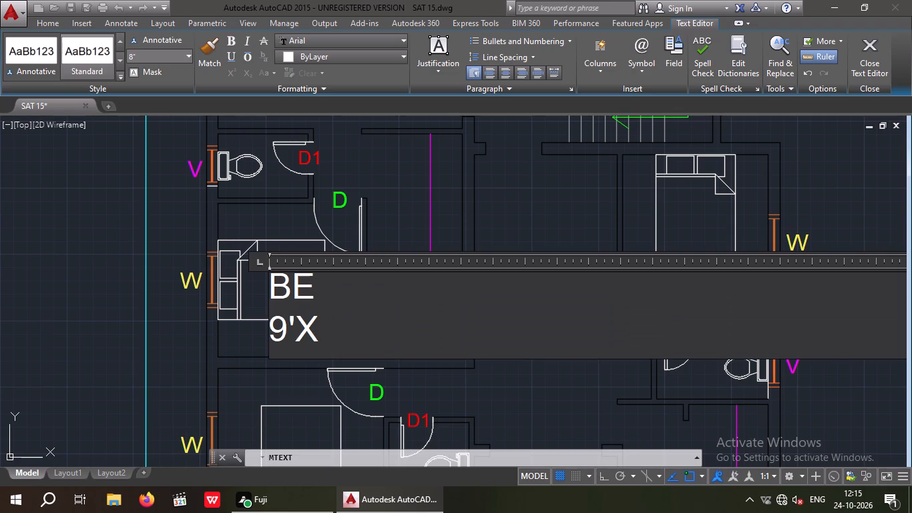
key(9)
text('8/)
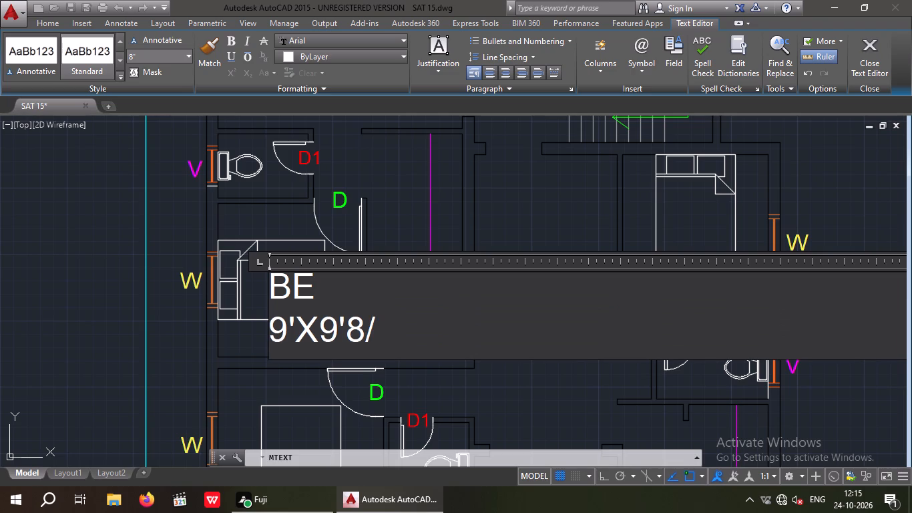
key(BackSpace)
key(shift+quotedbl)
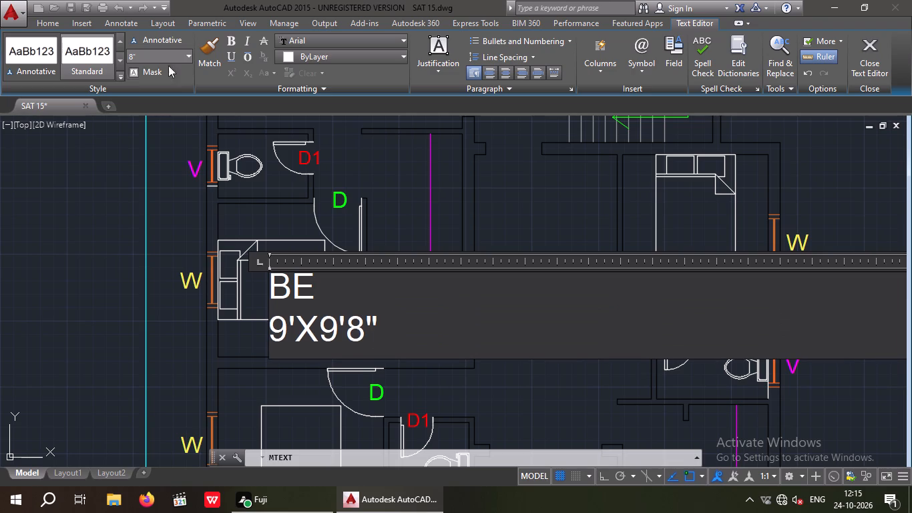
Complete the label's first line so it reads BEDROOM 4, and finish the text.
click(331, 282)
scroll(330, 267, down, 2)
middle_drag(329, 272, 318, 343)
scroll(320, 334, up, 3)
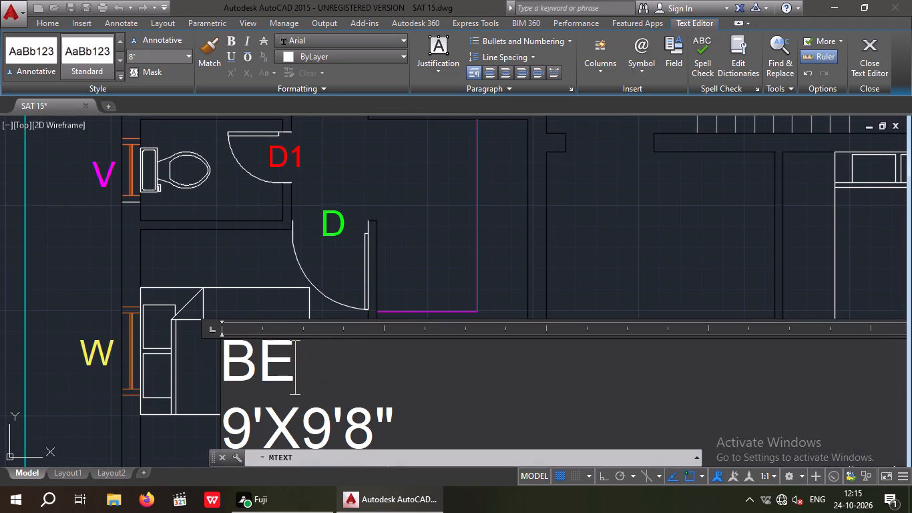
text(DROOM)
key(space)
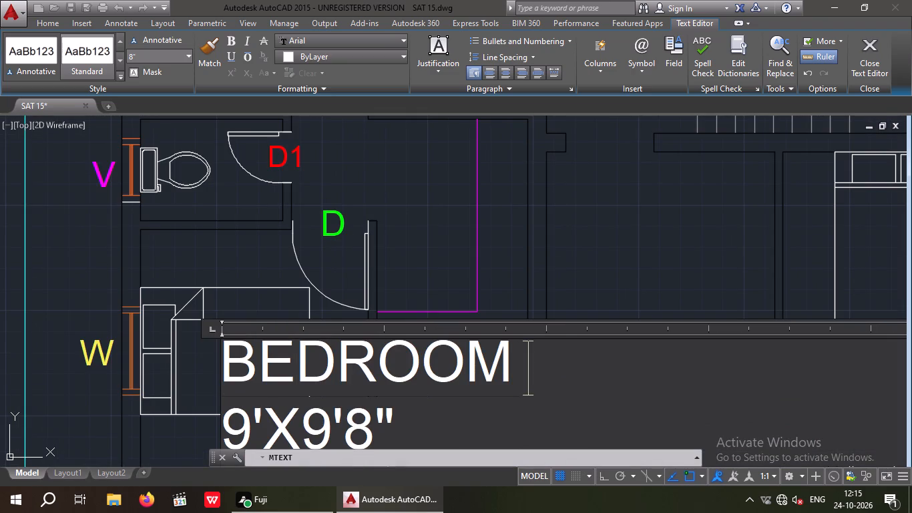
key(4)
click(216, 257)
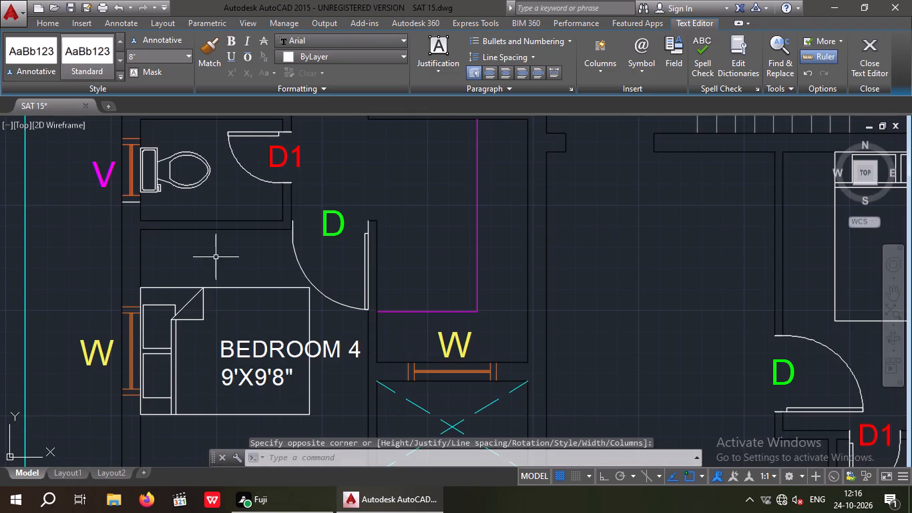
Recolour the white line at the south end of the V ventilator in the toilet north of BEDROOM 4 to orange.
middle_drag(150, 235, 174, 287)
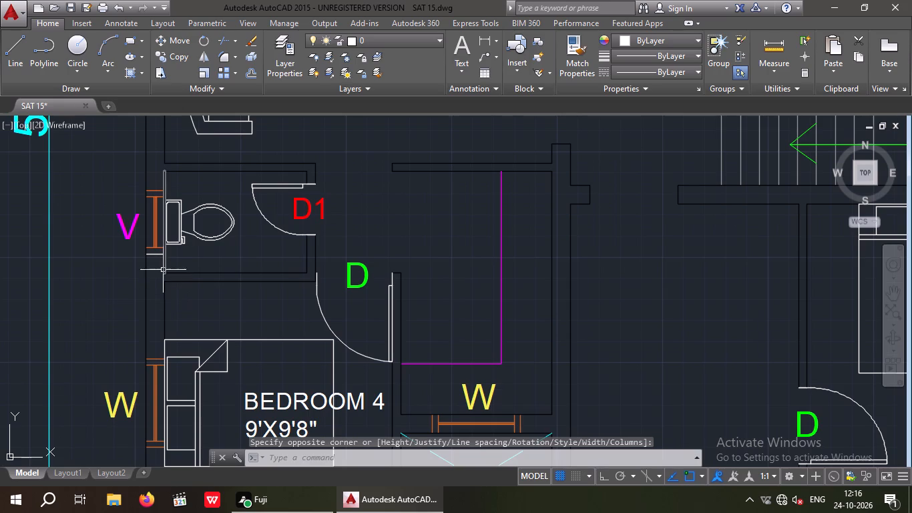
key(Escape)
scroll(148, 261, up, 3)
drag(174, 269, 164, 240)
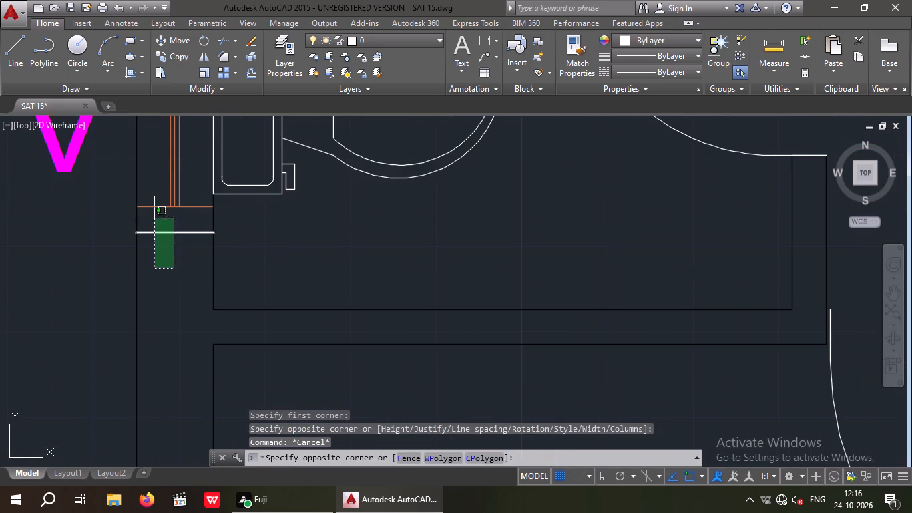
click(154, 218)
click(652, 41)
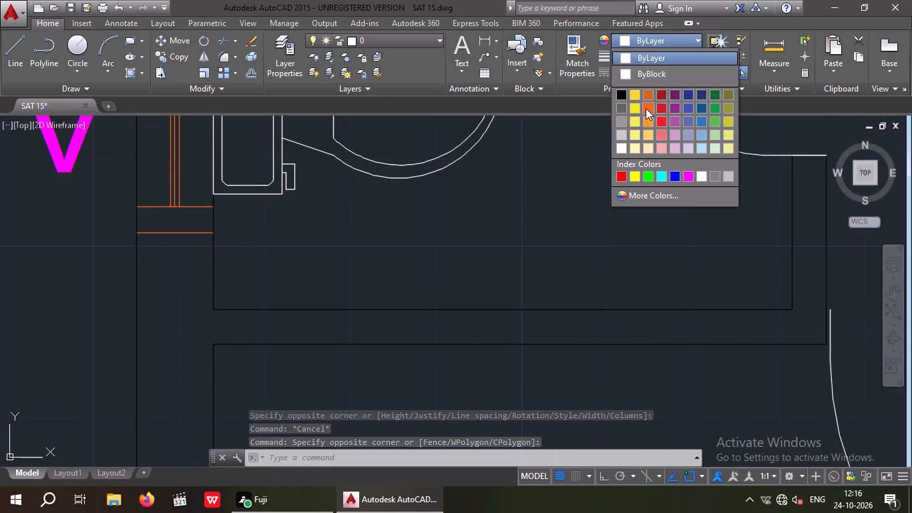
click(646, 108)
key(Escape)
Measure BEDROOM 4's inside depth along its west wall again with a temporary linear dimension.
scroll(433, 312, down, 3)
middle_drag(471, 342, 448, 327)
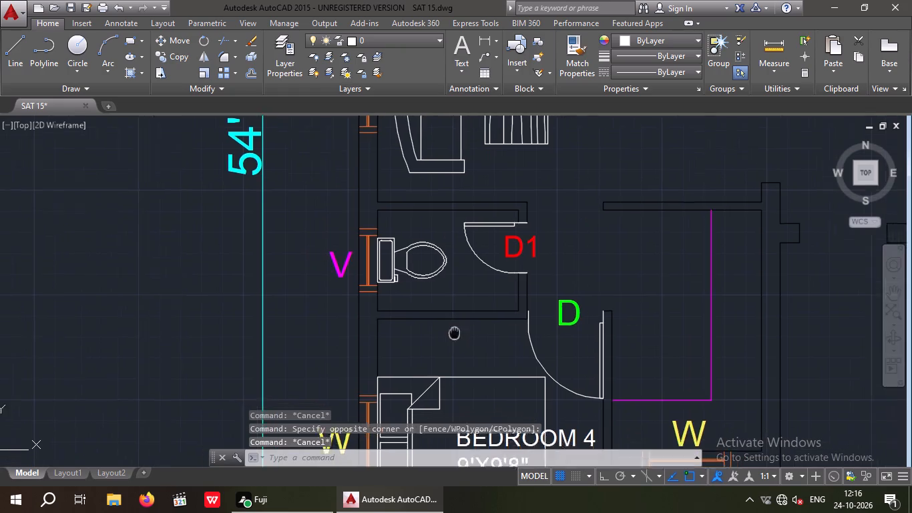
middle_drag(448, 327, 410, 275)
click(483, 42)
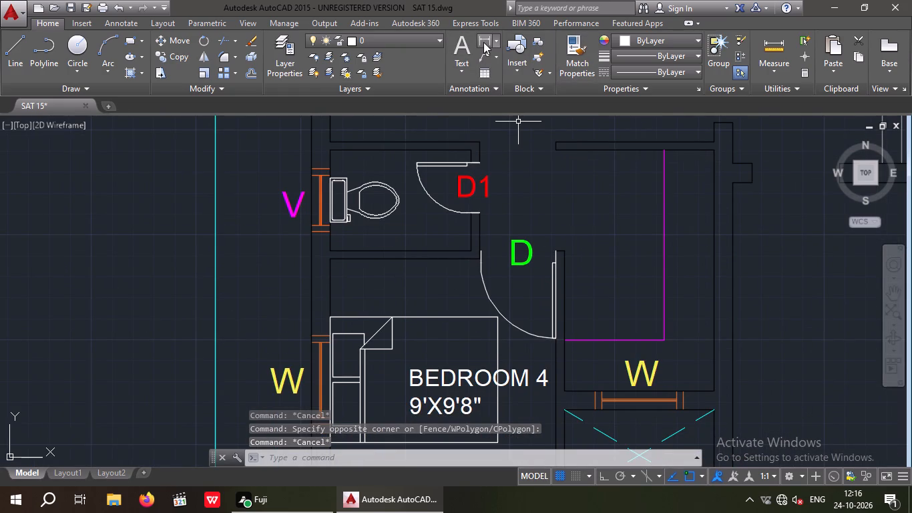
scroll(411, 261, down, 1)
middle_drag(411, 262, 419, 184)
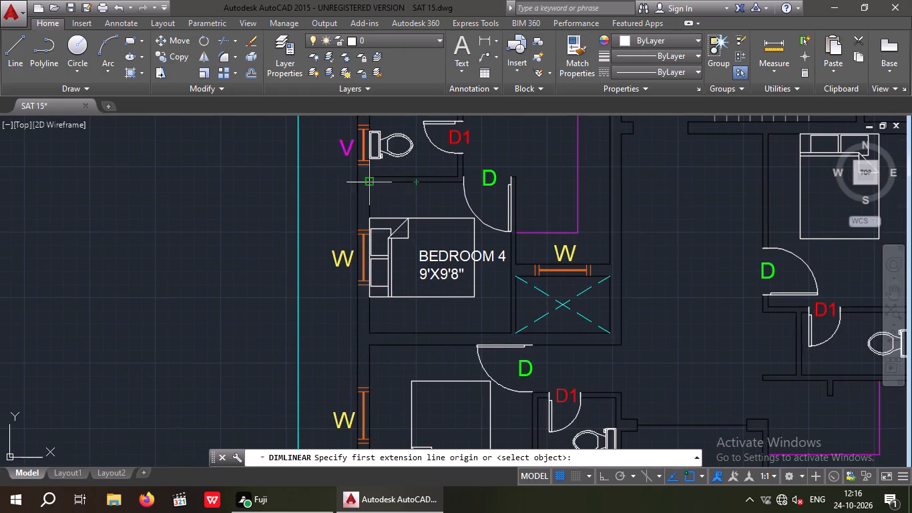
scroll(372, 183, up, 2)
click(363, 180)
scroll(365, 172, down, 2)
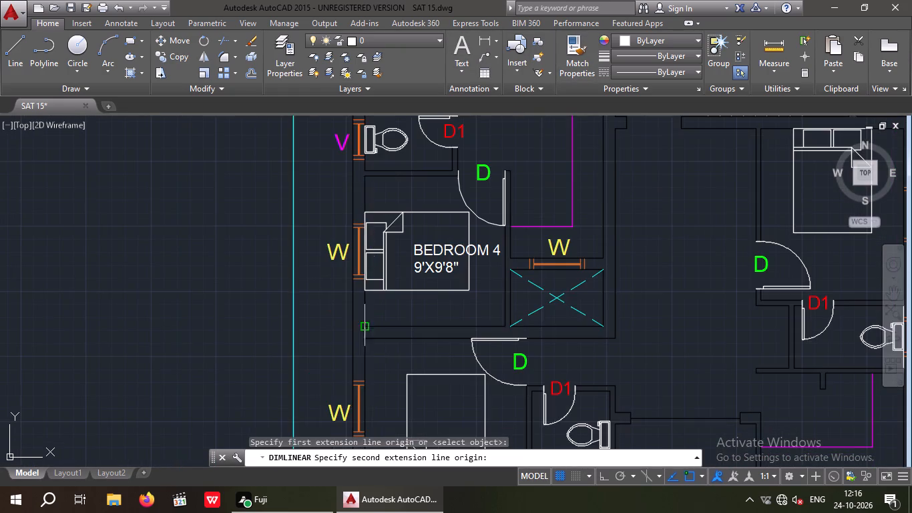
scroll(359, 339, up, 2)
click(373, 310)
middle_drag(433, 244, 429, 256)
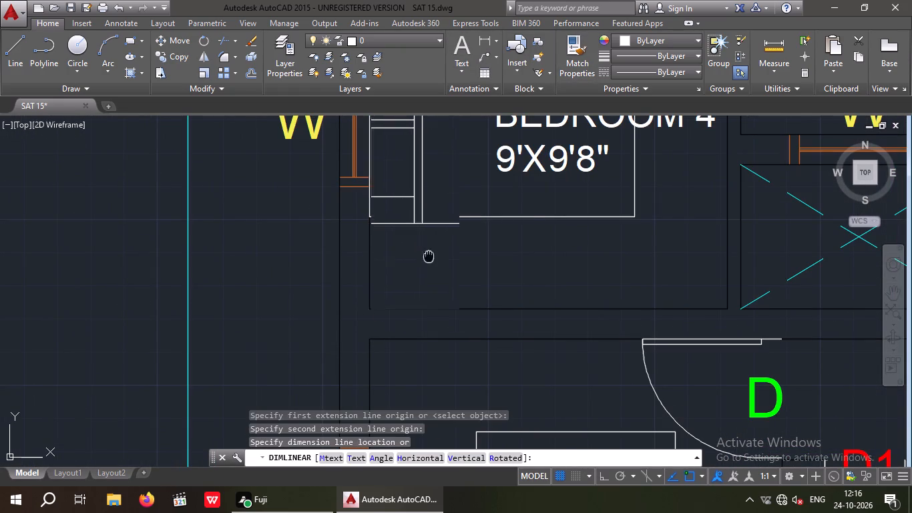
middle_drag(429, 256, 405, 324)
scroll(411, 224, down, 2)
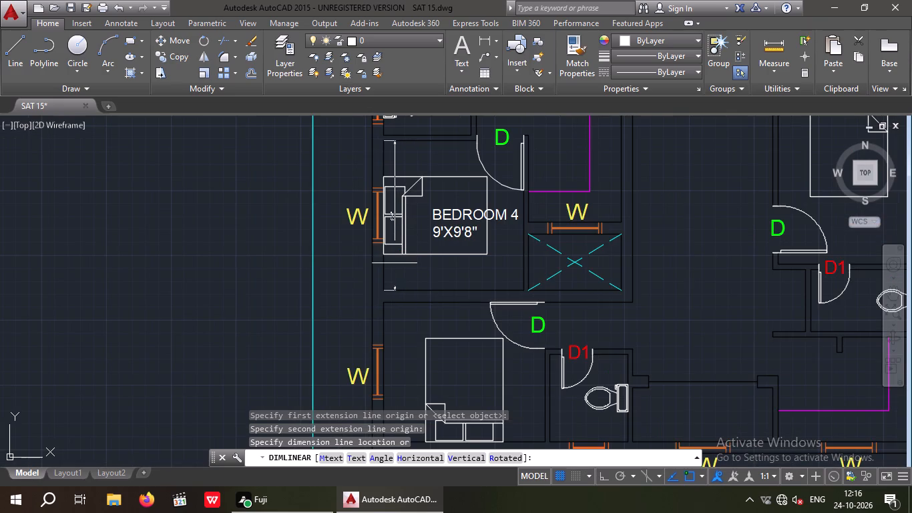
key(space)
Measure BEDROOM 4's inside width along its south wall with a temporary linear dimension.
key(space)
scroll(388, 293, up, 1)
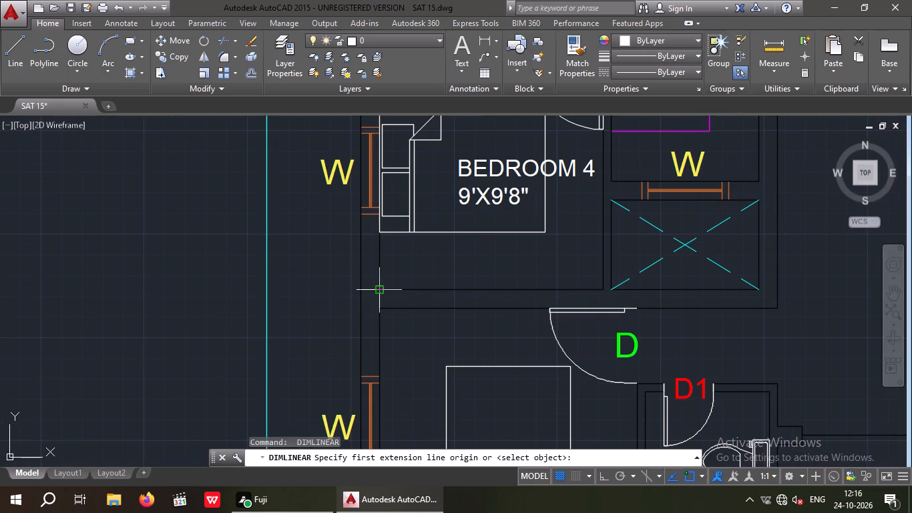
click(381, 292)
click(602, 287)
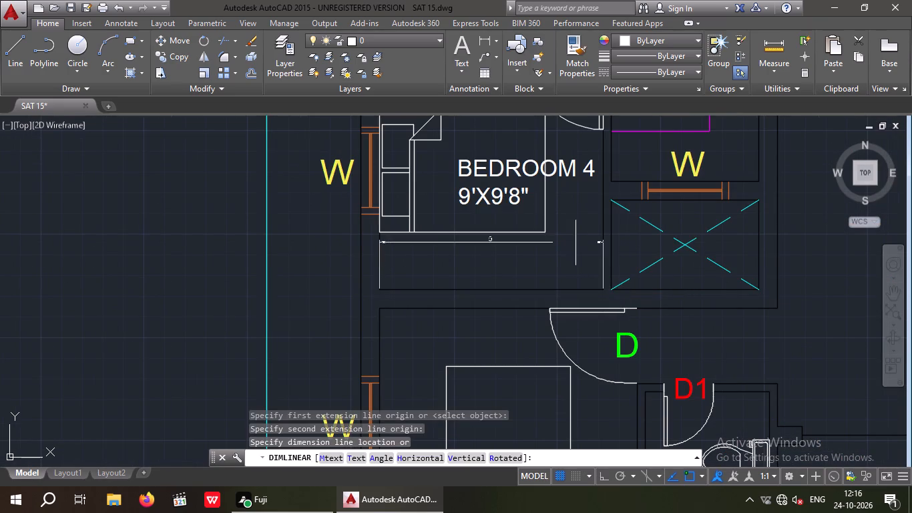
scroll(576, 242, up, 1)
scroll(576, 253, down, 3)
key(Escape)
key(Escape)
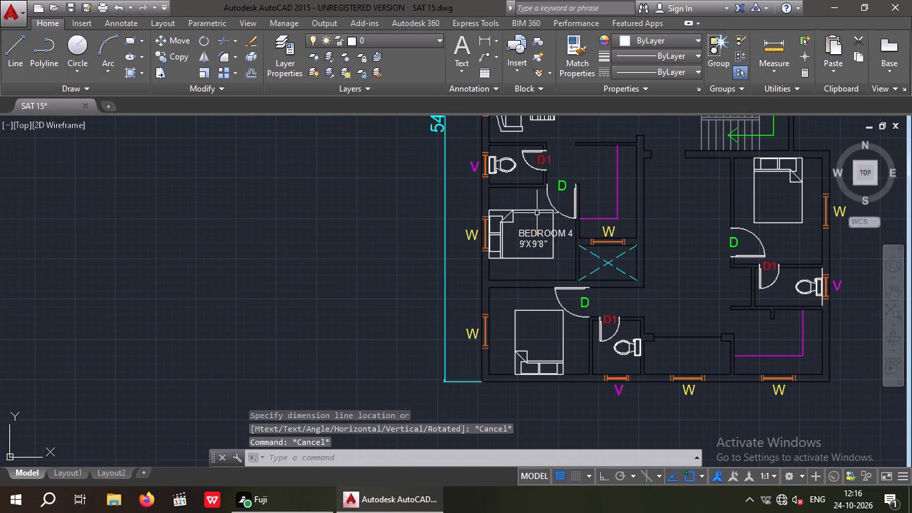
Move the BEDROOM 4 label slightly west so it sits more fully over the bed.
scroll(535, 214, up, 3)
drag(539, 357, 524, 351)
click(496, 320)
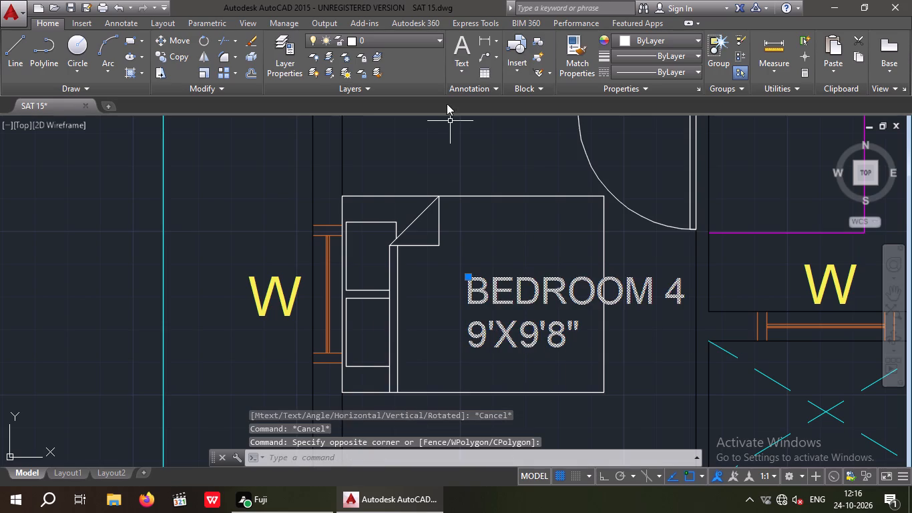
click(178, 42)
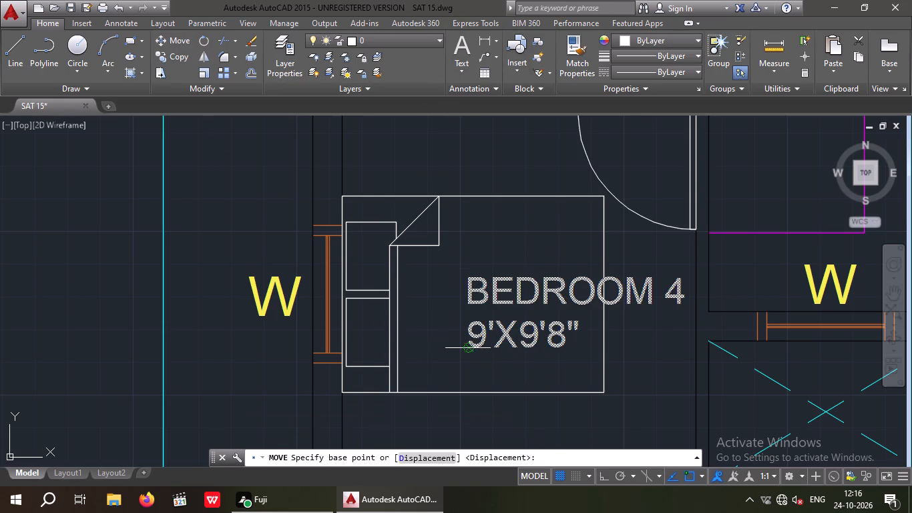
drag(469, 345, 461, 349)
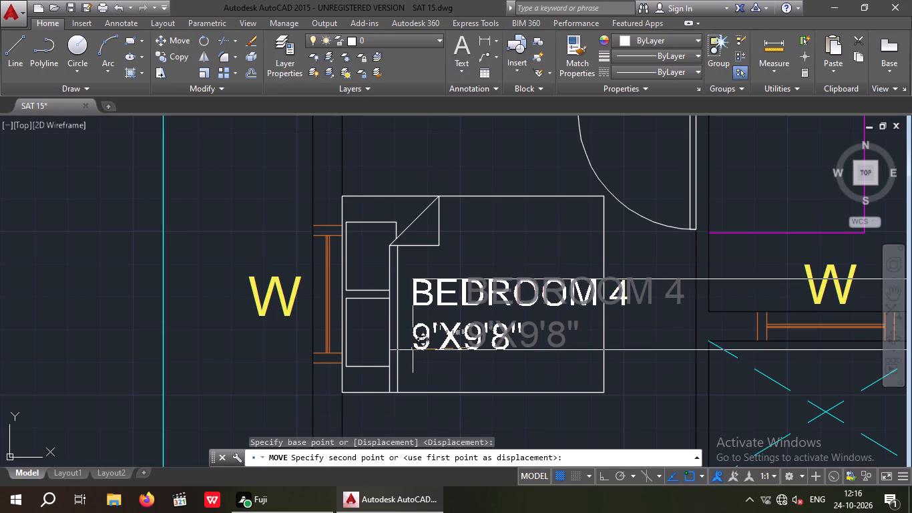
click(413, 350)
Measure the inside width of the bedroom south of the staircase along its north wall with a temporary linear dimension.
scroll(420, 344, down, 2)
middle_drag(439, 356, 443, 338)
scroll(439, 352, down, 2)
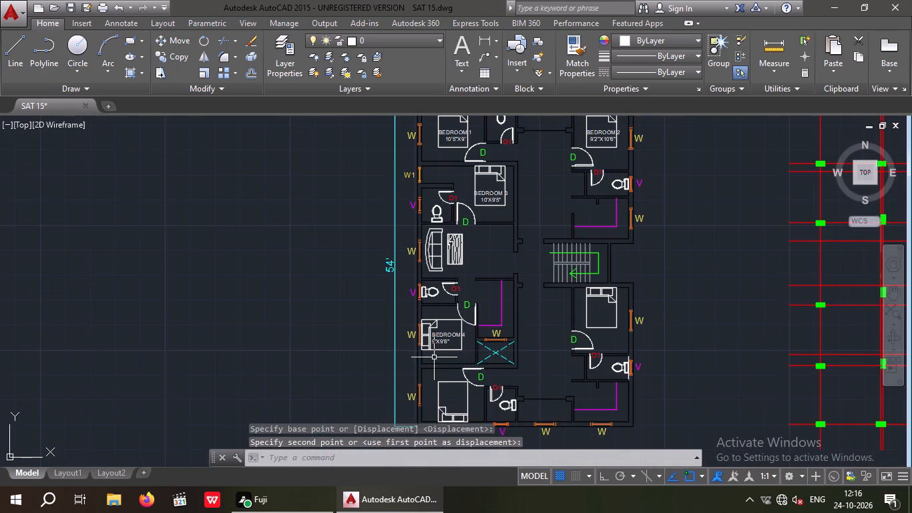
middle_drag(445, 345, 322, 320)
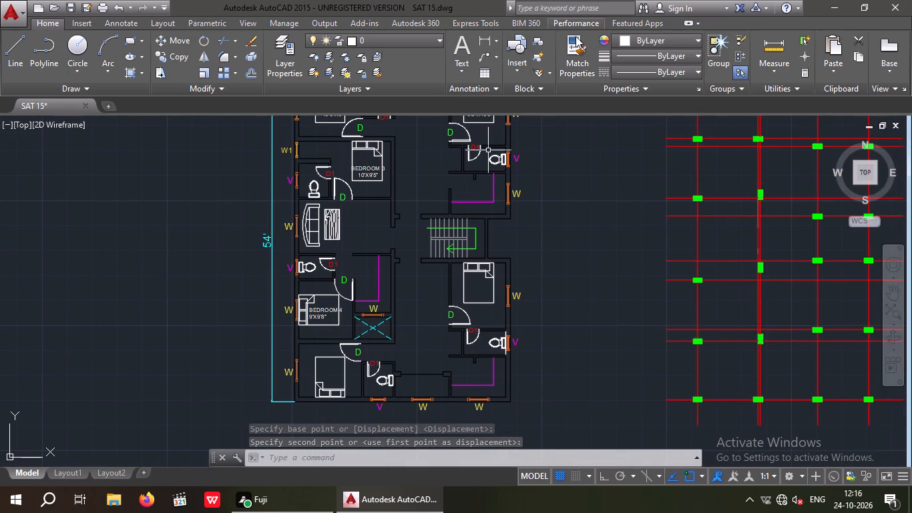
click(488, 35)
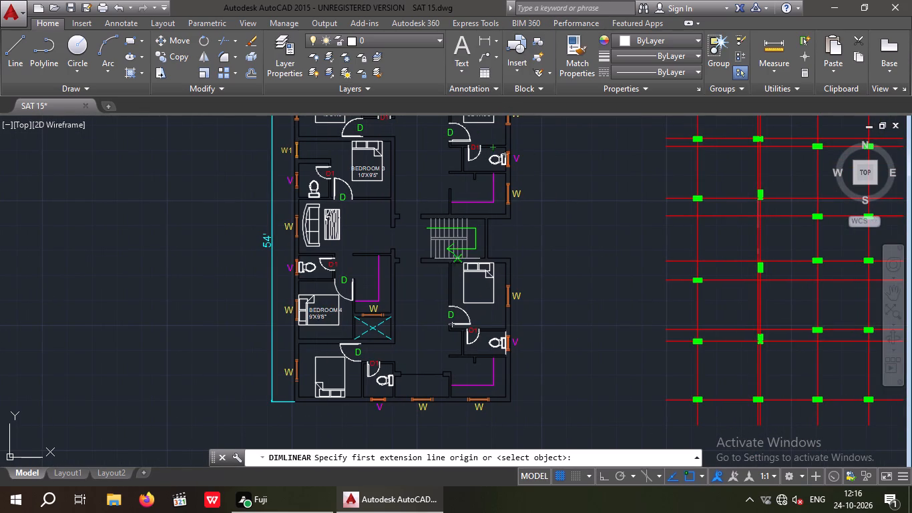
scroll(456, 263, up, 5)
click(433, 252)
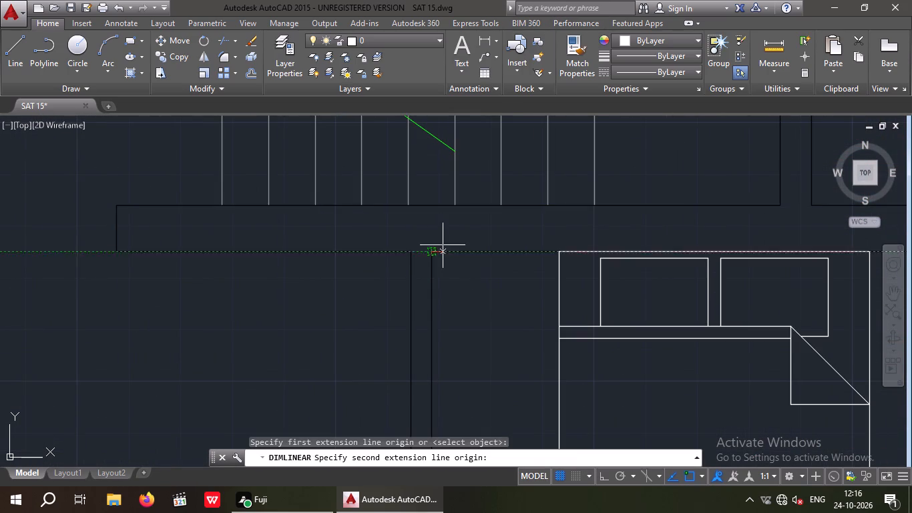
scroll(443, 245, down, 3)
scroll(555, 246, up, 3)
click(648, 246)
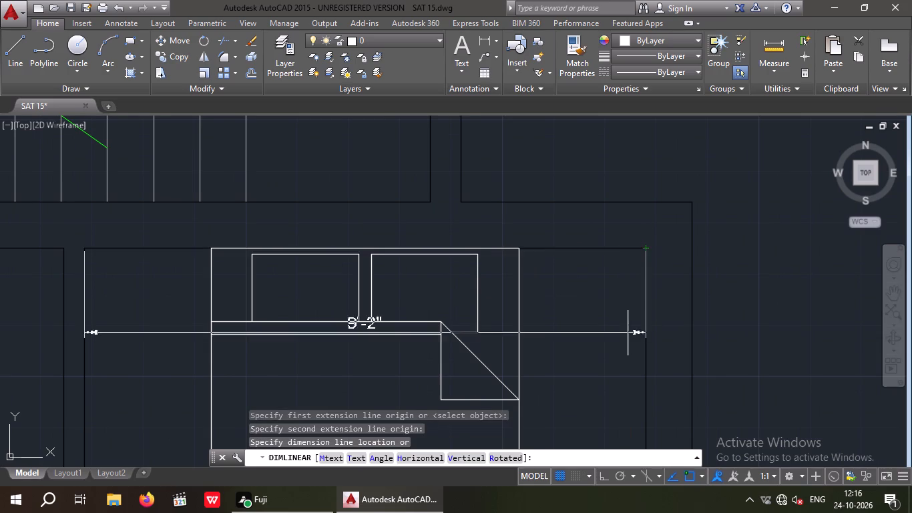
middle_drag(608, 343, 596, 211)
scroll(582, 242, down, 2)
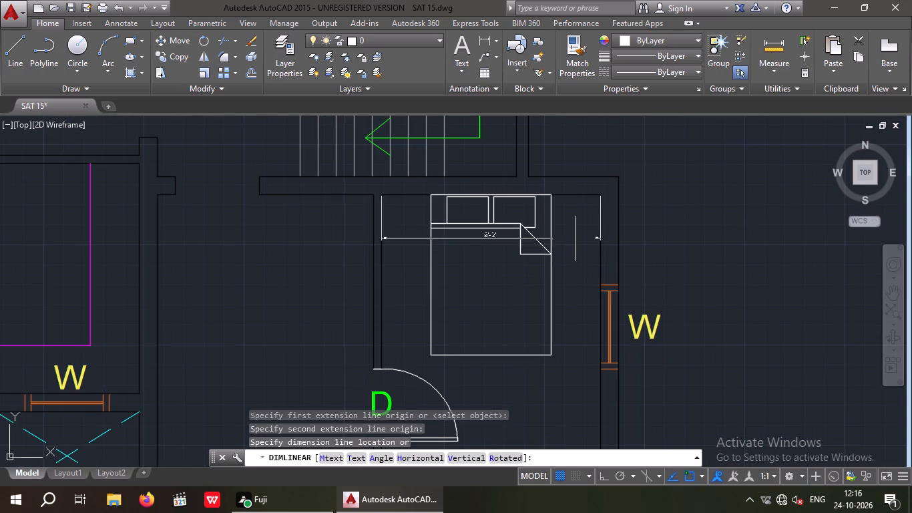
key(space)
Measure the same bedroom's inside depth along its east wall, down to the toilet wall, with a temporary linear dimension.
scroll(546, 253, down, 2)
key(space)
scroll(574, 224, up, 2)
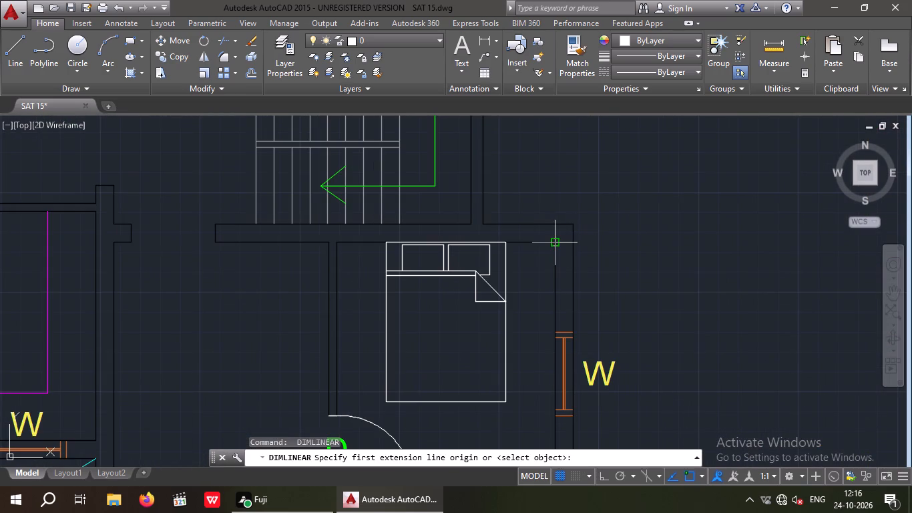
click(553, 242)
scroll(551, 242, down, 2)
scroll(543, 352, up, 2)
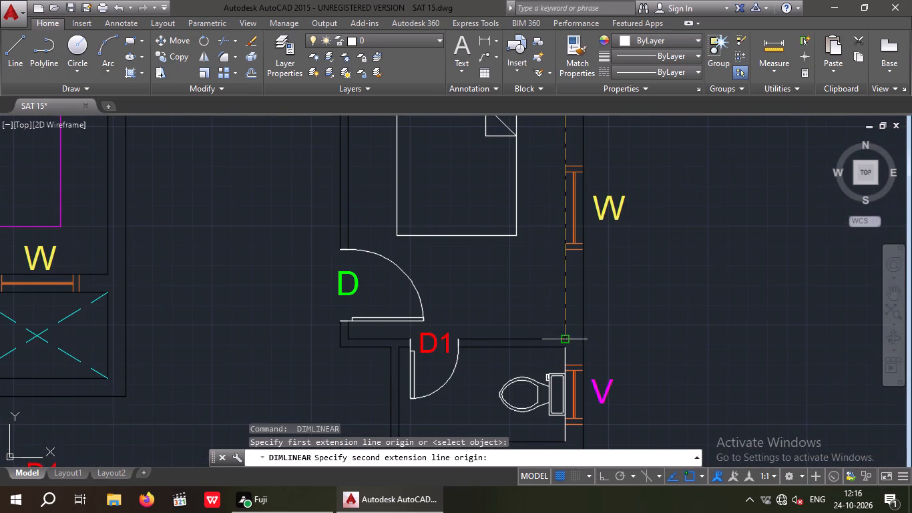
click(566, 337)
middle_drag(550, 221, 548, 285)
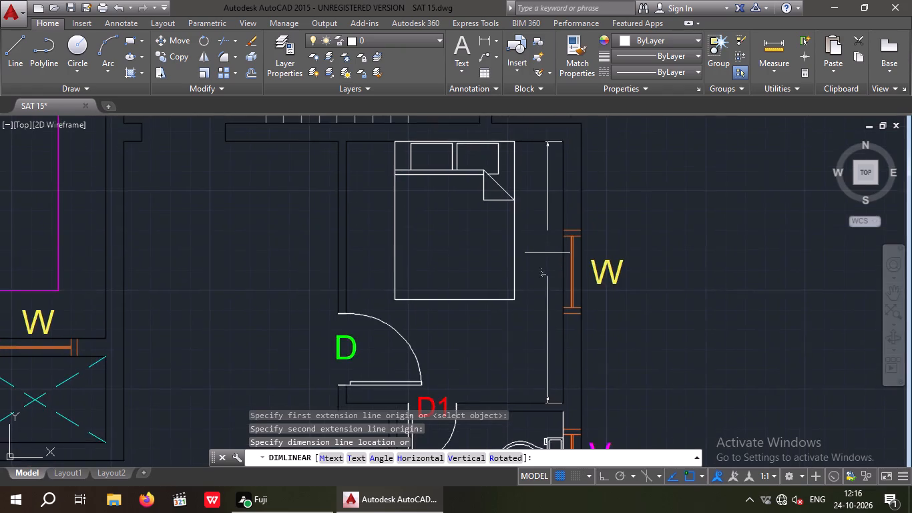
scroll(547, 253, up, 2)
scroll(547, 253, down, 2)
key(Escape)
key(Escape)
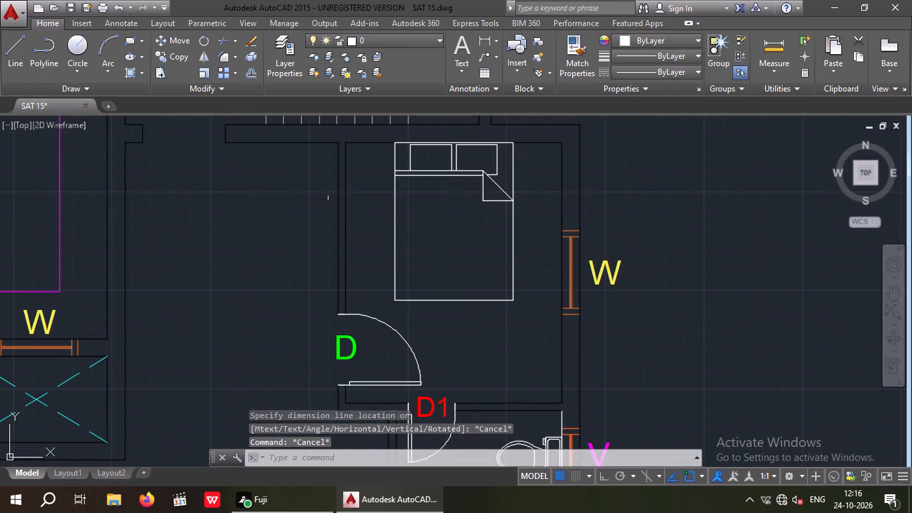
Create an 8"-high multiline text label over this bedroom's bed, with BE on the first line and 9'2"X11' below.
click(466, 40)
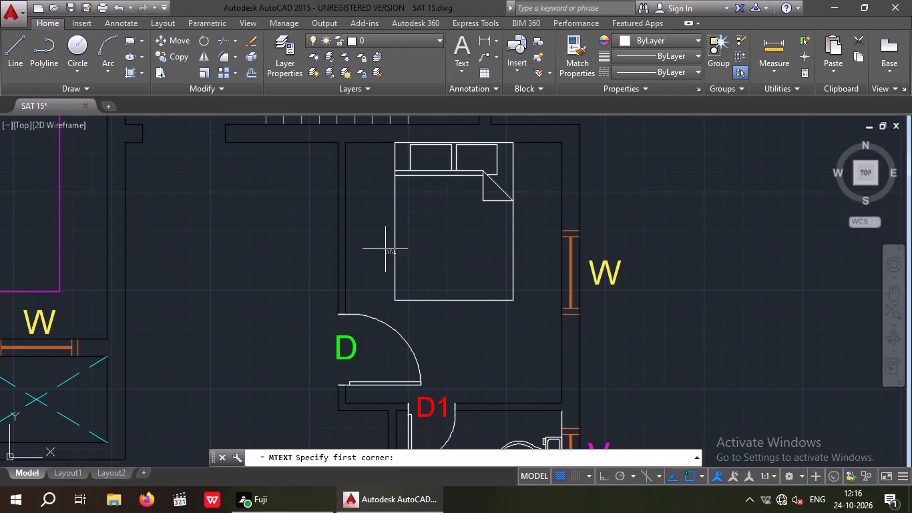
drag(373, 238, 380, 266)
click(836, 289)
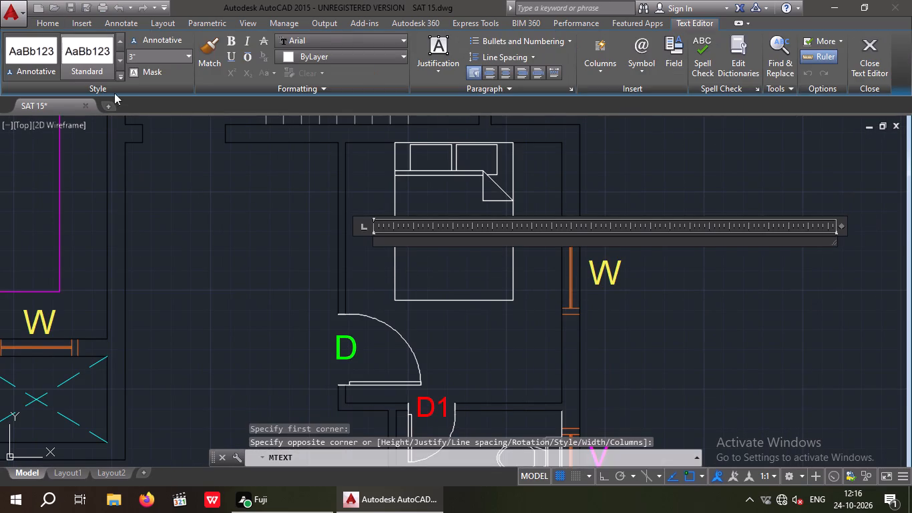
click(142, 56)
key(8)
key(shift+quotedbl)
key(Return)
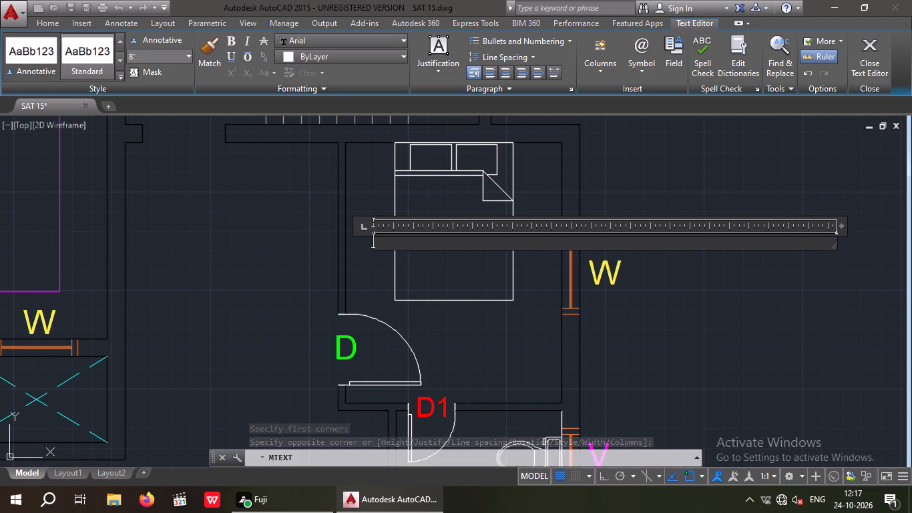
text(BE)
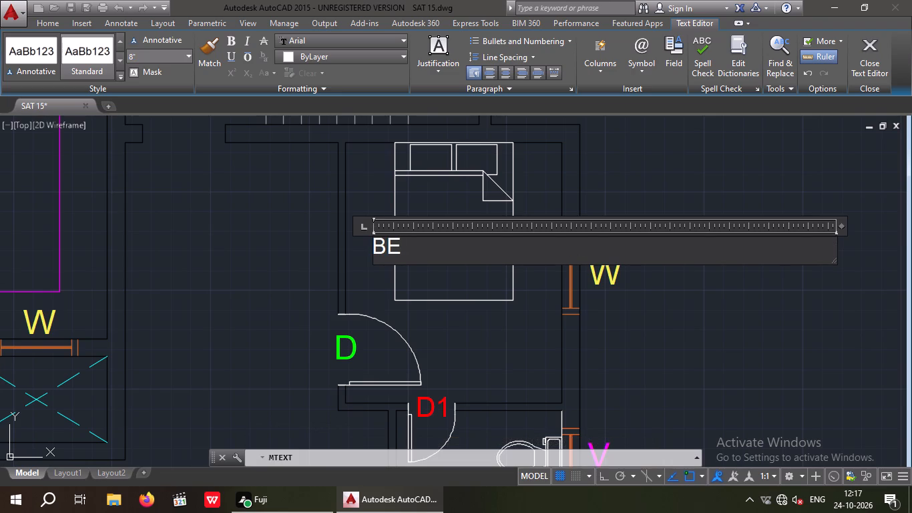
key(Return)
key(9)
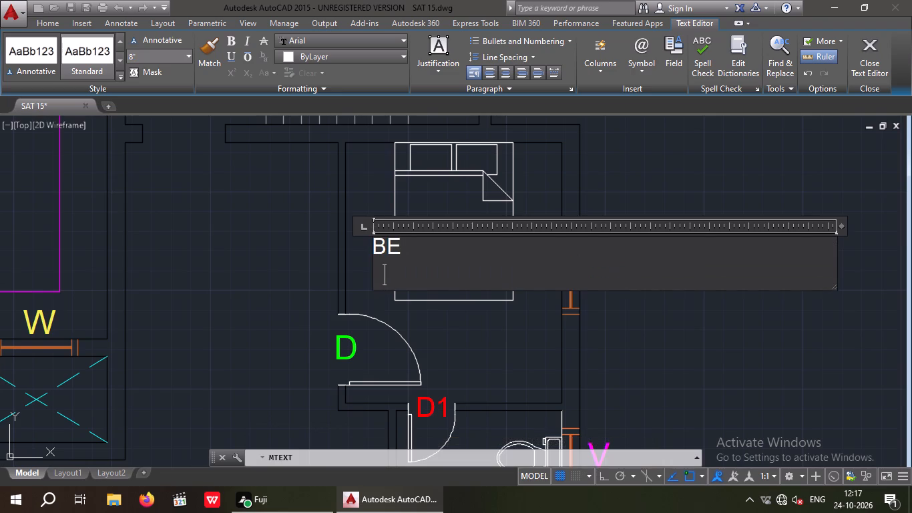
text('2)
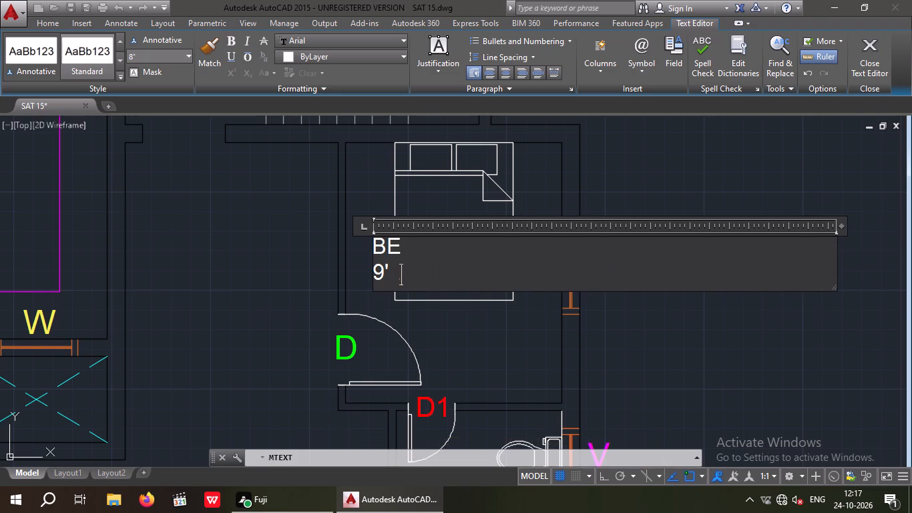
key(apostrophe)
key(BackSpace)
text("X)
text(11')
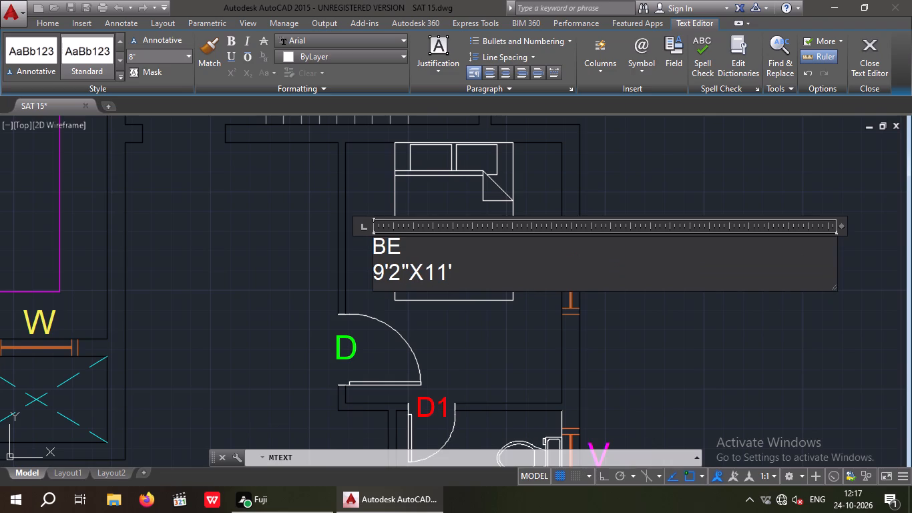
Complete the label's first line so it reads BEDROOM 5.
key(Up)
text(DROO)
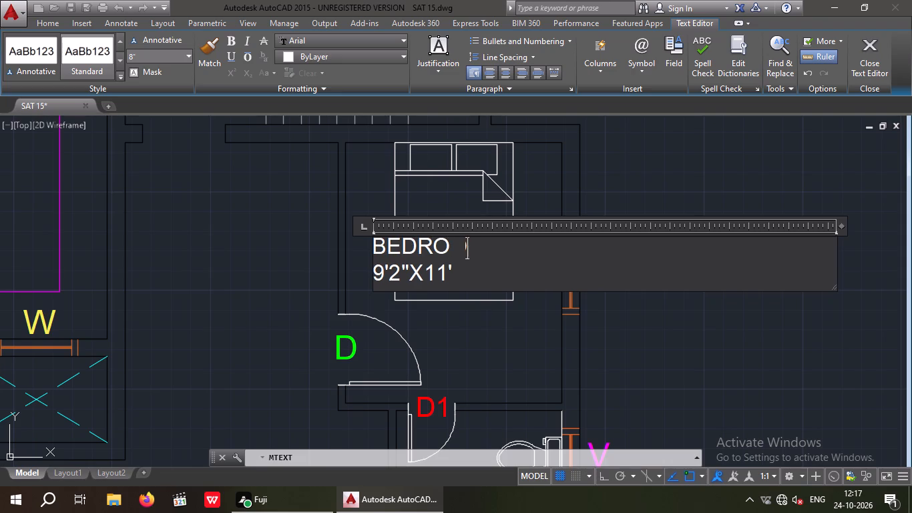
key(m)
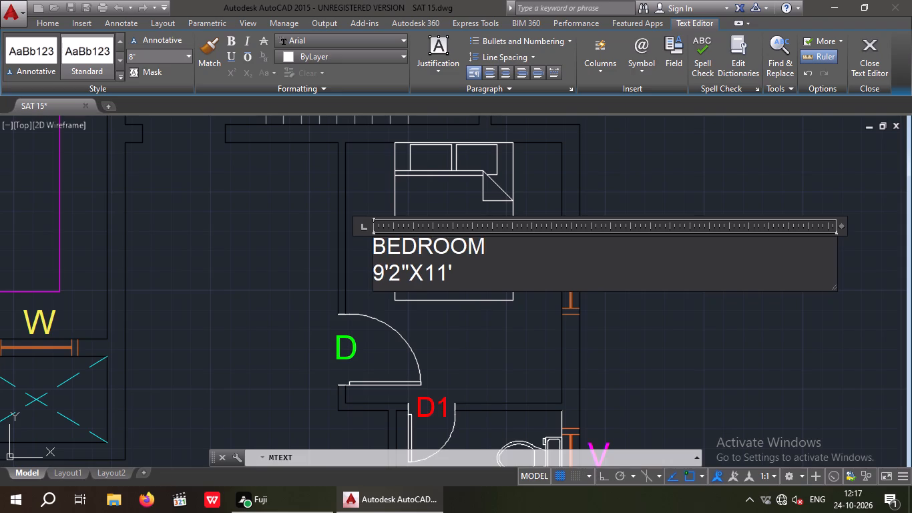
key(space)
text(5)
Indent the label's size line by four spaces beneath the room name, and finish the text.
key(Down)
key(Left)
key(Left)
key(Left)
key(Left)
key(Left)
key(Left)
key(Left)
key(Left)
key(space)
key(space)
key(space)
key(space)
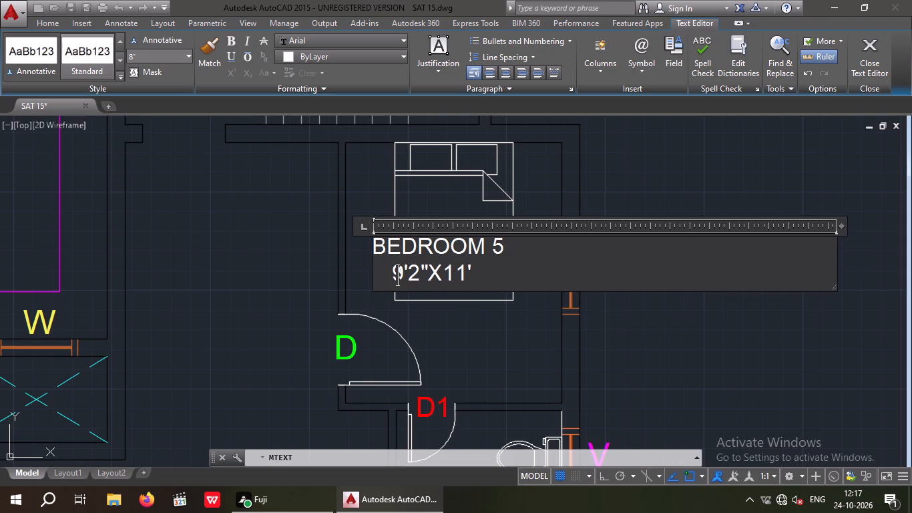
click(248, 238)
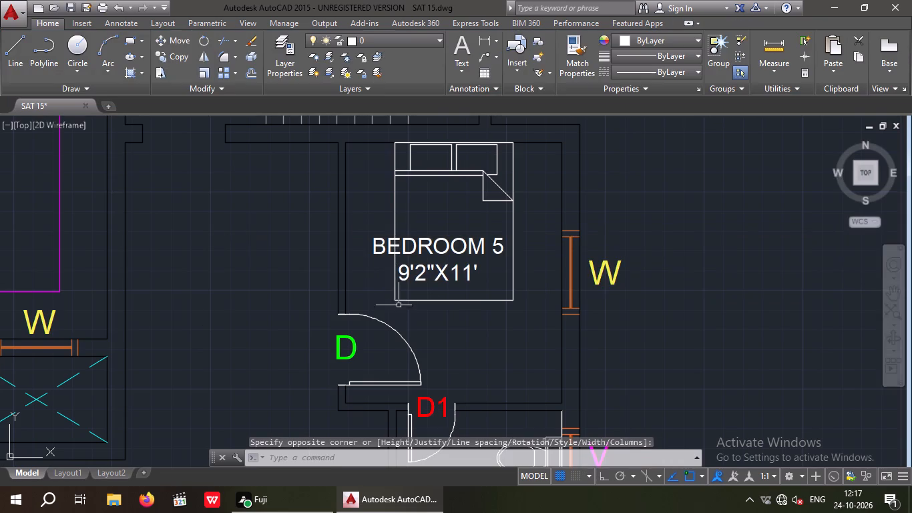
Move the BEDROOM 5 label slightly east so that it sits more centrally over the bed.
scroll(425, 283, up, 2)
drag(438, 289, 407, 271)
click(387, 226)
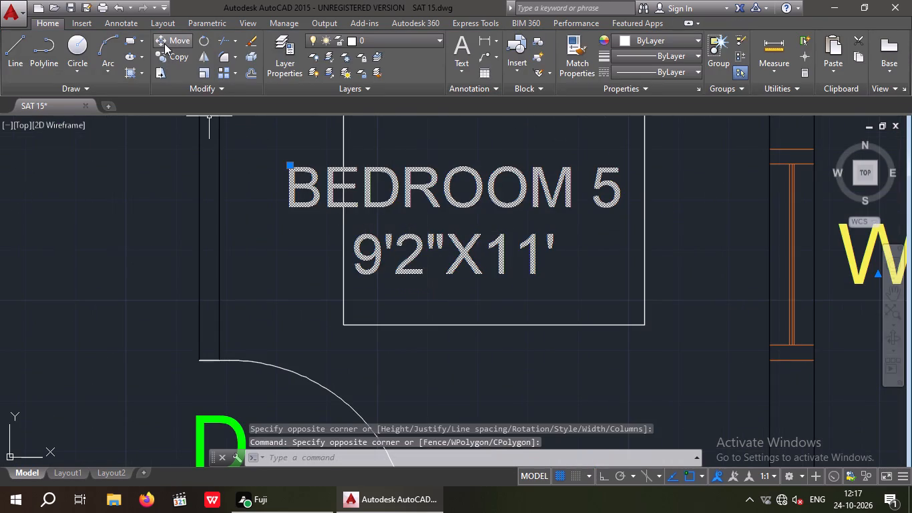
click(166, 43)
click(357, 275)
scroll(408, 285, down, 1)
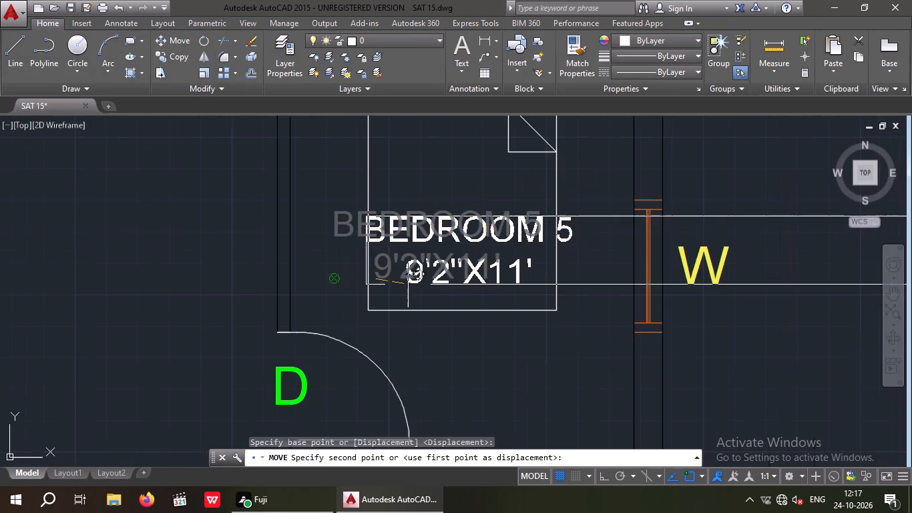
scroll(413, 280, up, 1)
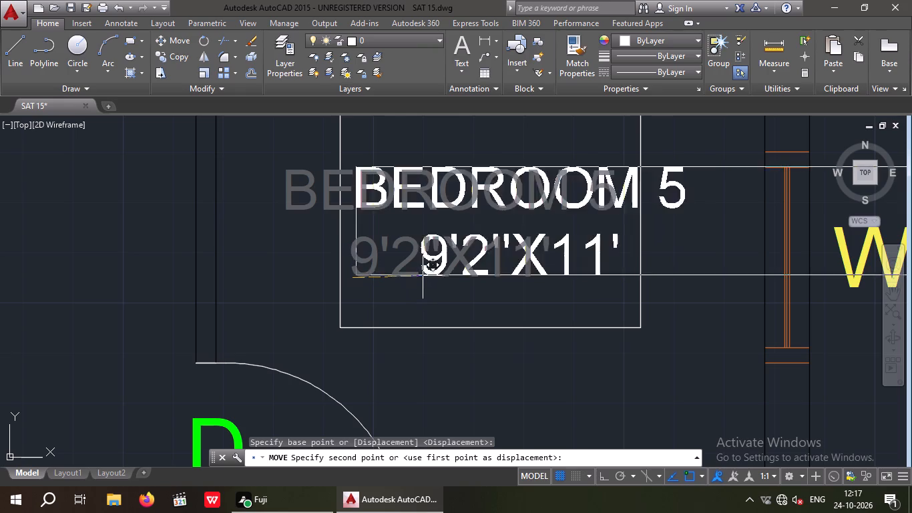
click(423, 276)
Measure the southwest bedroom's inside width along its south wall, up to the toilet wall, with a temporary linear dimension.
scroll(425, 273, down, 3)
middle_drag(427, 290, 423, 259)
scroll(421, 274, down, 2)
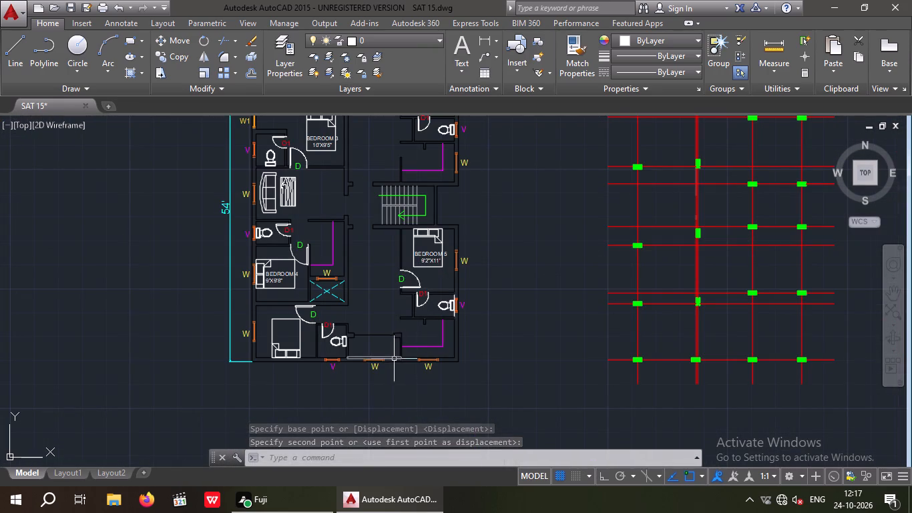
click(480, 43)
scroll(254, 351, up, 3)
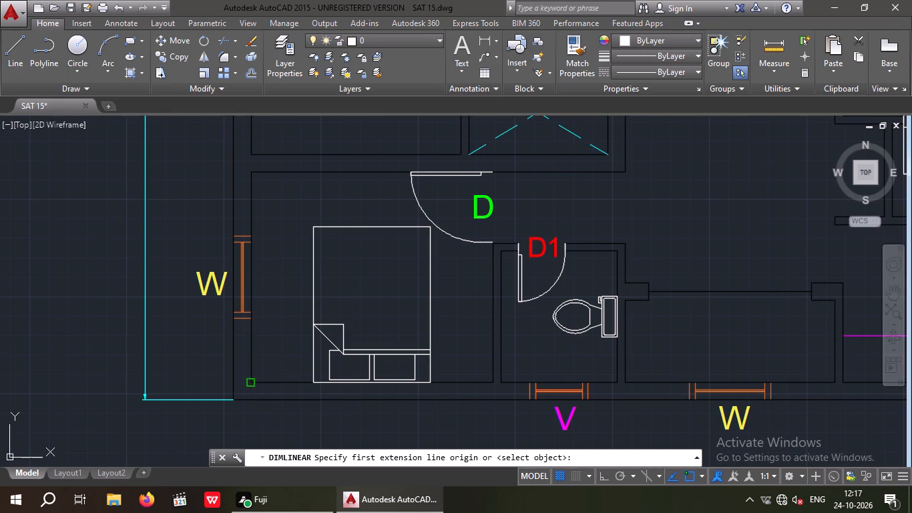
click(248, 382)
click(494, 379)
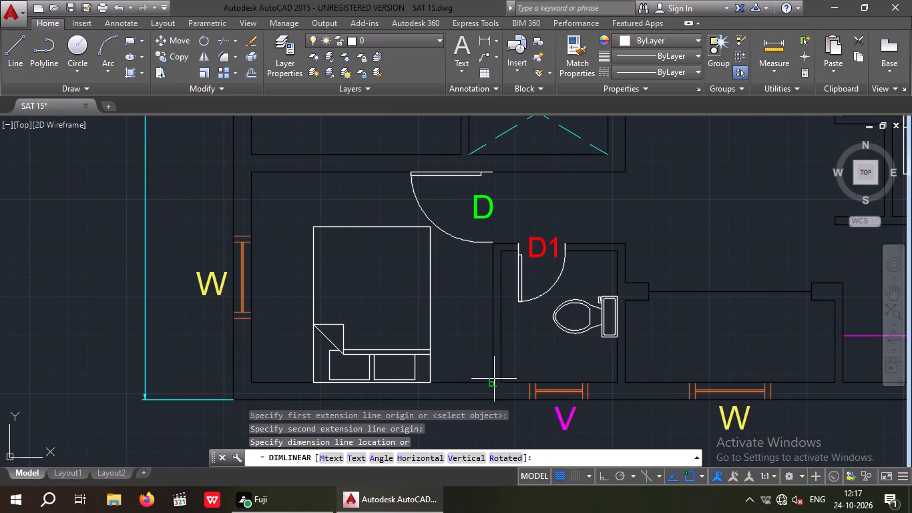
scroll(479, 317, up, 2)
scroll(479, 317, down, 2)
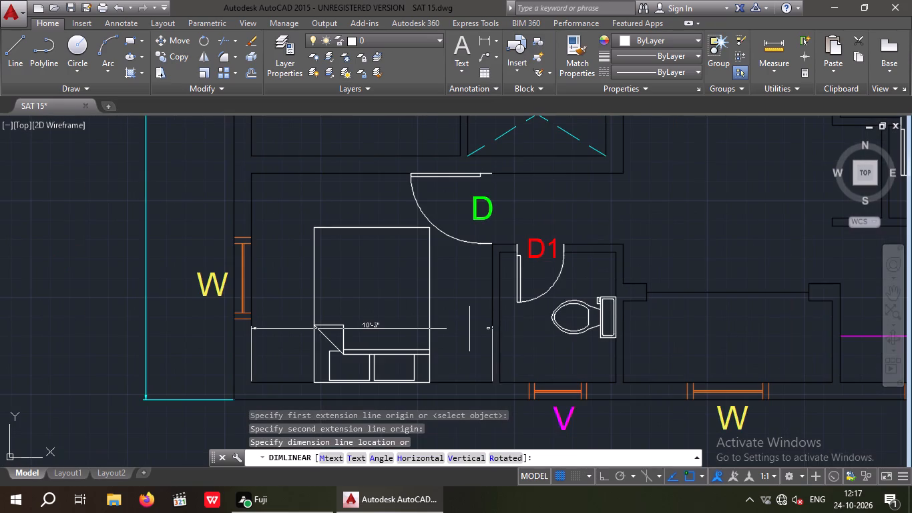
key(space)
Measure the same bedroom's inside depth along its west wall with a temporary linear dimension.
scroll(461, 337, down, 3)
key(space)
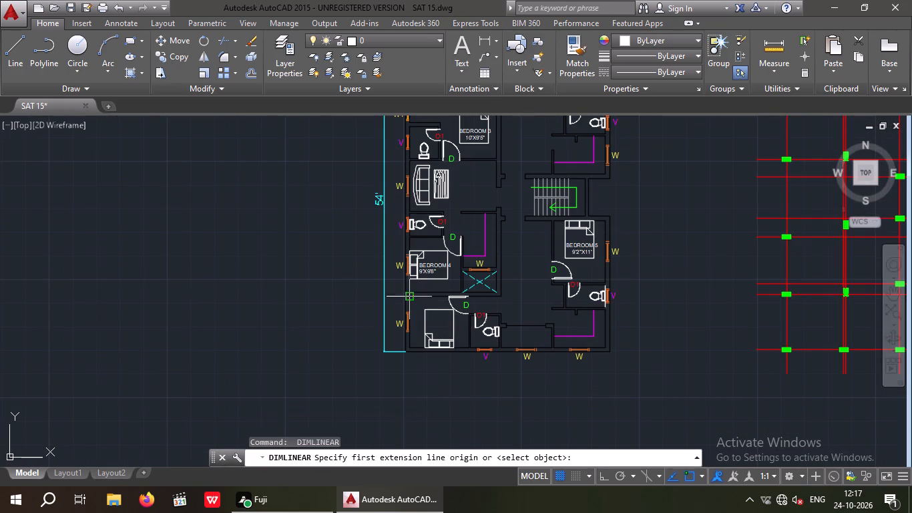
scroll(409, 300, up, 3)
click(406, 287)
scroll(406, 285, down, 2)
scroll(414, 351, up, 3)
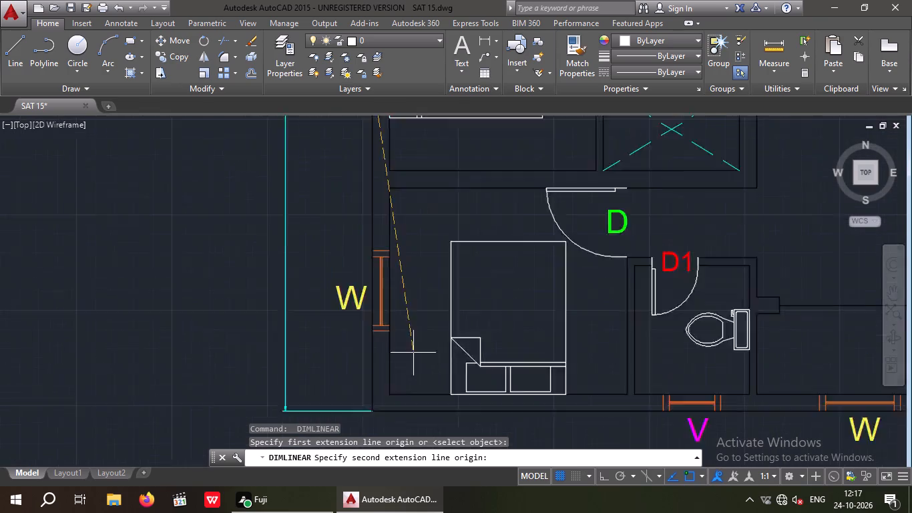
drag(372, 421, 383, 413)
scroll(441, 275, up, 2)
scroll(439, 270, down, 4)
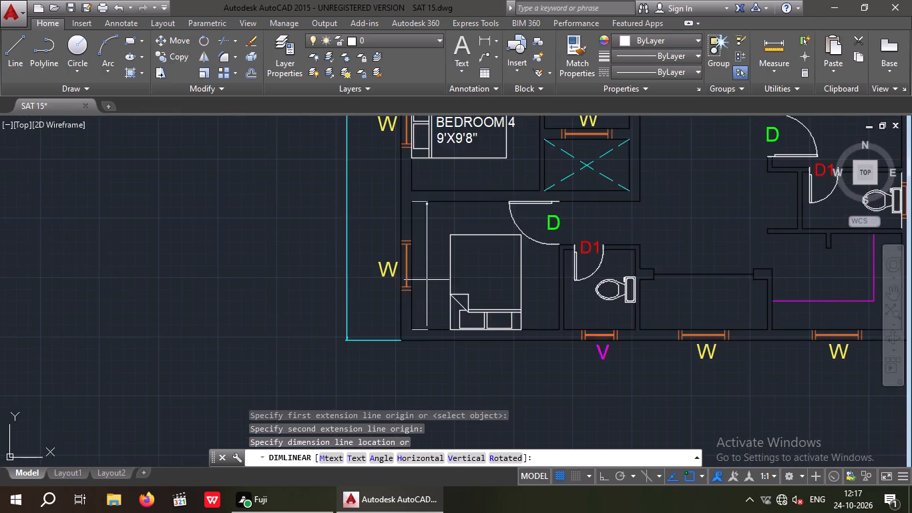
scroll(426, 280, down, 1)
key(Escape)
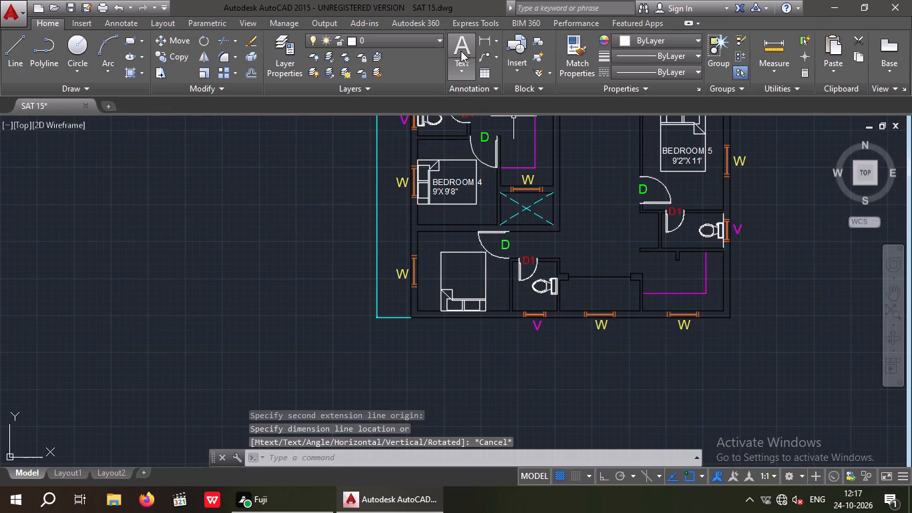
Create an 8"-high multiline text label in the southwest bedroom, with BE on the first line and 10'5"X9' below.
click(461, 51)
scroll(421, 259, up, 3)
drag(423, 244, 425, 279)
middle_drag(515, 303, 507, 303)
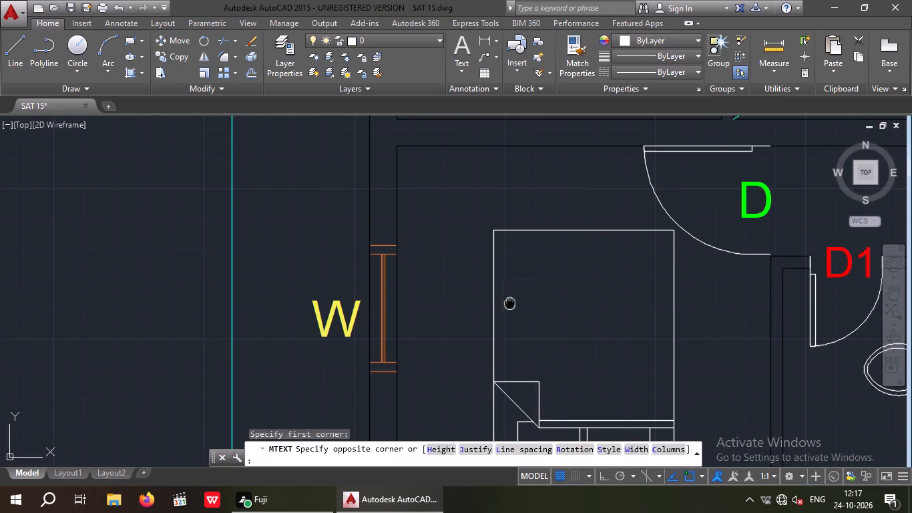
middle_drag(507, 303, 322, 337)
scroll(371, 312, down, 2)
click(647, 335)
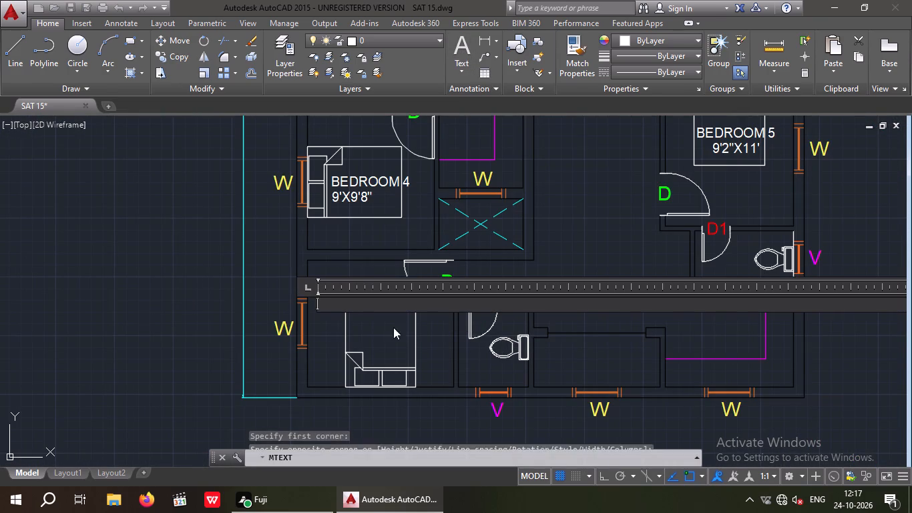
click(143, 55)
key(8)
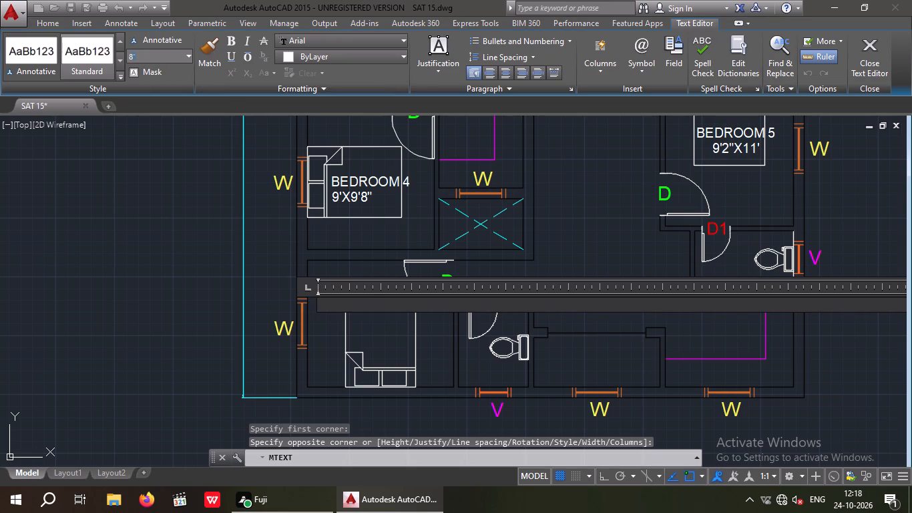
key(shift+quotedbl)
key(Return)
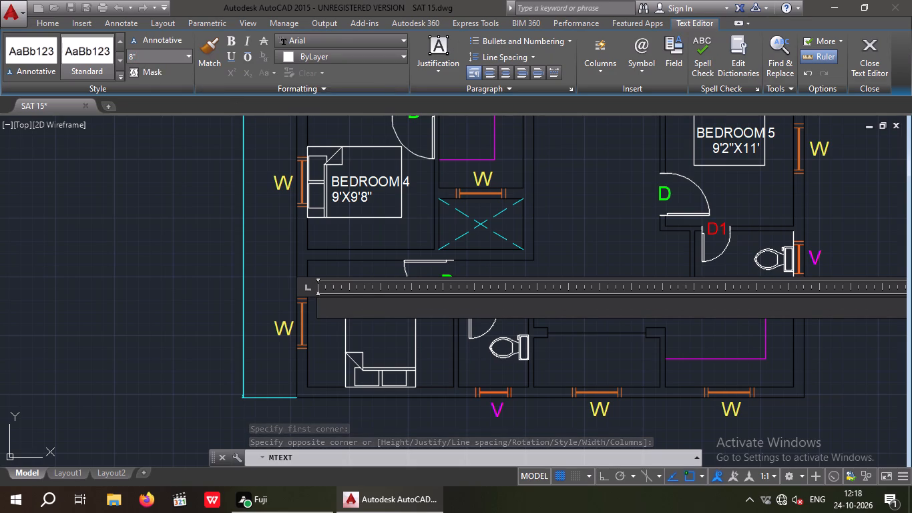
text(BE)
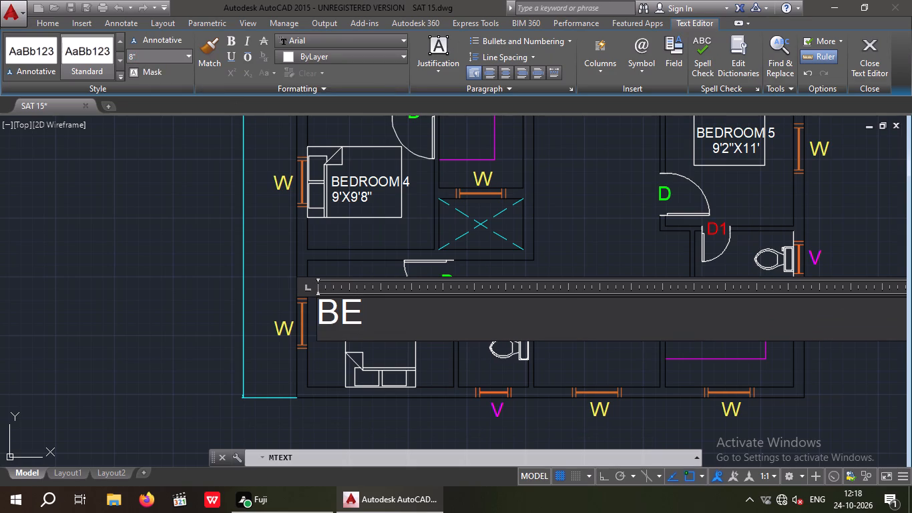
key(Return)
text(10'5")
key(x)
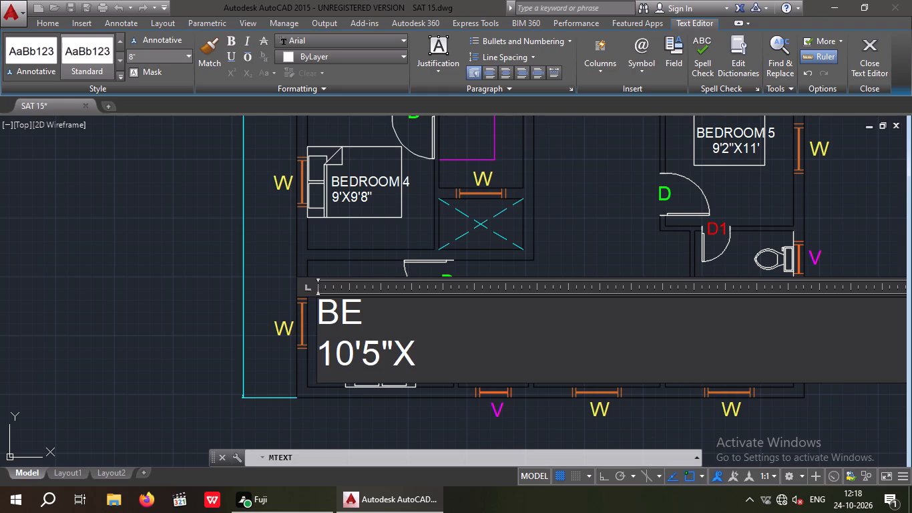
text(9')
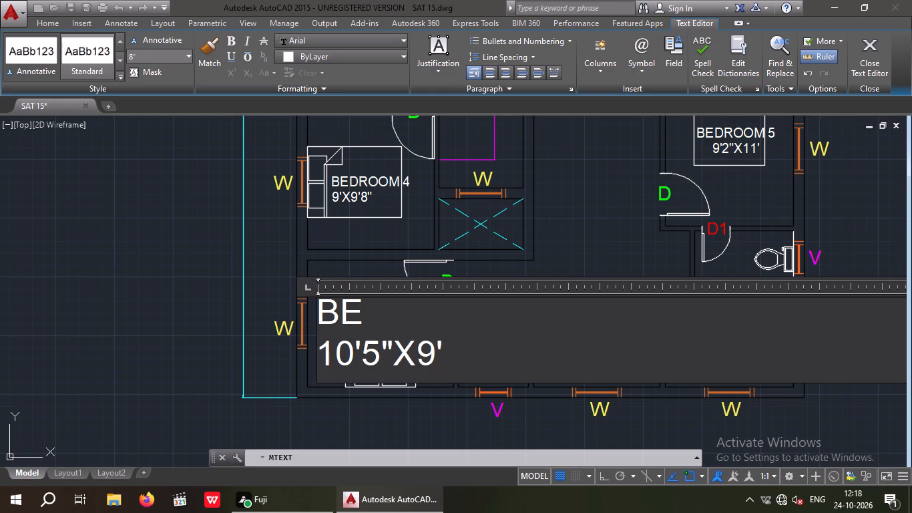
Complete the label's first line so it reads BEDROOM 6.
key(Up)
text(DR)
text(OOM)
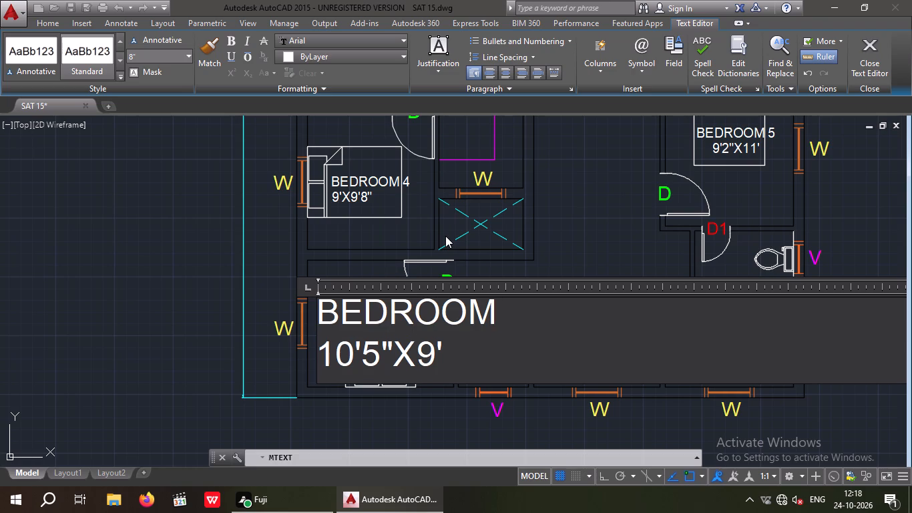
key(space)
key(6)
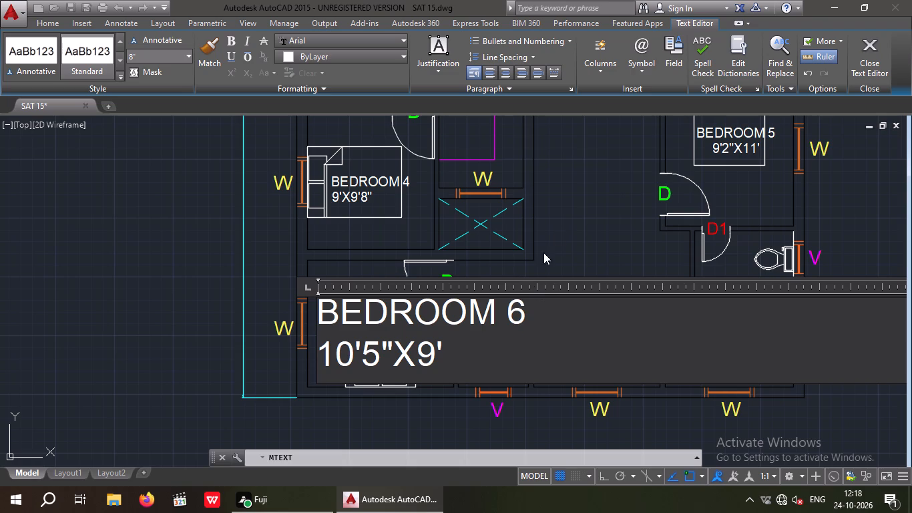
Indent the label's size line by four spaces beneath the room name, and finish the text.
click(461, 360)
key(Left)
key(Left)
key(Left)
key(Left)
key(Left)
key(Left)
key(Left)
key(Left)
key(space)
key(space)
key(space)
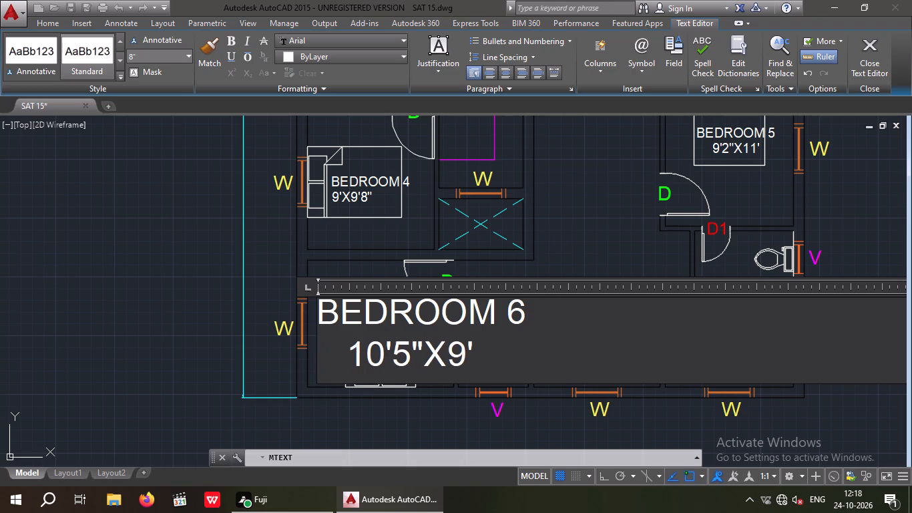
key(space)
drag(128, 232, 136, 236)
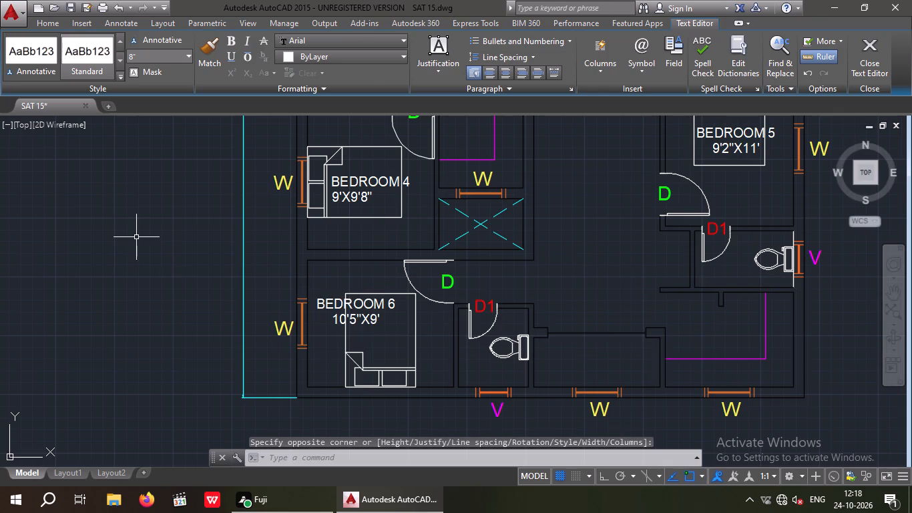
Move the BEDROOM 6 label southeast so that it sits over the bed, above the pillows and folded corner.
scroll(336, 328, up, 4)
drag(351, 323, 348, 323)
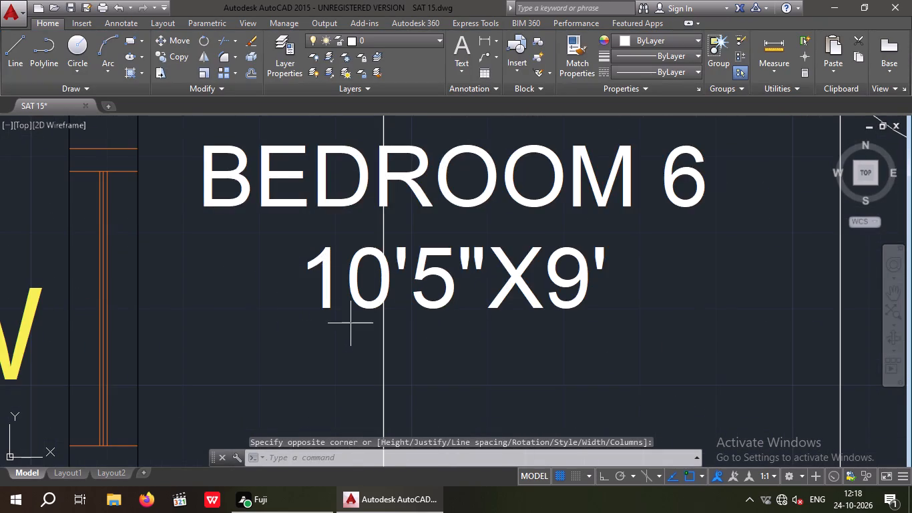
drag(348, 323, 282, 280)
click(274, 249)
click(164, 43)
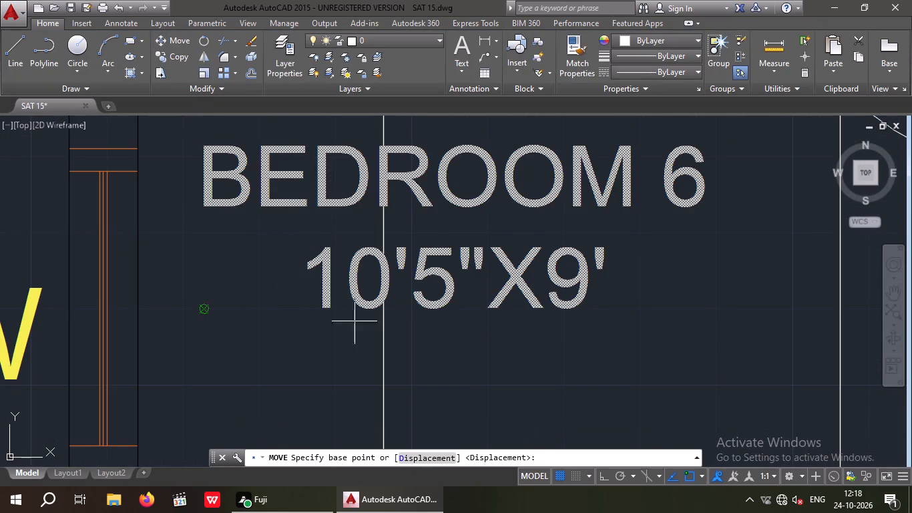
click(320, 319)
scroll(320, 307, down, 3)
scroll(359, 337, up, 2)
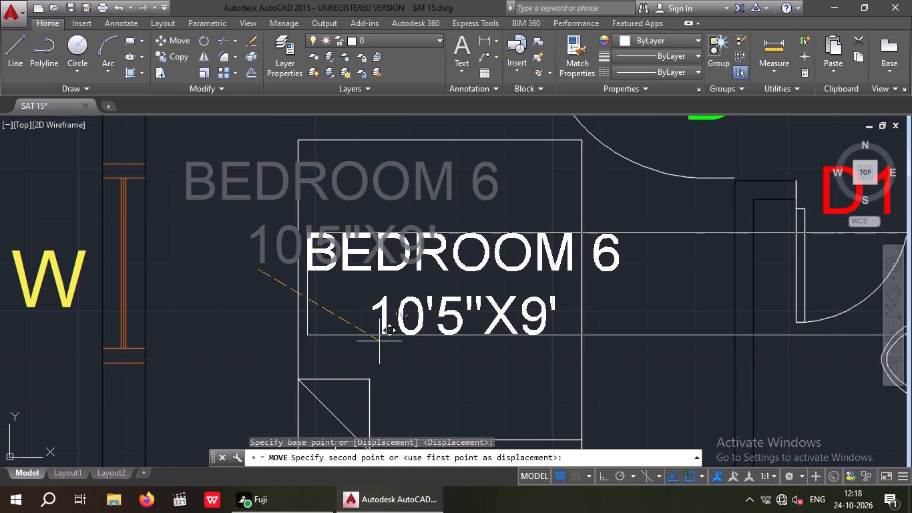
click(381, 341)
Recheck Bedroom 6's inside width along its south wall with a temporary linear dimension.
scroll(383, 327, down, 3)
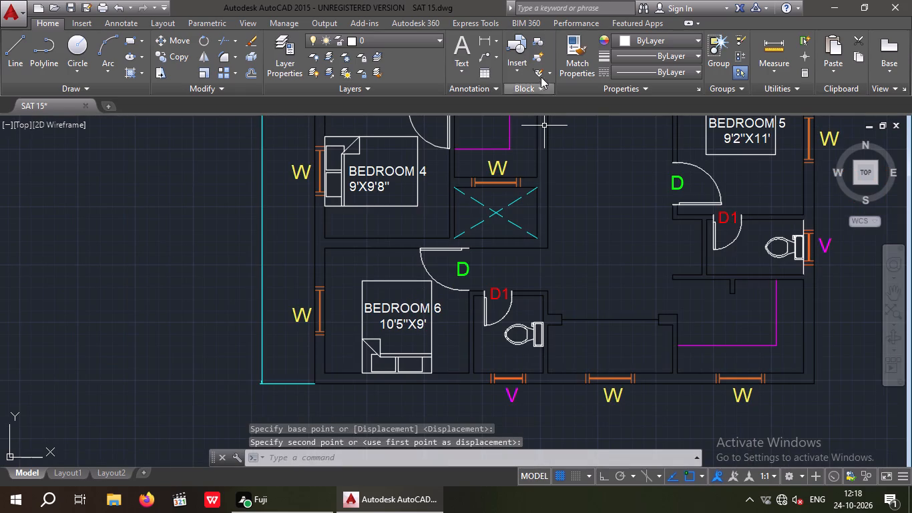
click(481, 42)
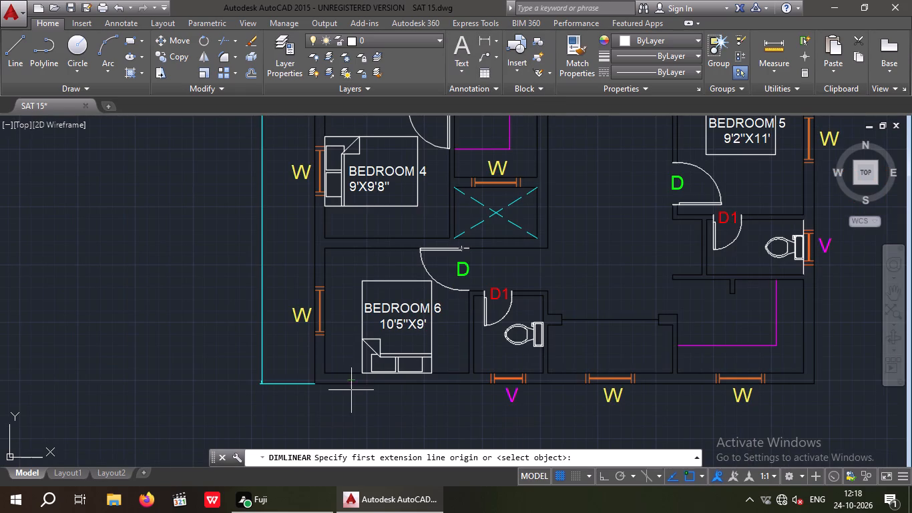
scroll(361, 387, up, 2)
click(264, 354)
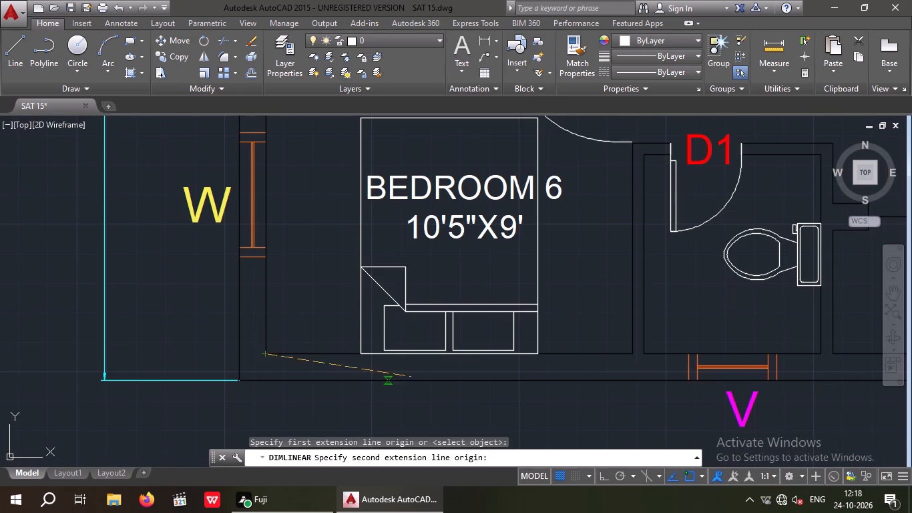
click(635, 355)
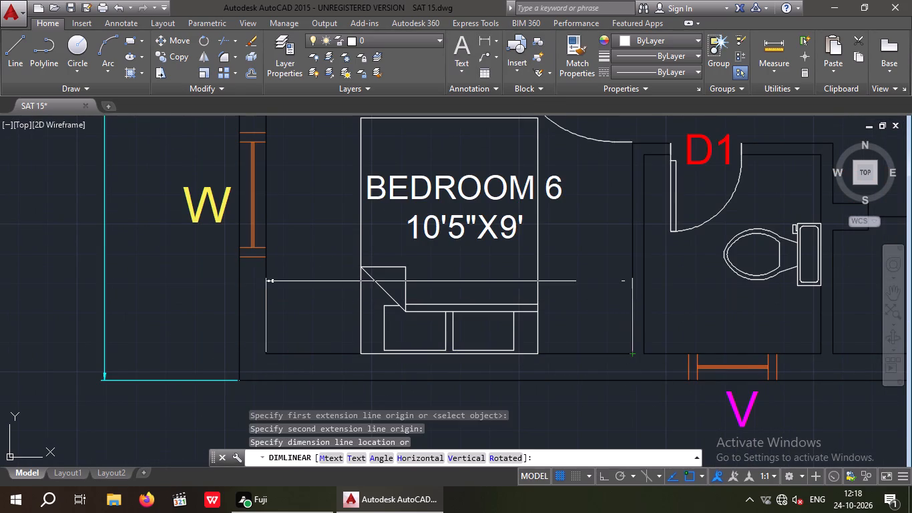
scroll(594, 290, down, 1)
key(space)
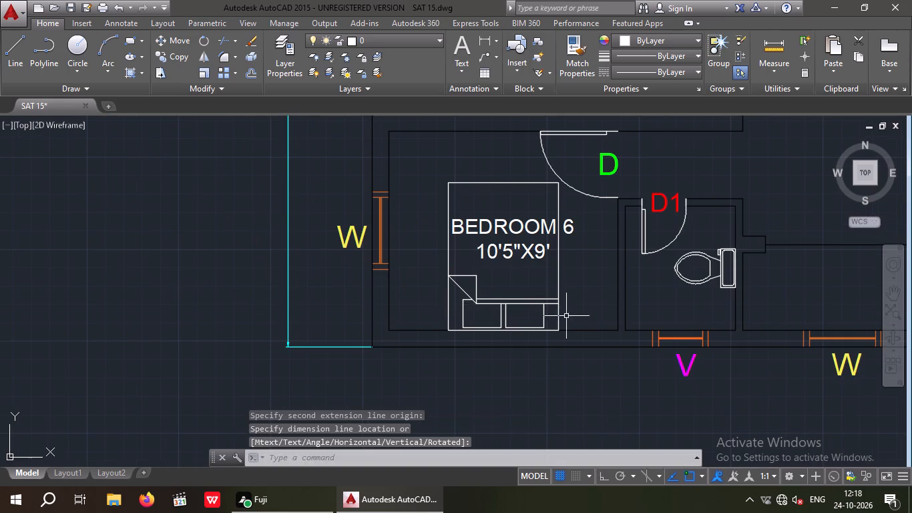
Recheck Bedroom 6's inside length along its west wall with a temporary linear dimension.
key(space)
click(387, 134)
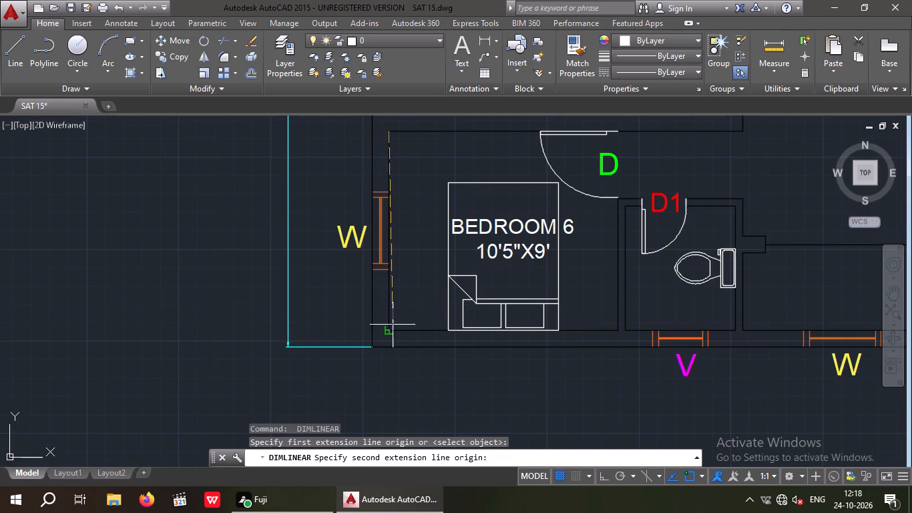
click(389, 329)
scroll(433, 237, up, 2)
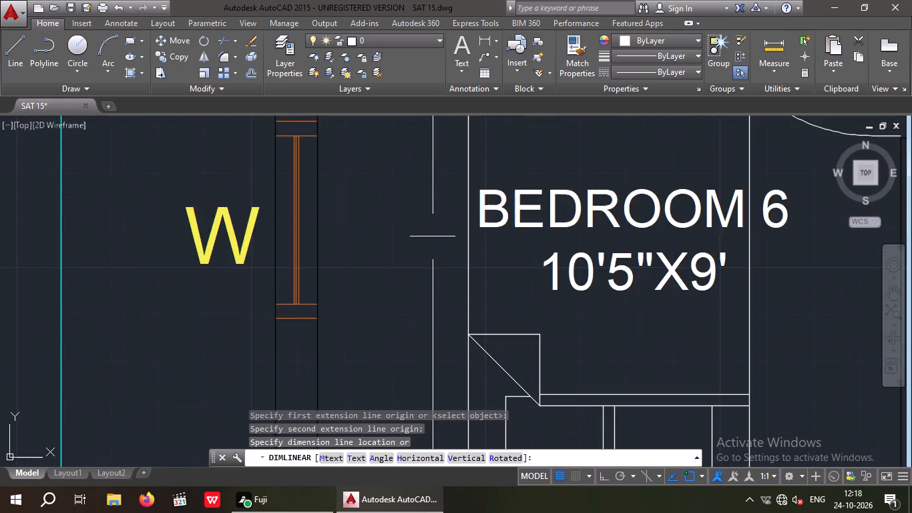
scroll(429, 244, down, 4)
key(Escape)
key(Escape)
Save the drawing.
scroll(423, 265, down, 2)
middle_drag(418, 262, 324, 297)
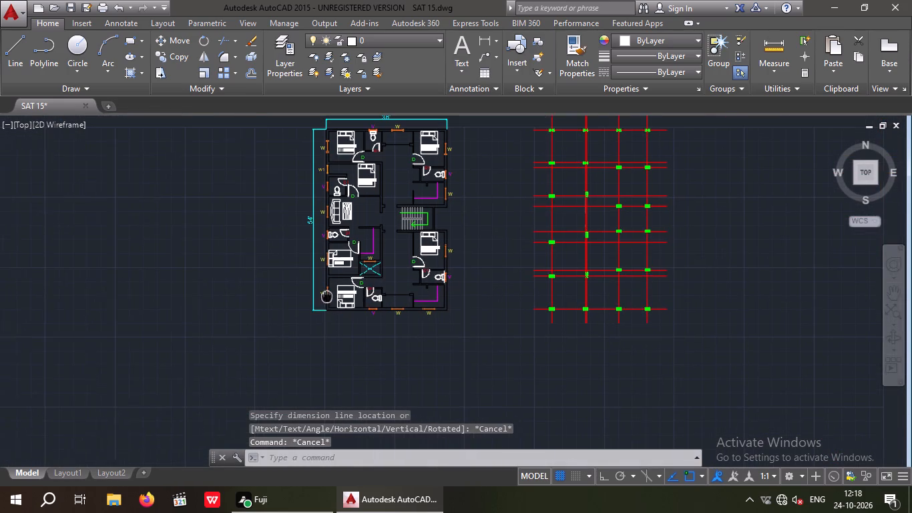
middle_drag(324, 297, 323, 297)
key(ctrl+s)
key(ctrl+s)
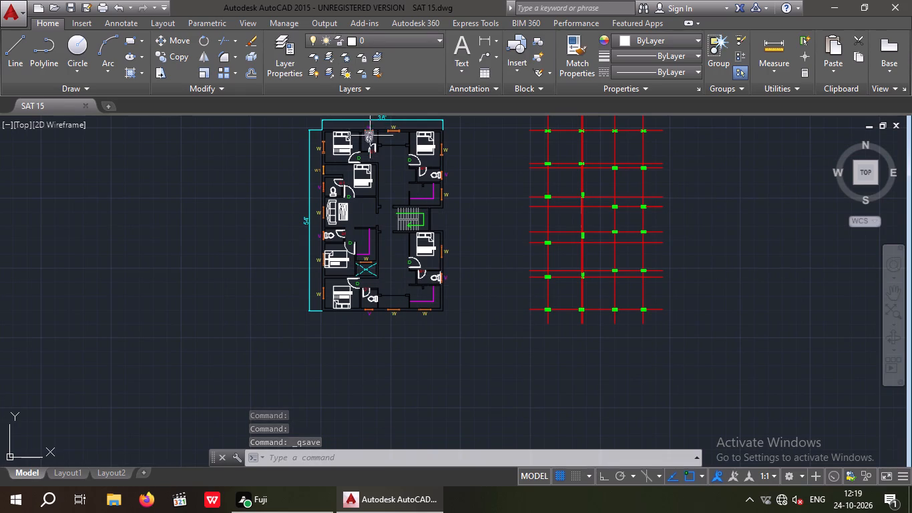
Measure the inside width of the toilet beside Bedroom 1 along its north wall with a temporary linear dimension.
scroll(370, 136, up, 4)
middle_drag(368, 176, 367, 221)
scroll(305, 197, up, 1)
middle_drag(305, 210, 307, 263)
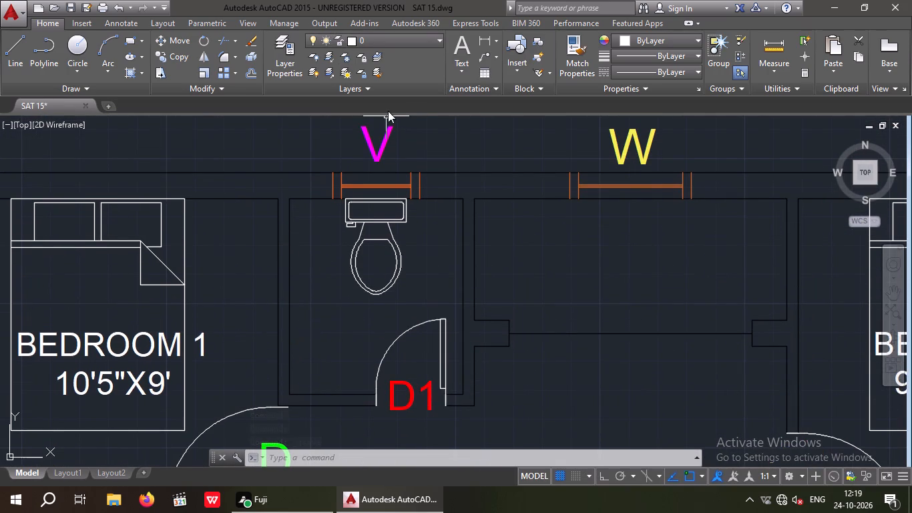
click(484, 42)
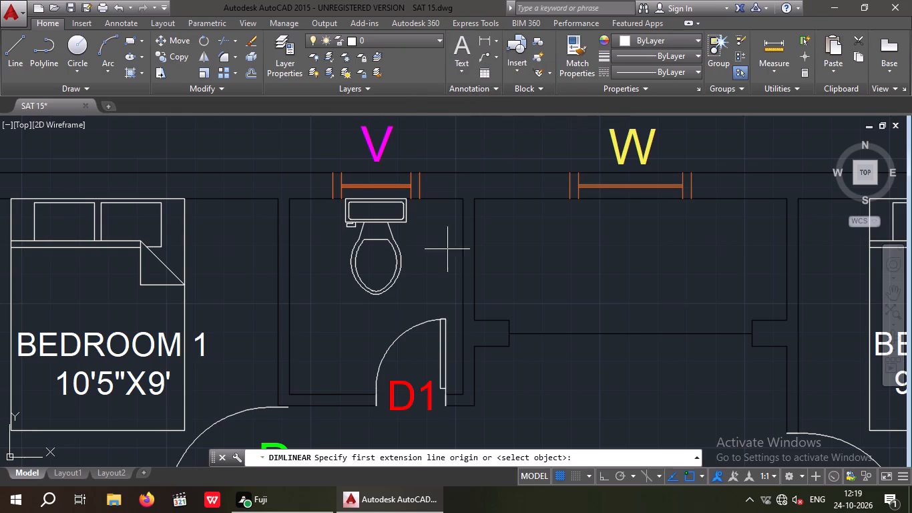
click(292, 202)
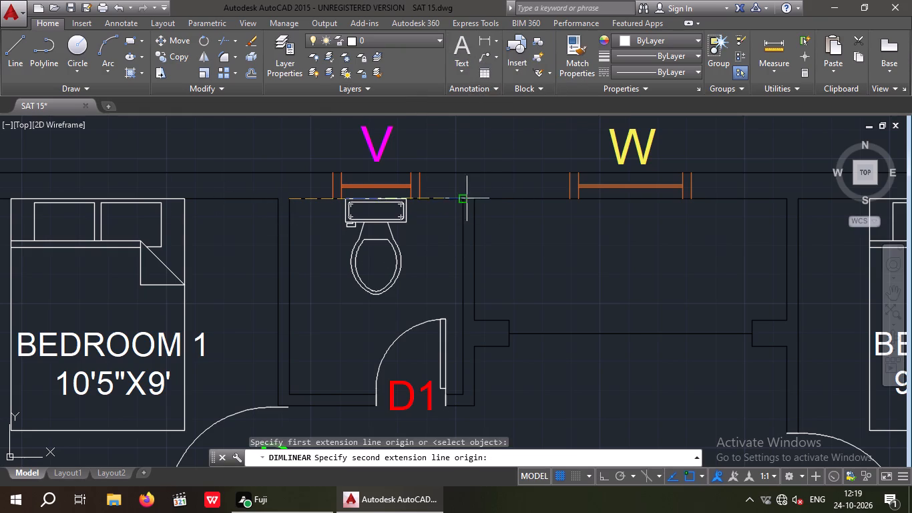
click(458, 198)
scroll(427, 277, up, 2)
scroll(421, 263, down, 2)
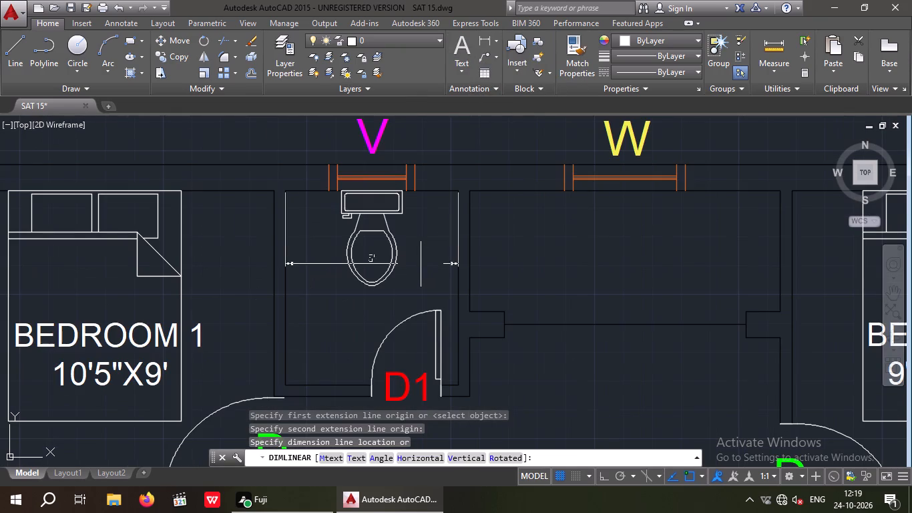
key(space)
Measure the same toilet's inside length along its west wall with a temporary linear dimension.
key(space)
drag(285, 191, 286, 197)
click(284, 386)
scroll(300, 313, up, 2)
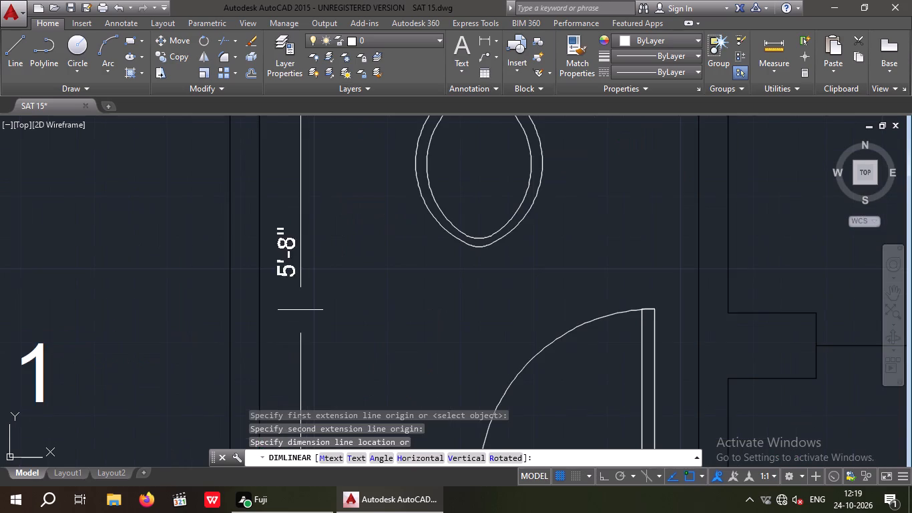
scroll(300, 310, down, 3)
key(Escape)
key(Escape)
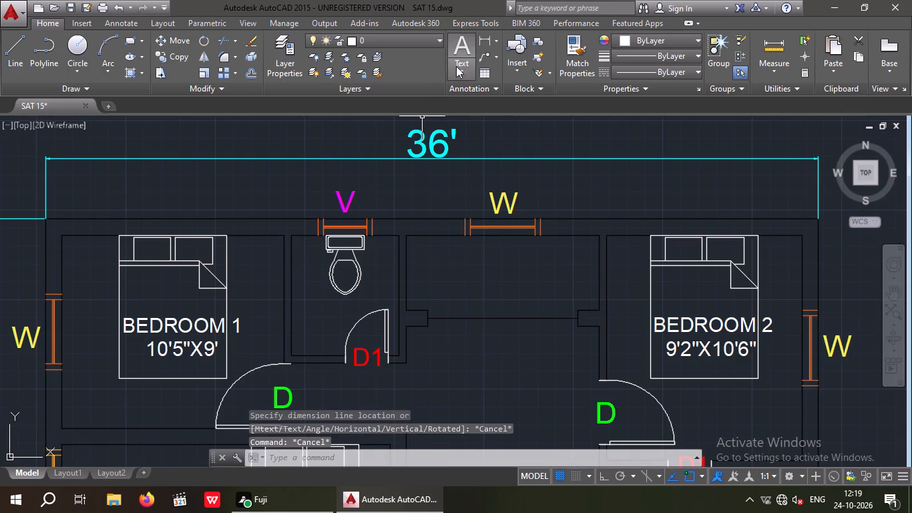
Start a multiline text label in the toilet beside Bedroom 1, with 7" text height and T/W as its first line.
click(461, 53)
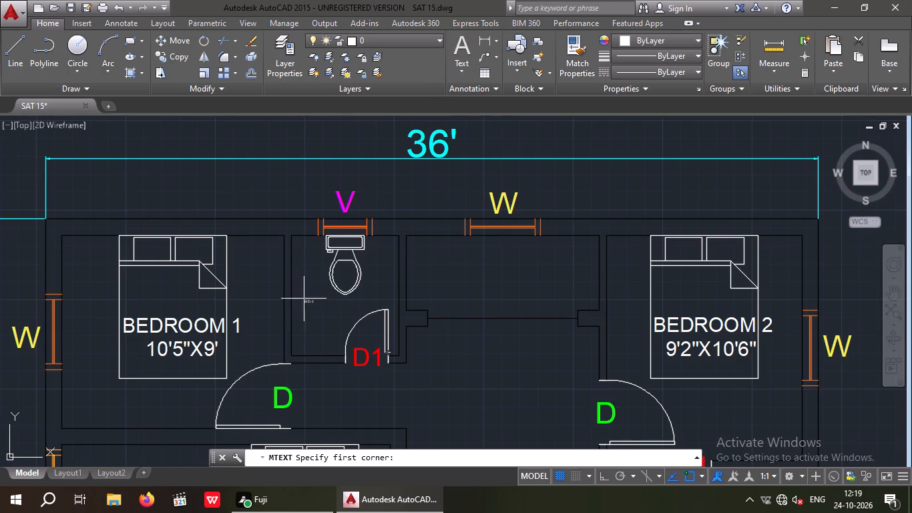
drag(303, 299, 303, 305)
click(617, 329)
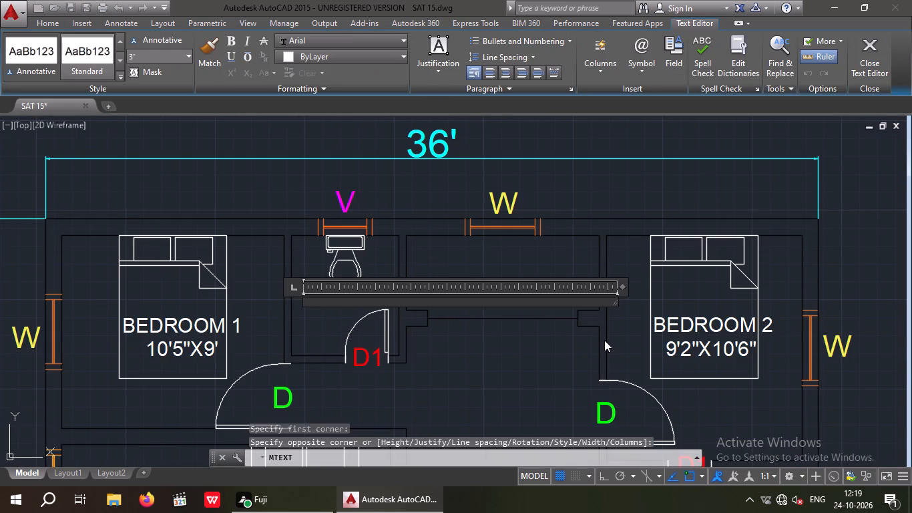
click(154, 60)
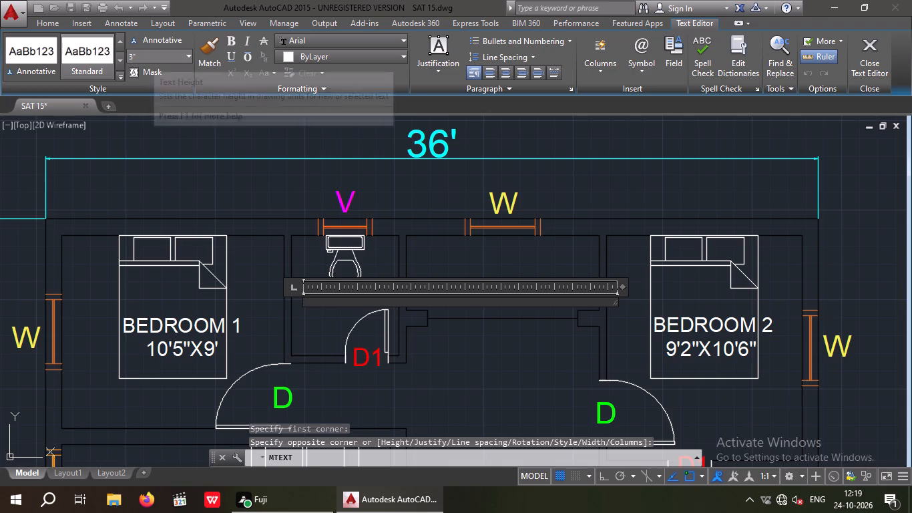
key(7)
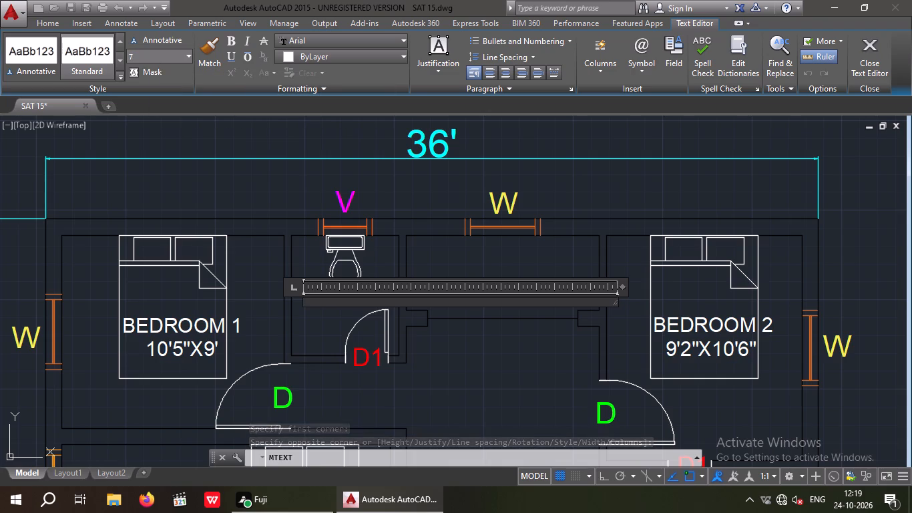
key(shift+quotedbl)
key(Return)
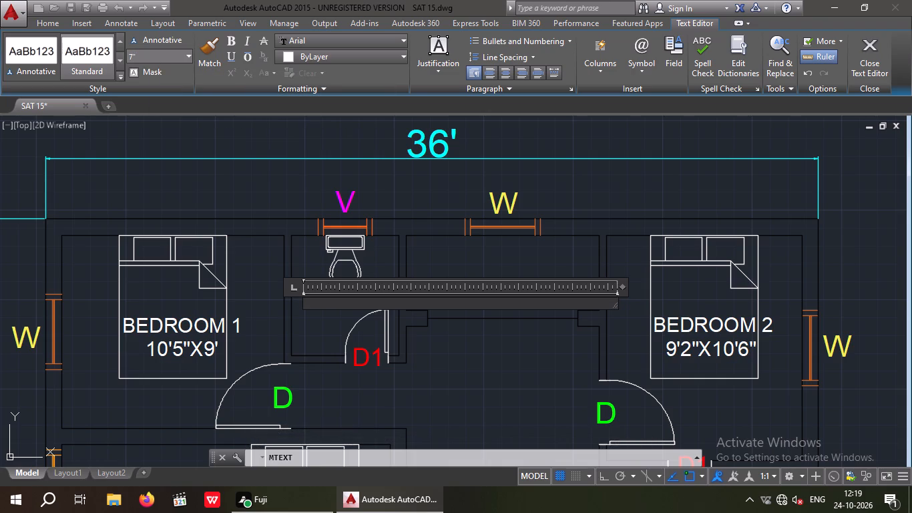
key(t)
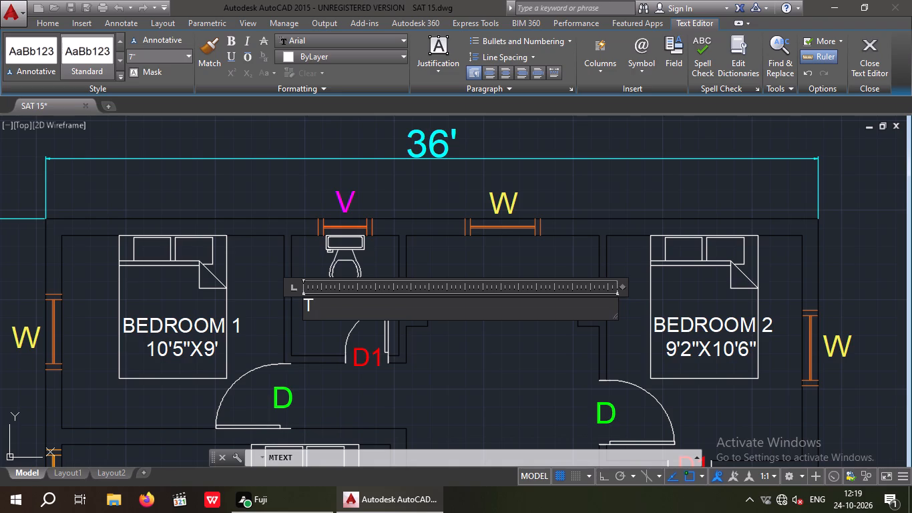
key(slash)
key(w)
key(Return)
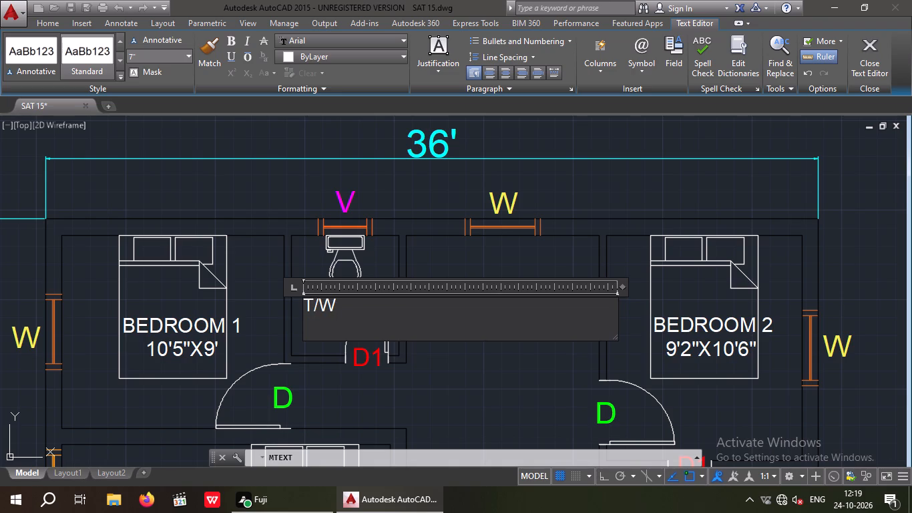
Enter 5'X5'8" as the toilet label's second line.
key(5)
key(apostrophe)
key(5)
key(apostrophe)
key(8)
key(shift+quotedbl)
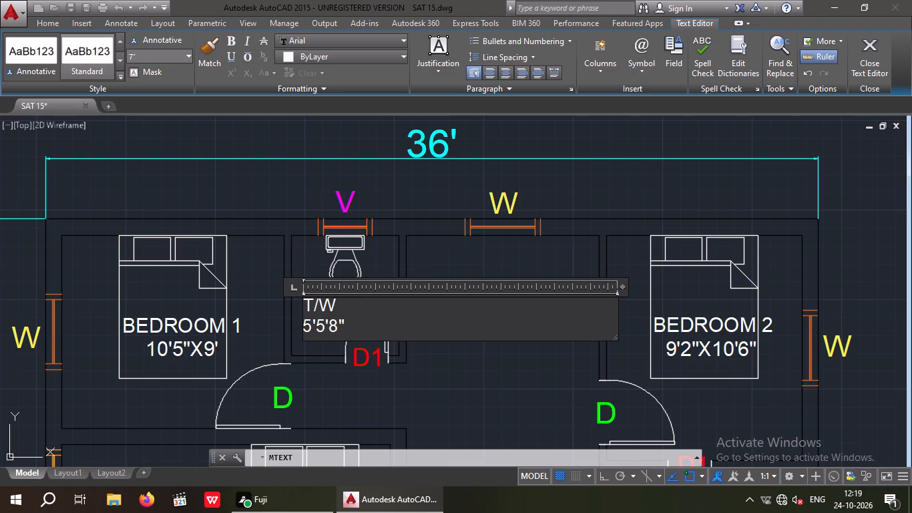
key(Left)
key(Left)
key(Left)
key(Left)
key(x)
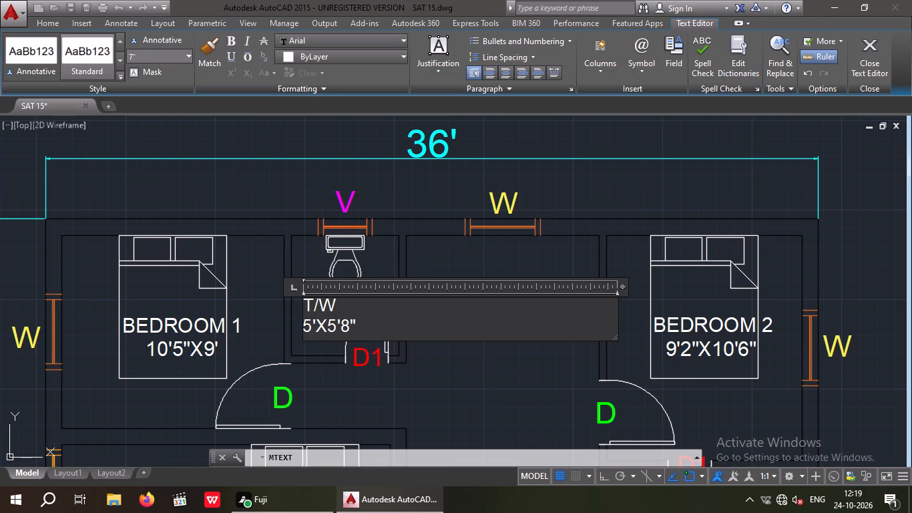
Indent the toilet label's first line by one space.
key(Up)
key(Left)
key(Left)
key(Left)
key(space)
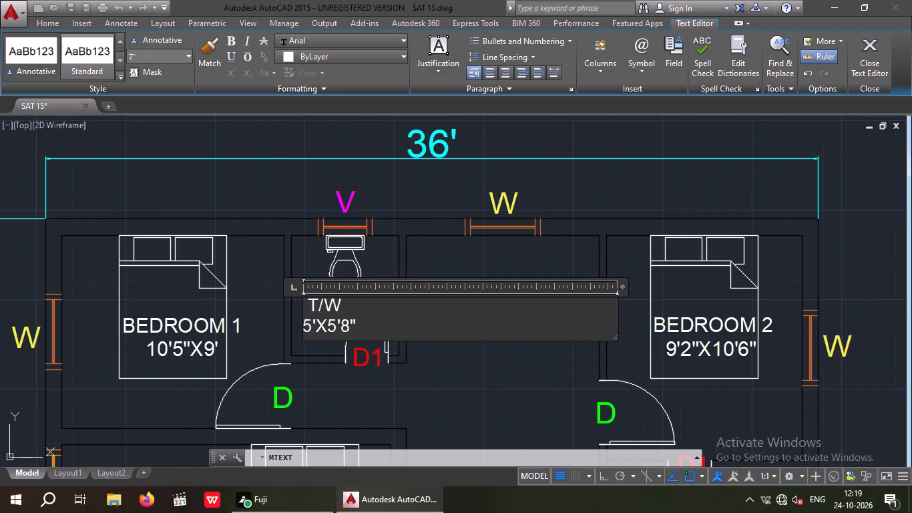
key(space)
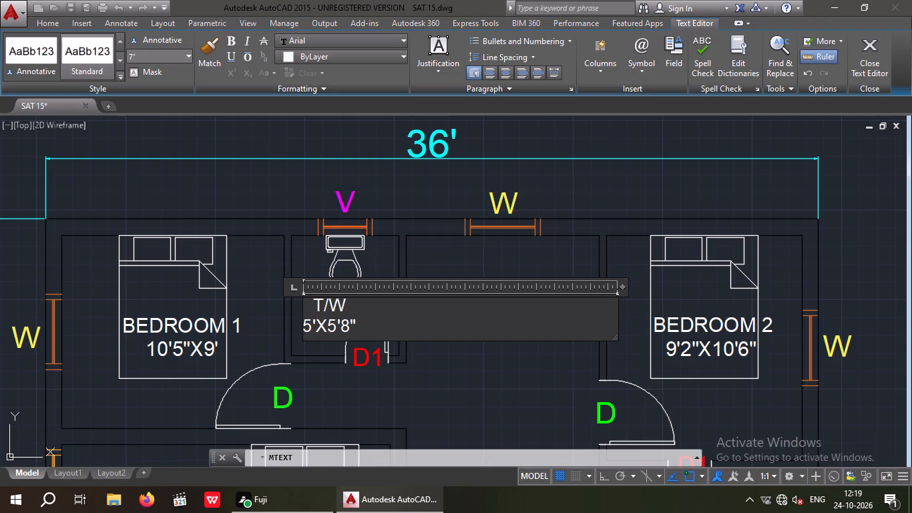
key(BackSpace)
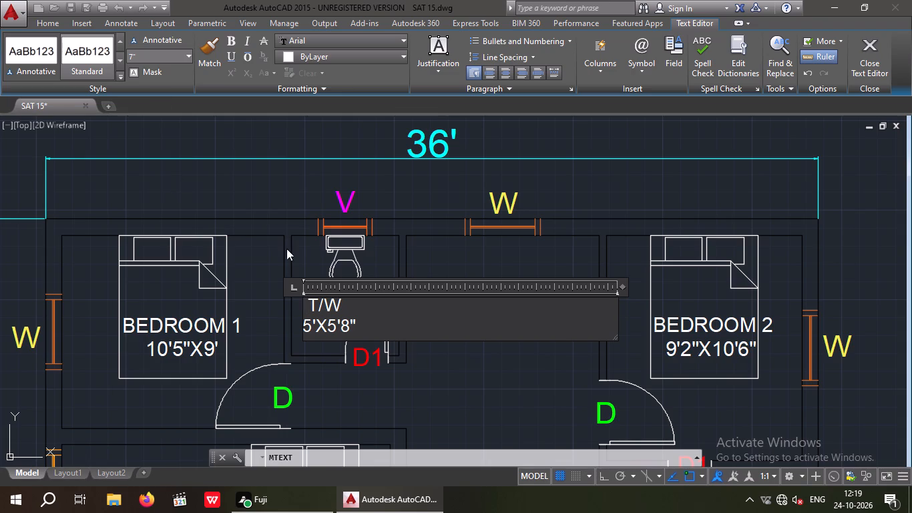
Replace T/W in the label's first line with TOILET1.
click(343, 301)
key(BackSpace)
key(b)
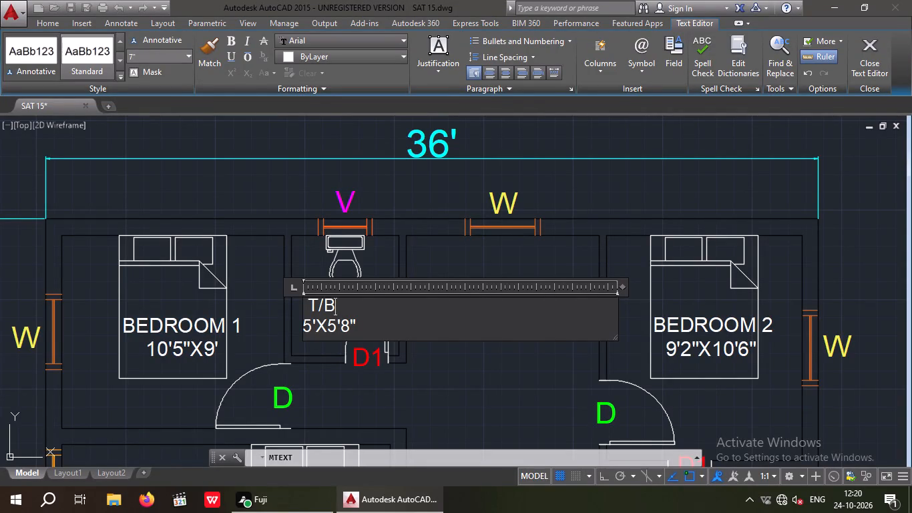
key(BackSpace)
key(BackSpace)
key(o)
text(IL)
text(ET)
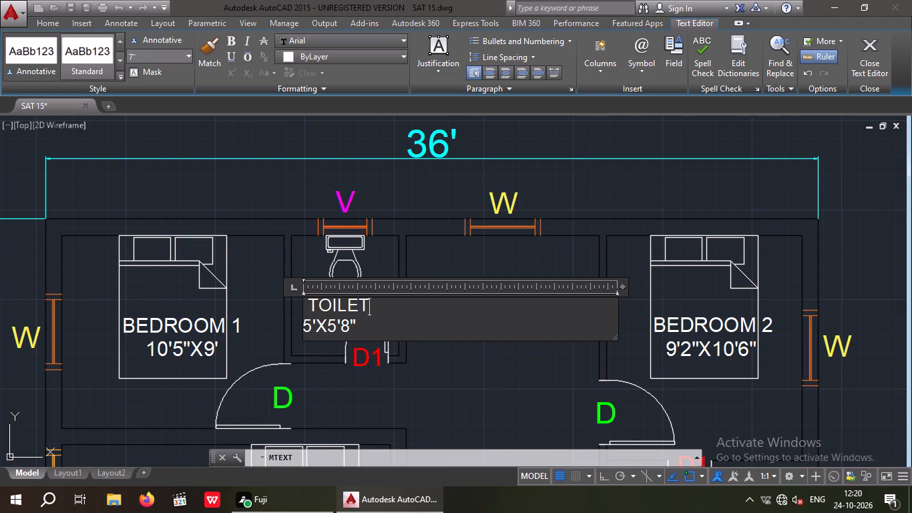
key(1)
Remove the indent before TOILET1, indent the 5'X5'8" line by two spaces, and finish the label.
key(Left)
key(Left)
key(Left)
key(Left)
key(Left)
key(Left)
key(Left)
key(BackSpace)
key(Down)
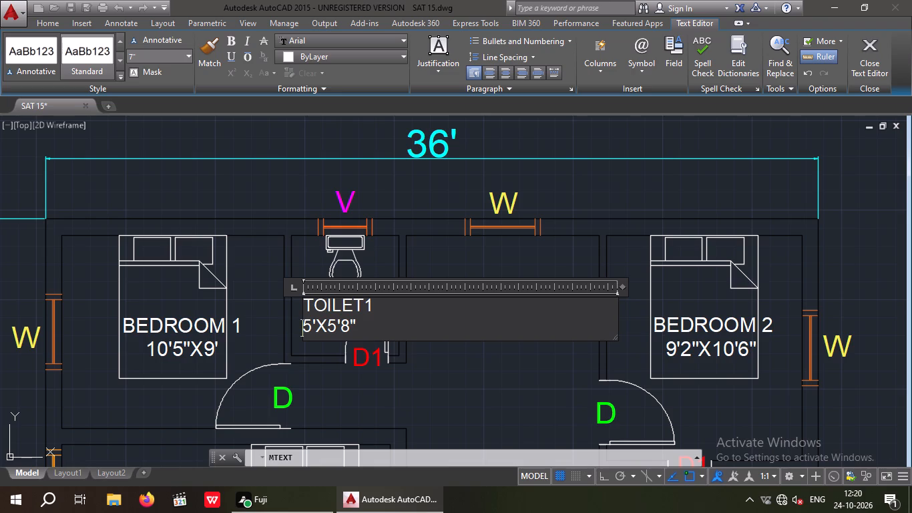
key(space)
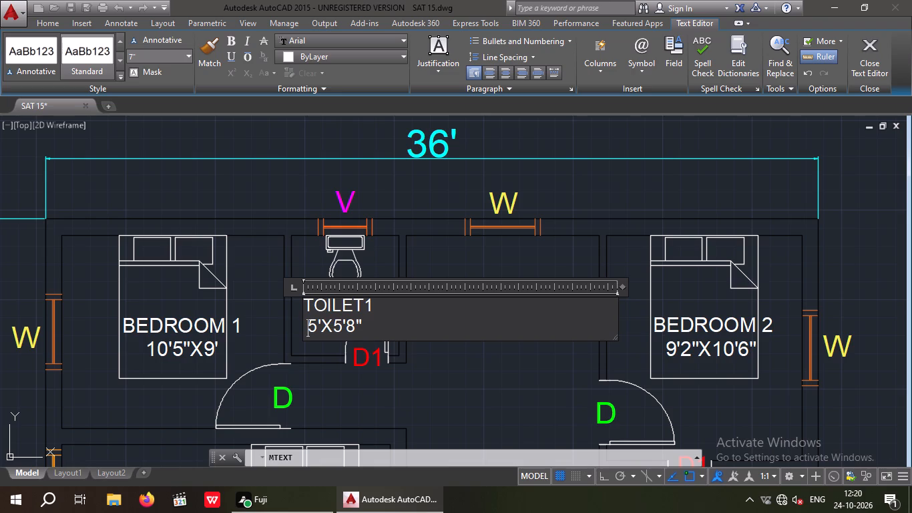
key(space)
click(379, 260)
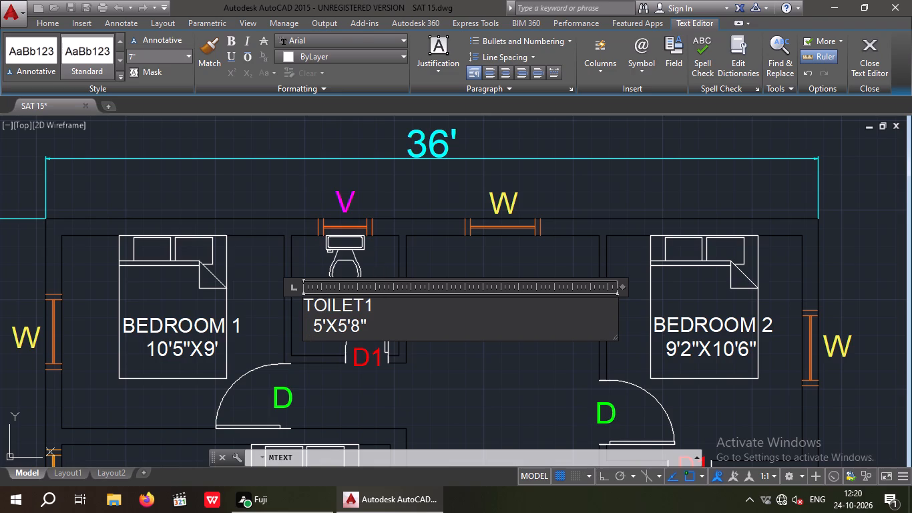
Move the TOILET1 label slightly downward and clear of the toilet fixture.
scroll(327, 320, up, 2)
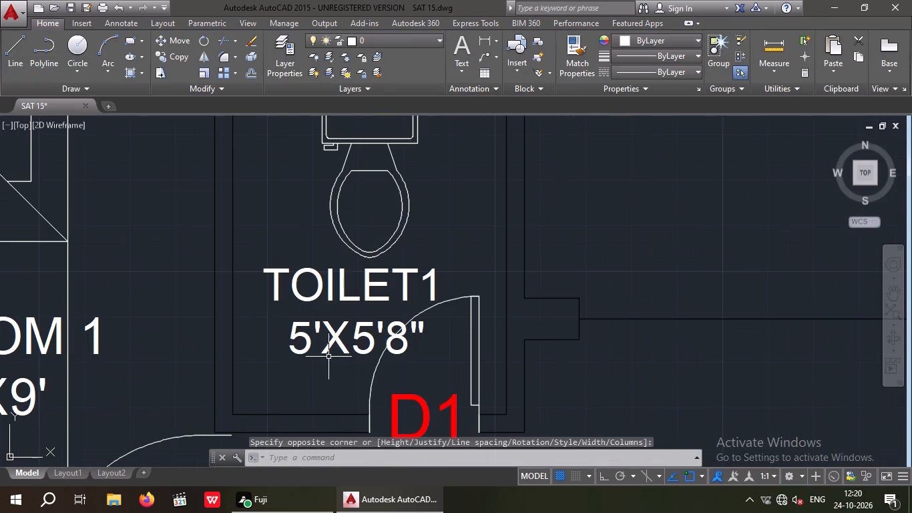
drag(328, 359, 313, 355)
click(286, 324)
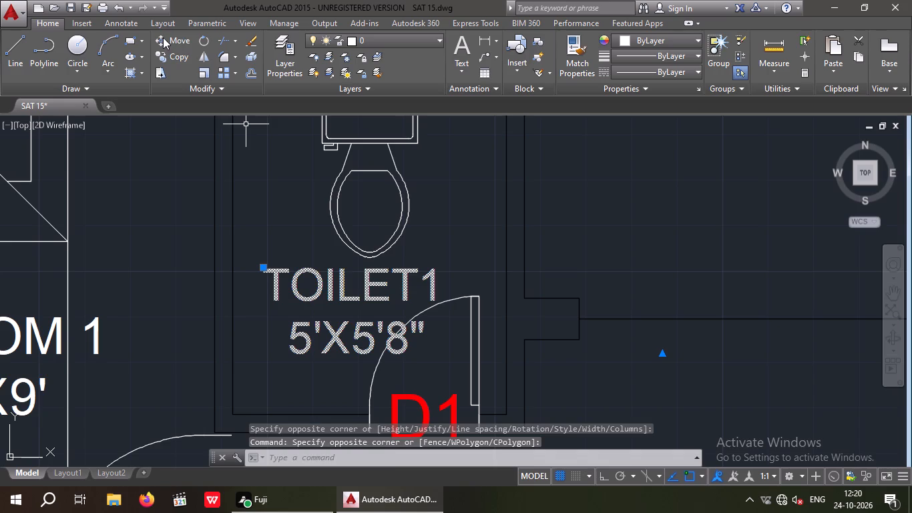
click(163, 37)
click(296, 352)
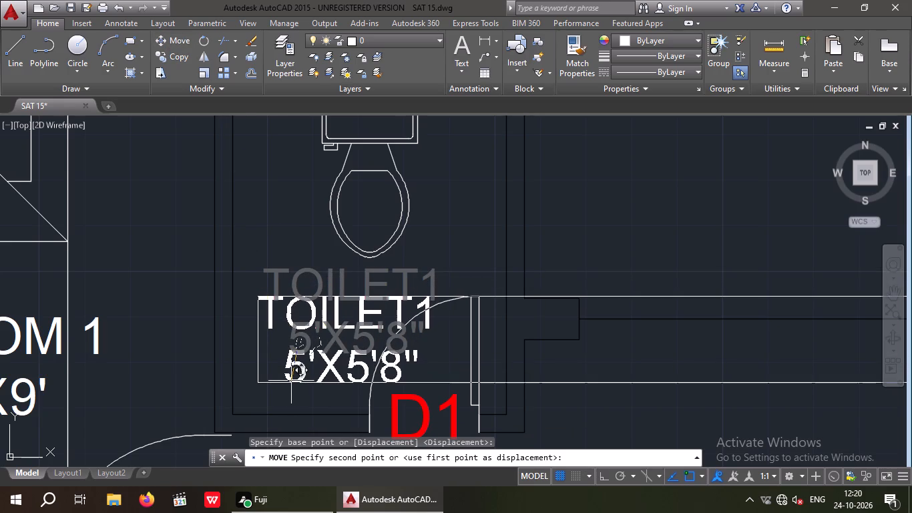
click(292, 380)
Measure the inside horizontal width of the toilet below Bedroom 2 with a linear dimension, without placing it.
scroll(304, 356, down, 3)
middle_drag(421, 354, 272, 311)
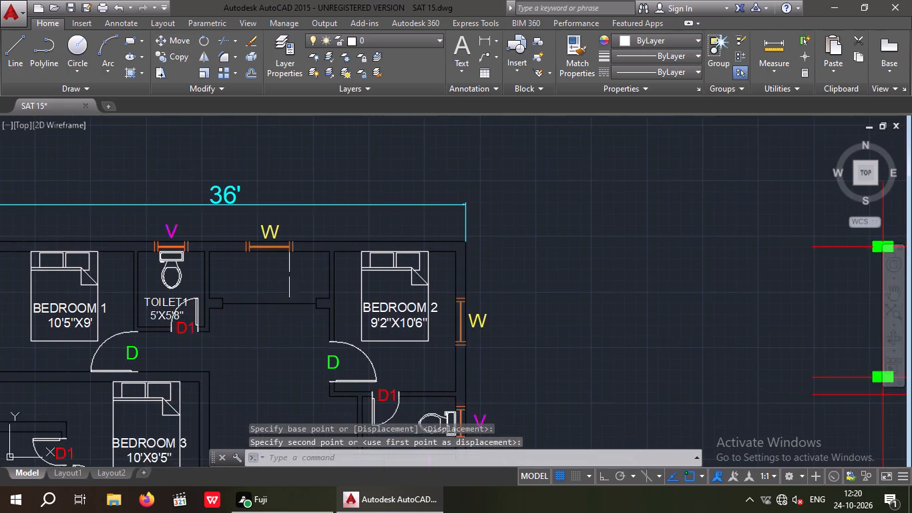
scroll(302, 270, down, 1)
middle_drag(267, 361, 357, 331)
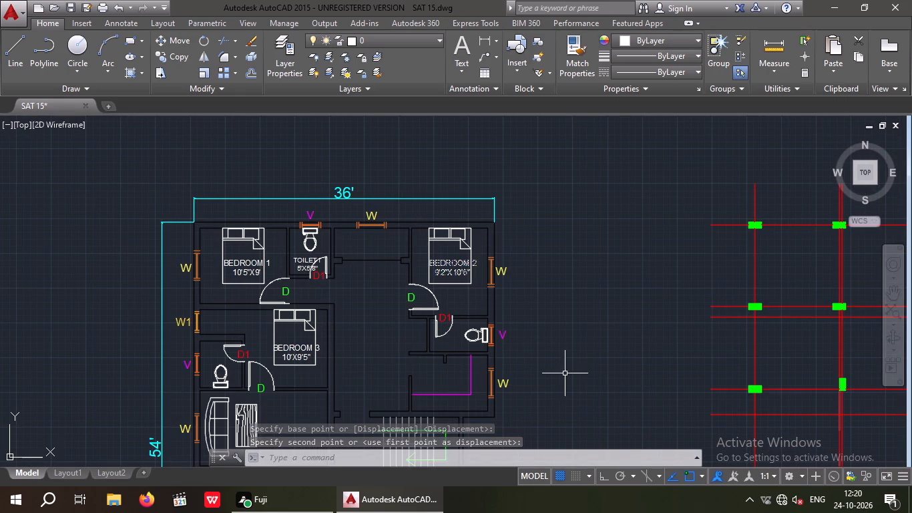
scroll(452, 319, up, 3)
middle_drag(451, 356, 442, 263)
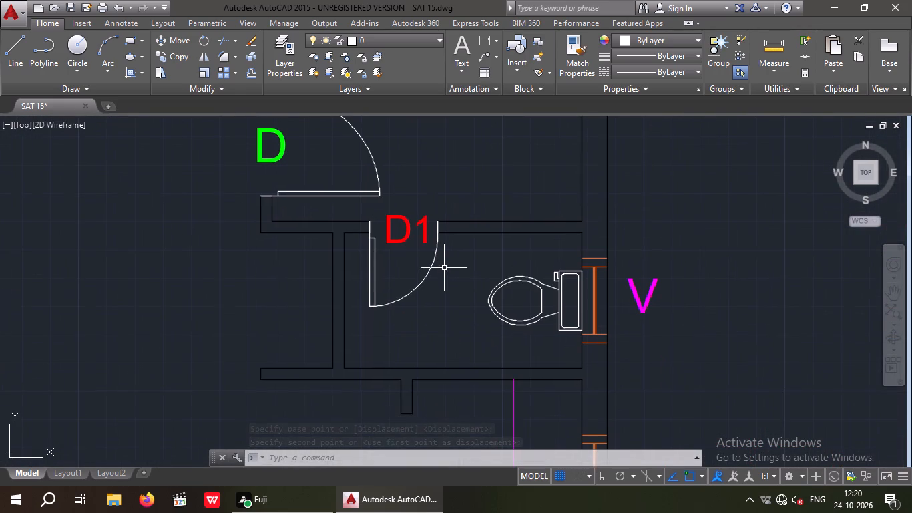
click(484, 39)
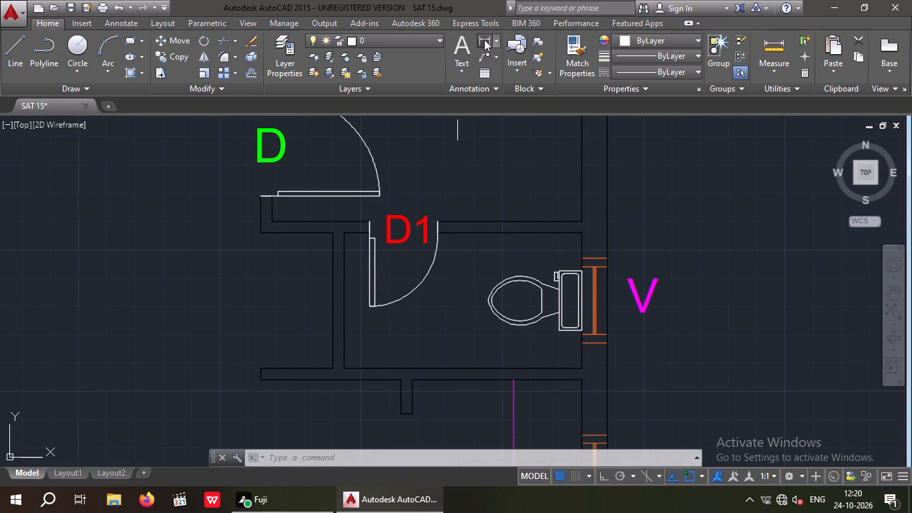
drag(345, 368, 353, 367)
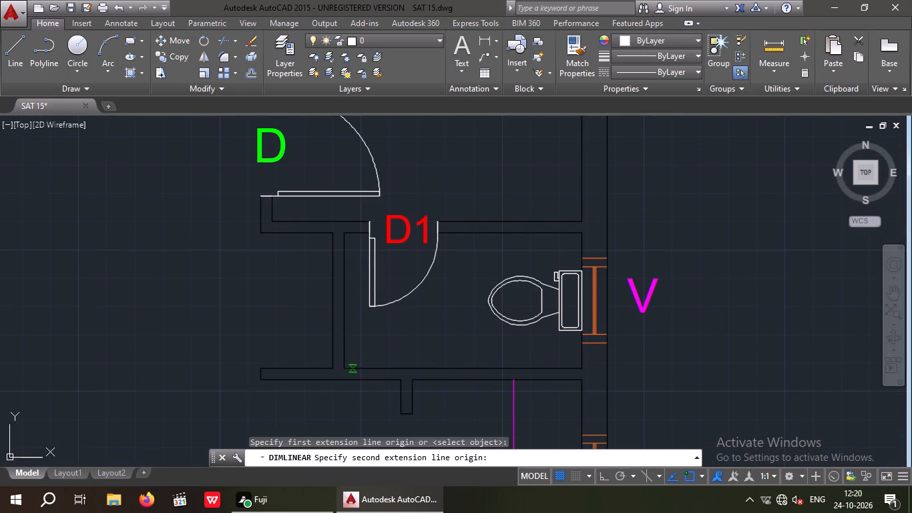
drag(353, 367, 368, 367)
click(584, 366)
scroll(562, 353, up, 1)
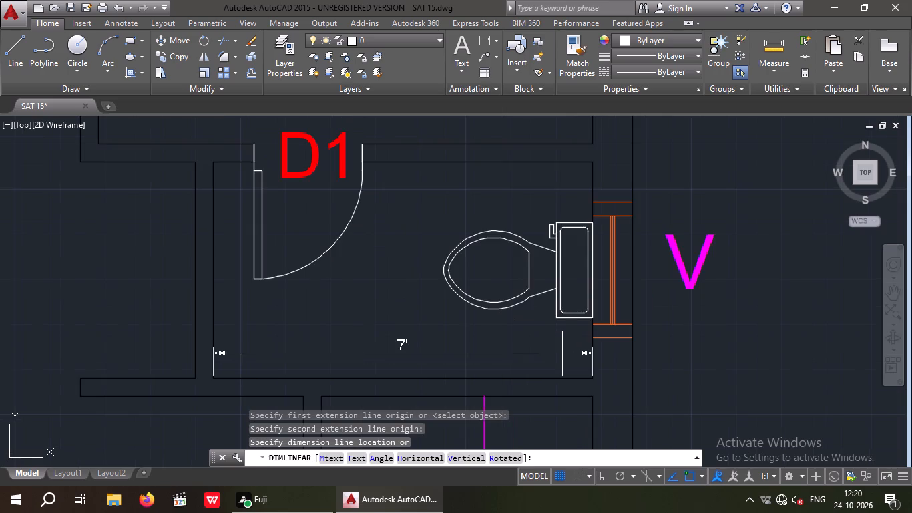
key(space)
Measure the same toilet's inside vertical depth along its window wall with a linear dimension, without placing it.
scroll(559, 353, down, 2)
key(space)
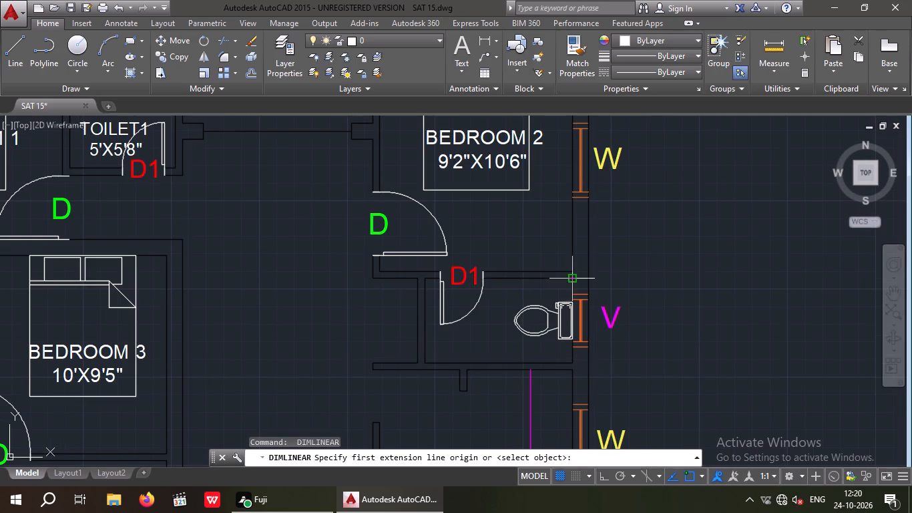
click(573, 279)
scroll(579, 367, up, 2)
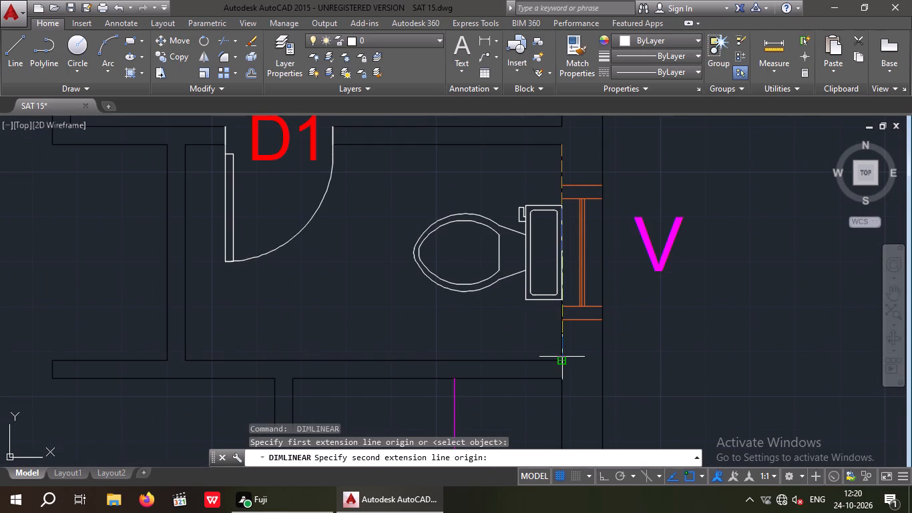
click(563, 358)
key(space)
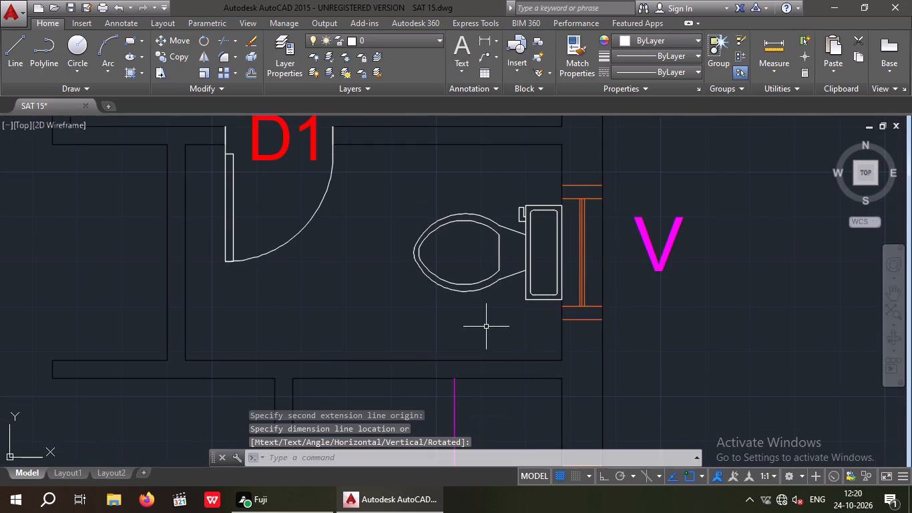
Start a multiline text label in the toilet below Bedroom 2, with 8" text height and TOILET 2 as its first line.
scroll(486, 327, down, 2)
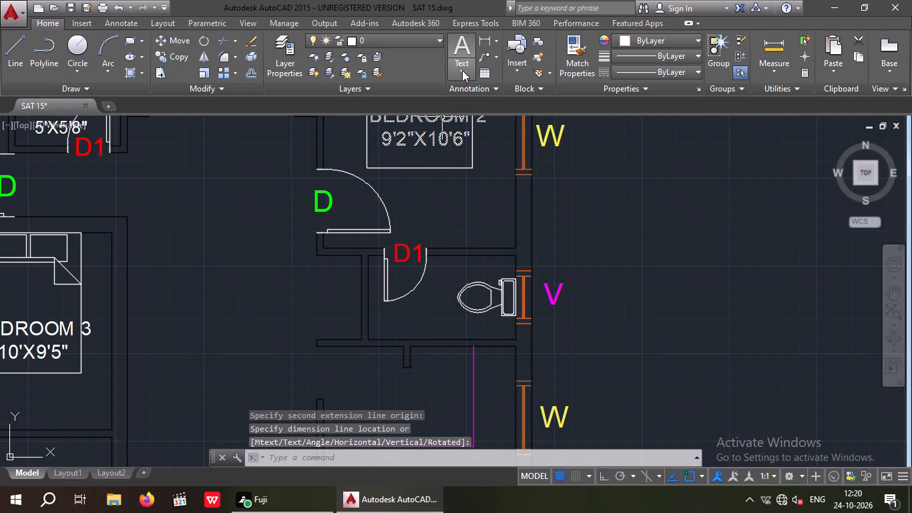
click(457, 46)
scroll(358, 335, up, 2)
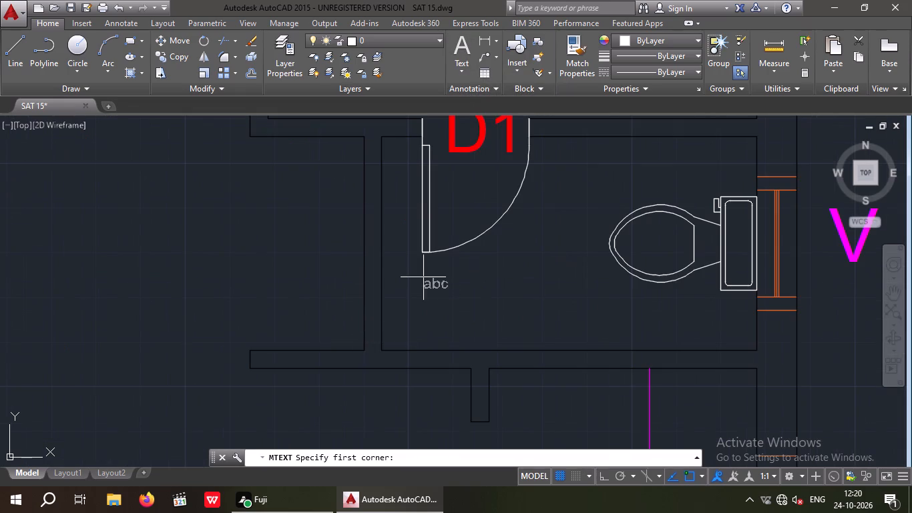
drag(421, 281, 431, 329)
middle_drag(650, 340, 399, 358)
click(754, 375)
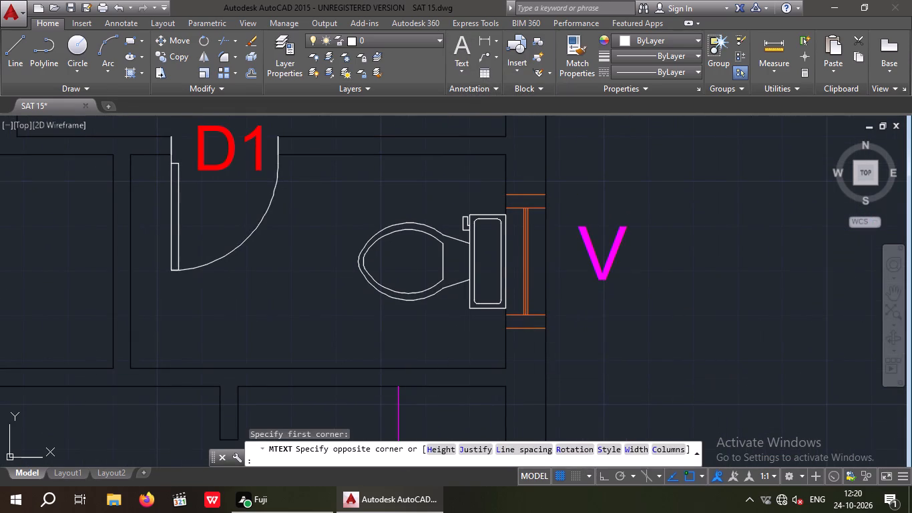
click(173, 57)
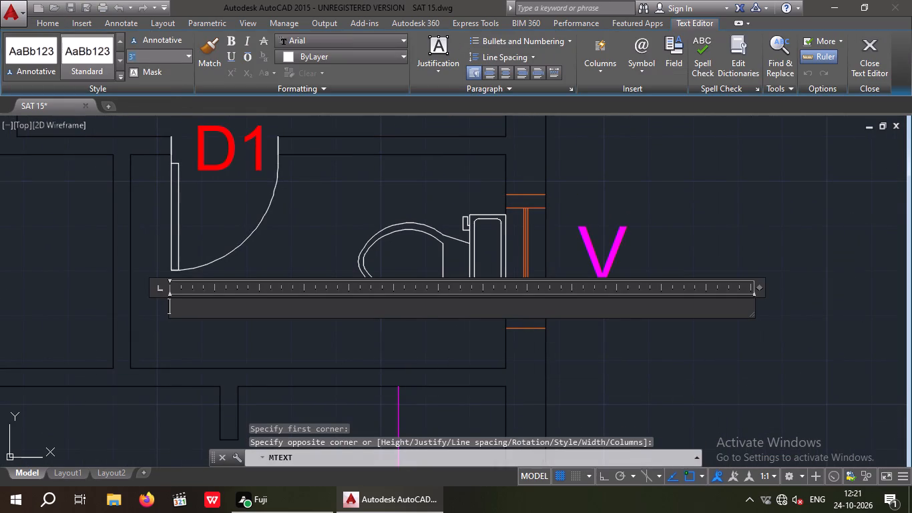
key(8)
key(shift+quotedbl)
key(Return)
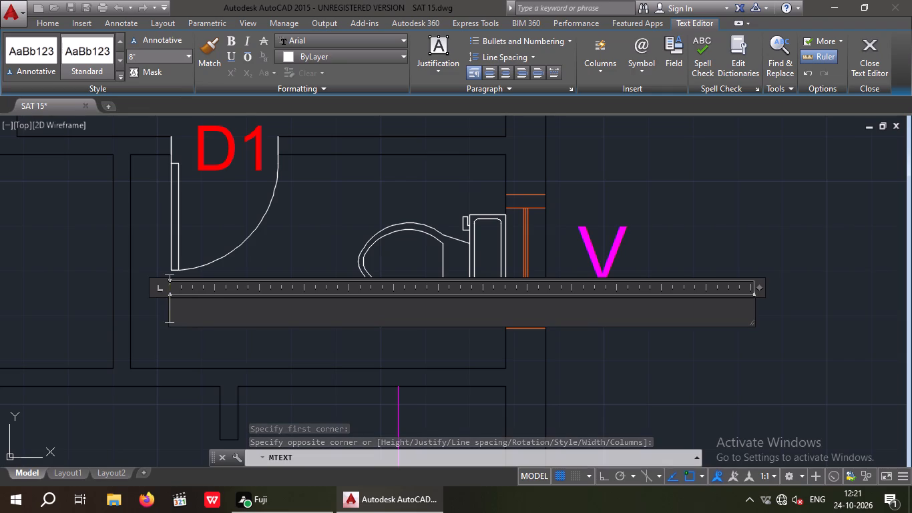
text(TOIL)
text(ET)
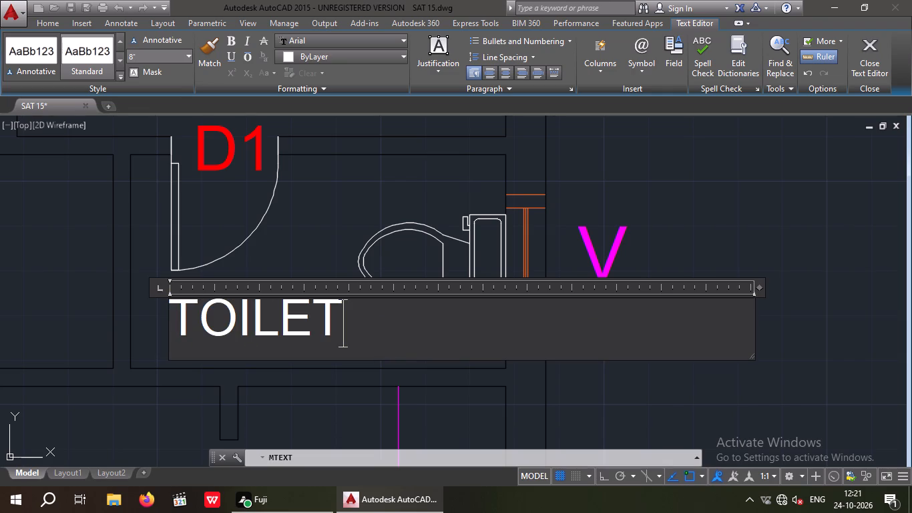
key(2)
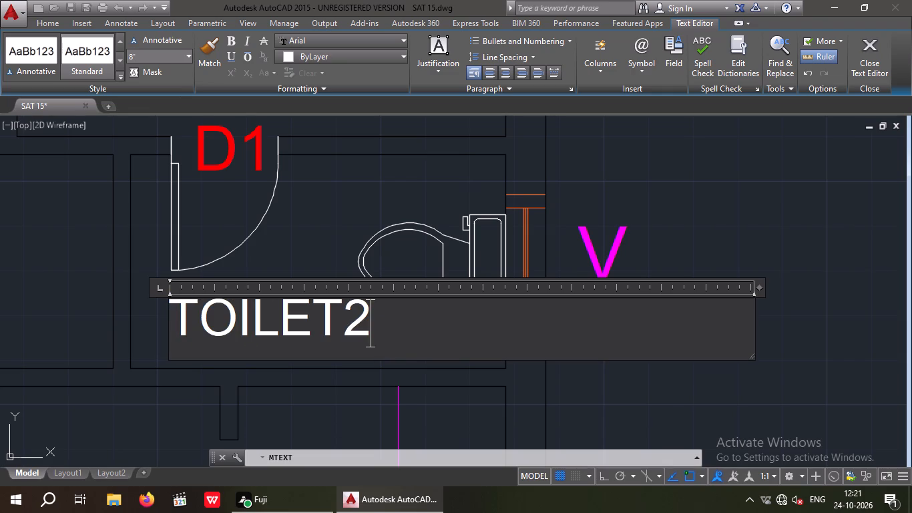
key(BackSpace)
key(space)
key(2)
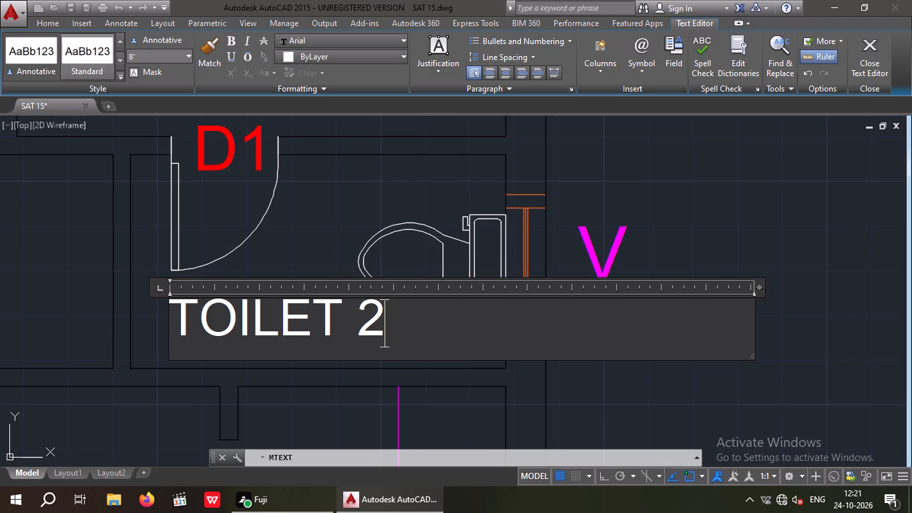
Enter 7'X4' as the TOILET 2 label's second line.
key(Return)
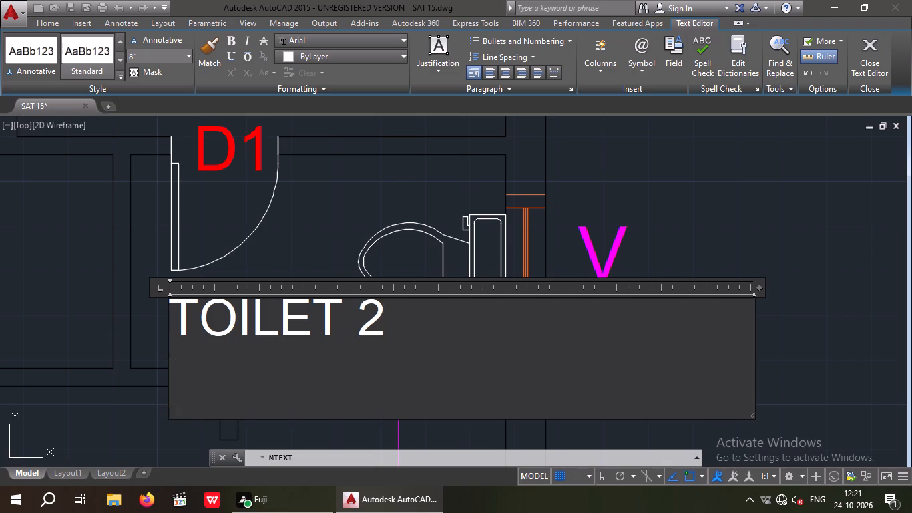
key(7)
key(apostrophe)
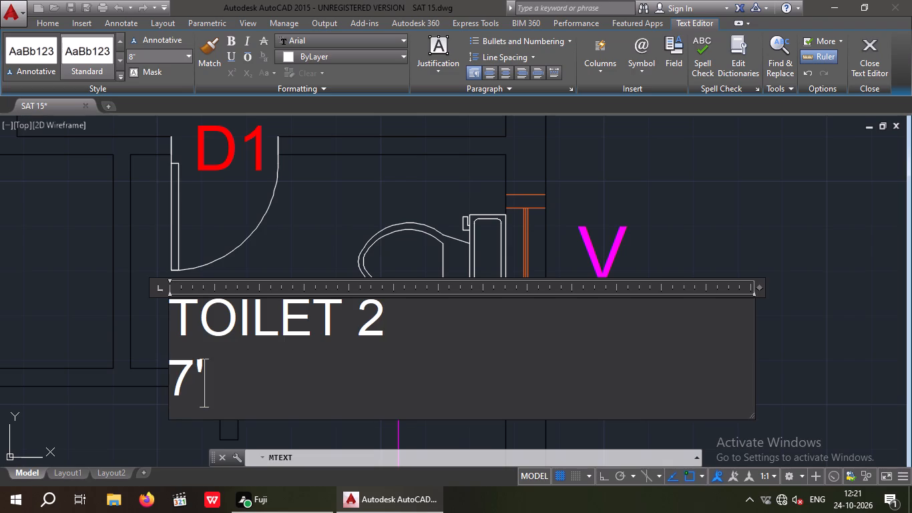
key(x)
key(4)
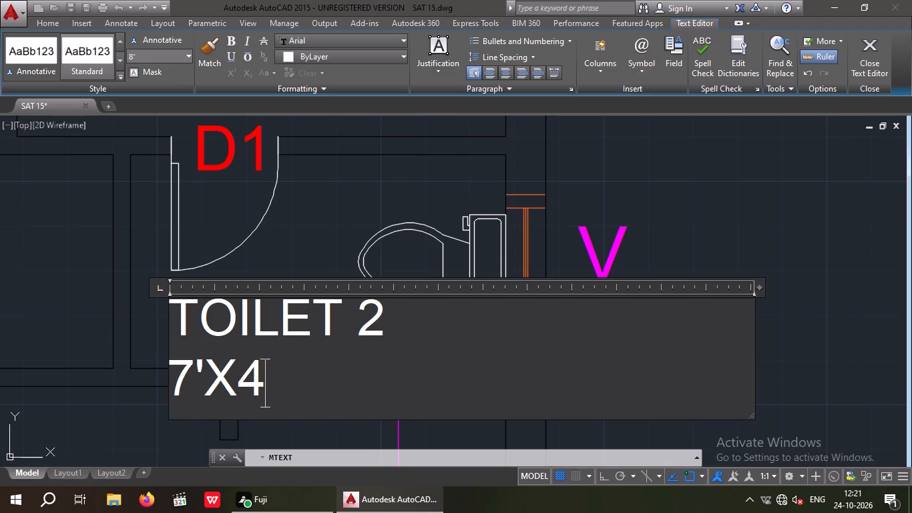
key(apostrophe)
Indent the 7'X4' line by four spaces and finish the label.
key(Left)
key(Left)
key(Left)
key(Left)
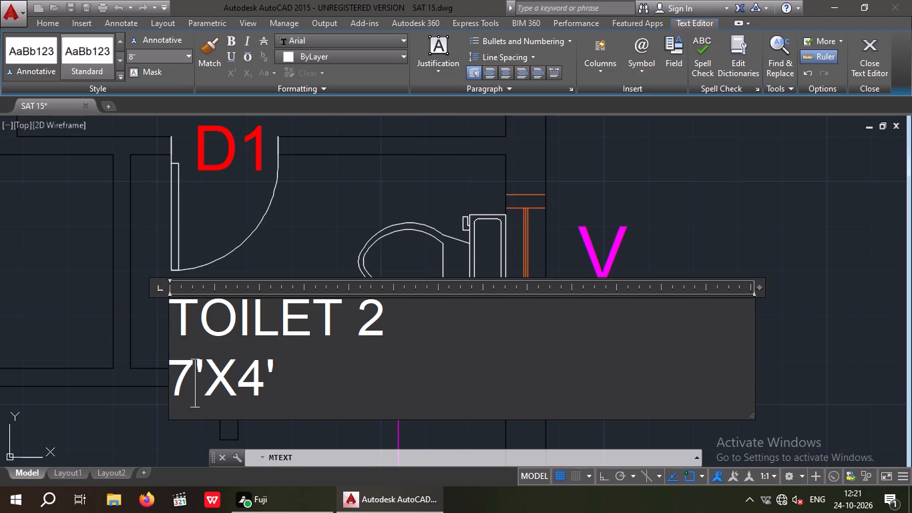
key(Left)
key(space)
key(space)
key(space)
key(space)
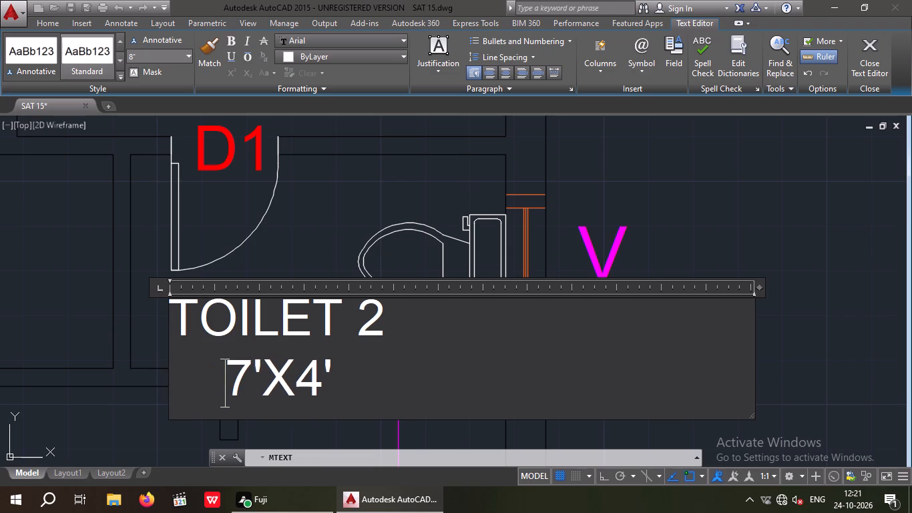
scroll(174, 57, up, 1)
click(324, 224)
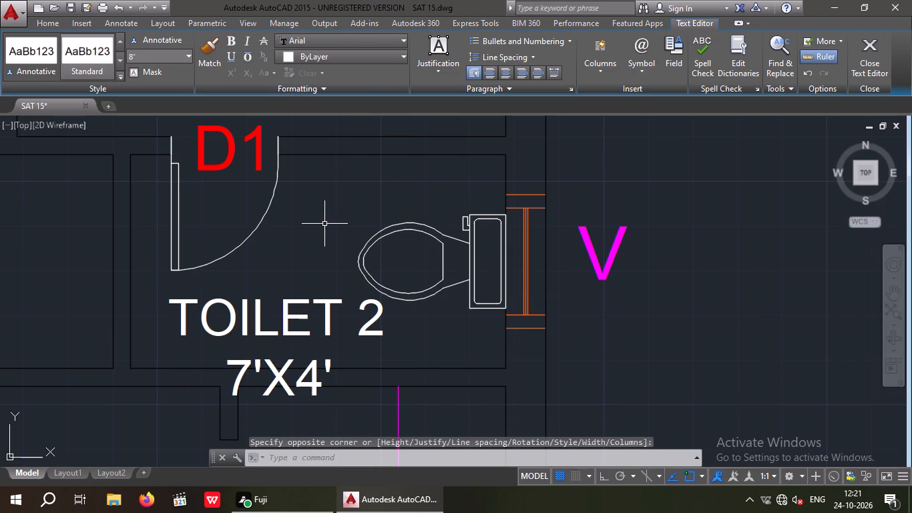
Move the TOILET 2 label up and slightly toward the window so both lines sit inside the toilet walls.
click(245, 331)
click(180, 37)
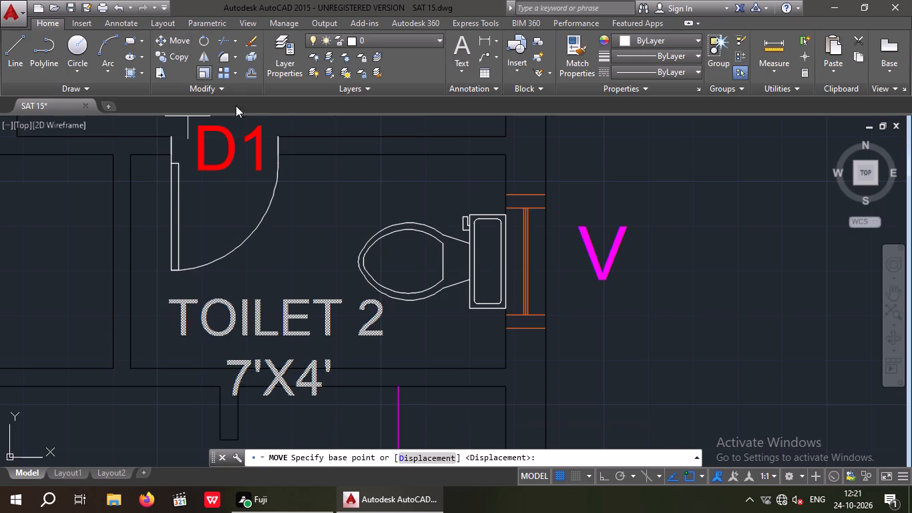
drag(234, 393, 235, 381)
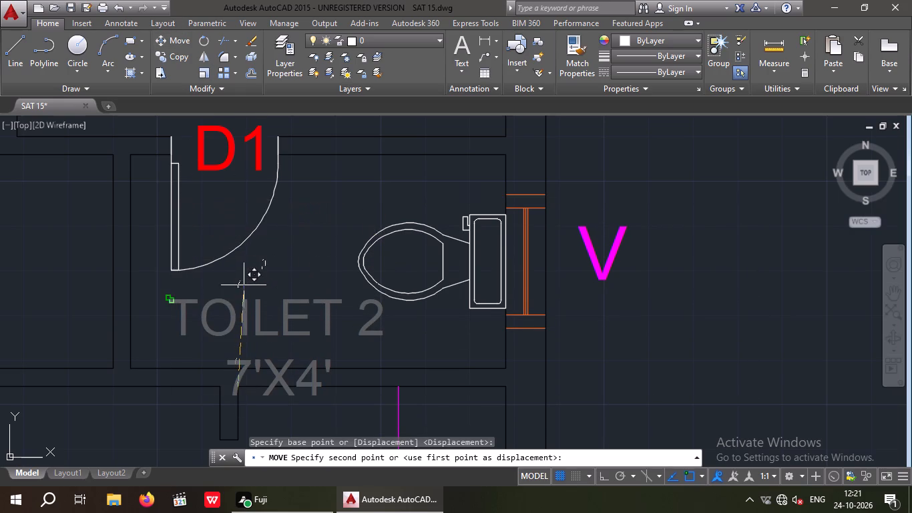
click(261, 333)
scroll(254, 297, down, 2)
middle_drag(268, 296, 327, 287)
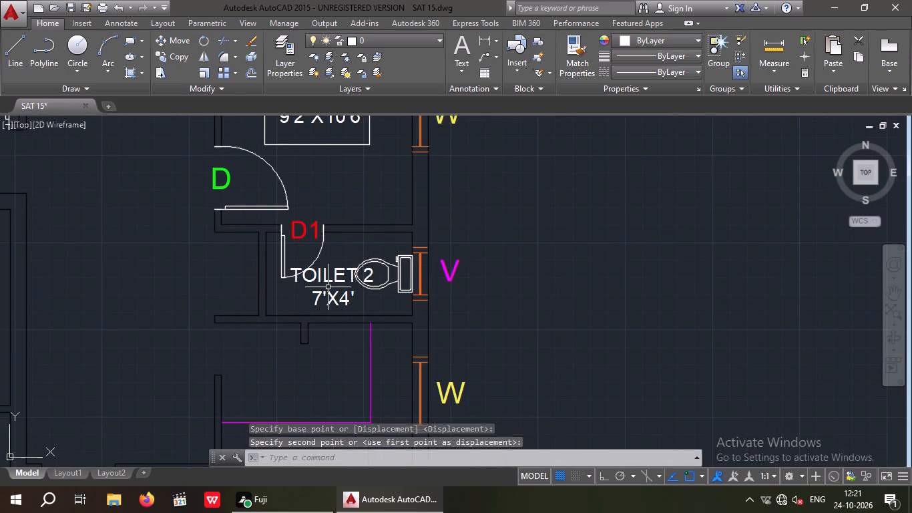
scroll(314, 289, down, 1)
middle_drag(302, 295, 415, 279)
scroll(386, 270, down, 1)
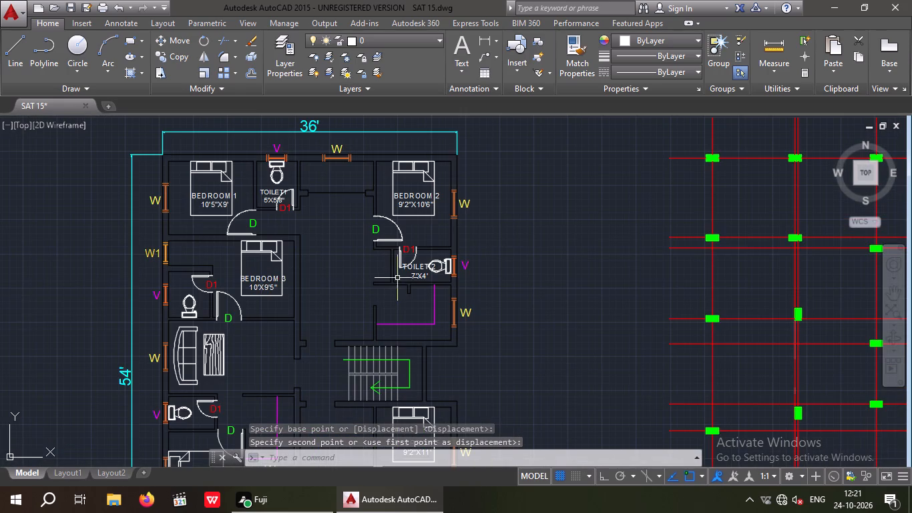
Reduce the text height of both lines of the TOILET 2 label to 7".
scroll(425, 273, up, 2)
click(414, 279)
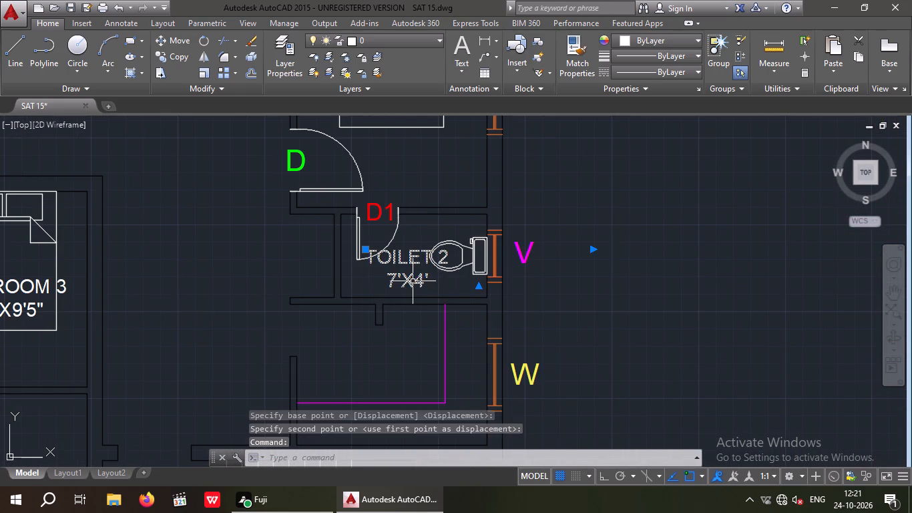
double_click(410, 283)
drag(427, 279, 354, 251)
click(161, 55)
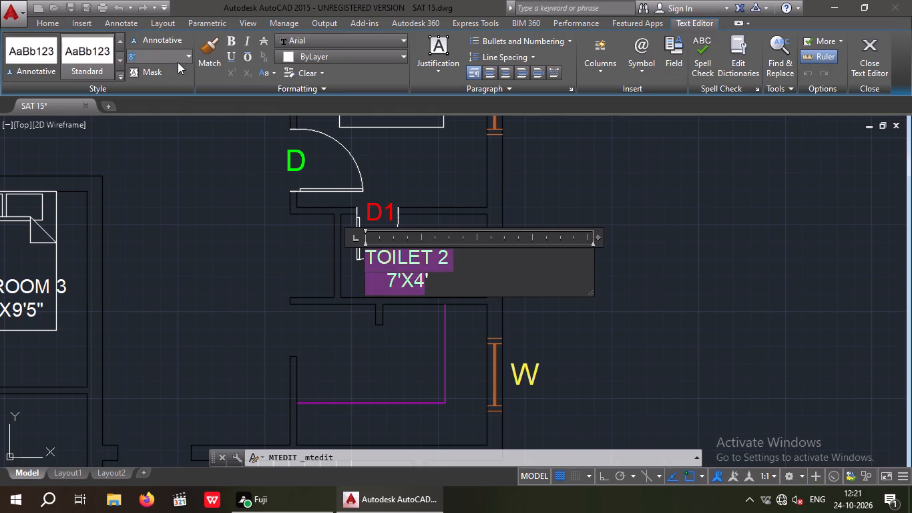
key(7)
key(shift+quotedbl)
key(Return)
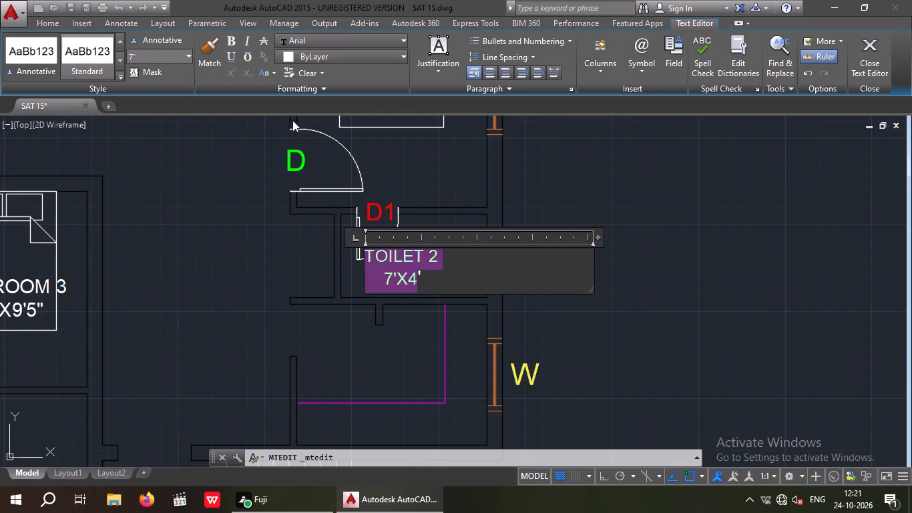
click(408, 157)
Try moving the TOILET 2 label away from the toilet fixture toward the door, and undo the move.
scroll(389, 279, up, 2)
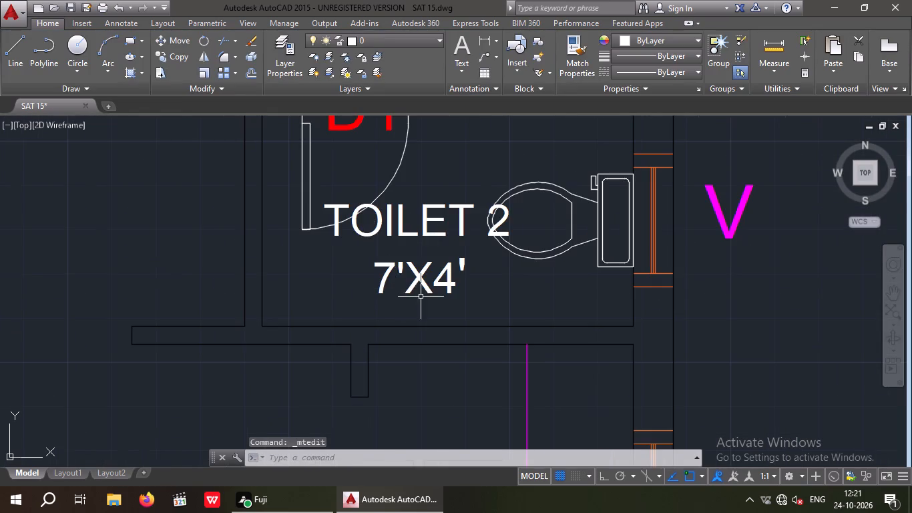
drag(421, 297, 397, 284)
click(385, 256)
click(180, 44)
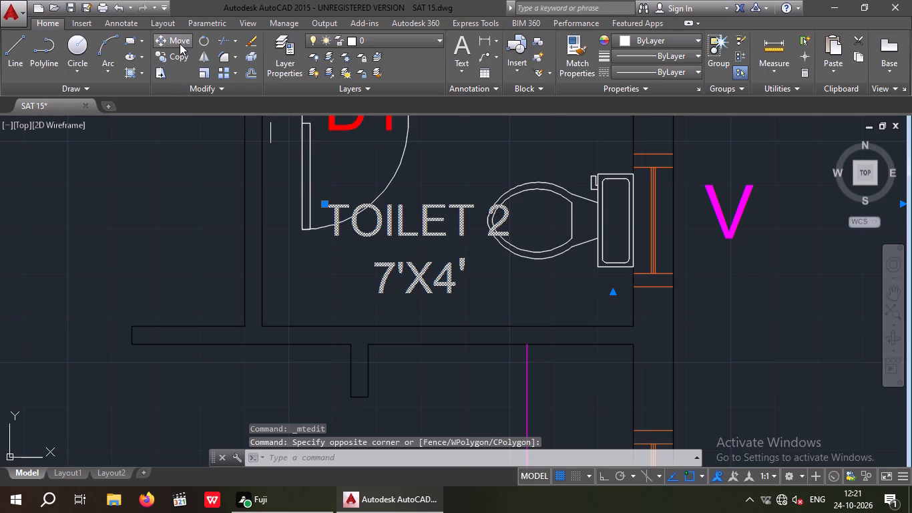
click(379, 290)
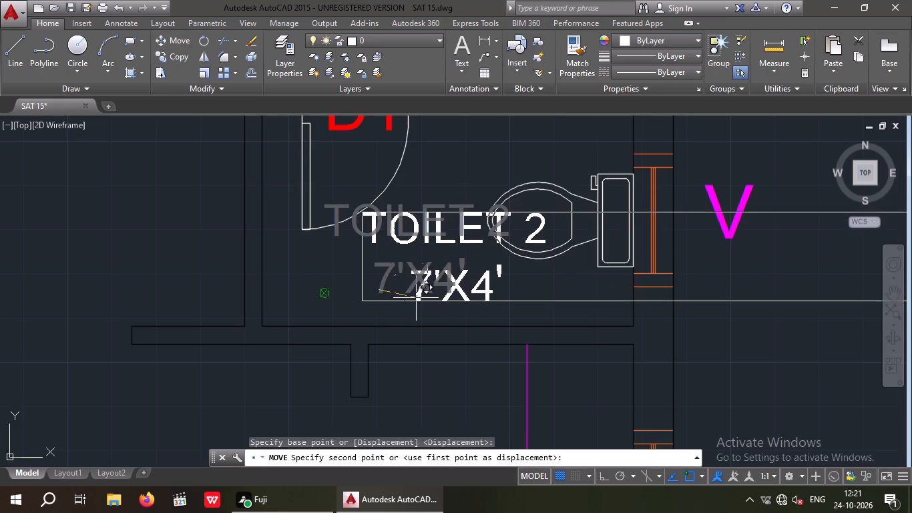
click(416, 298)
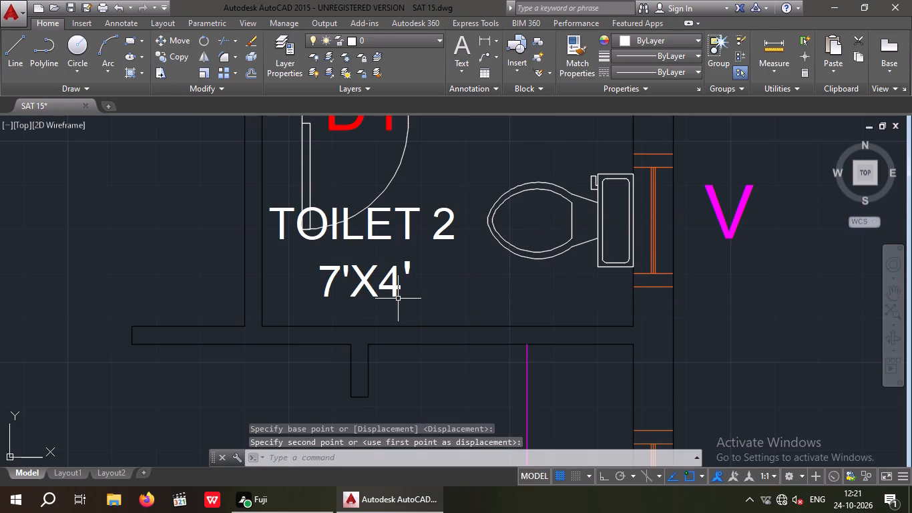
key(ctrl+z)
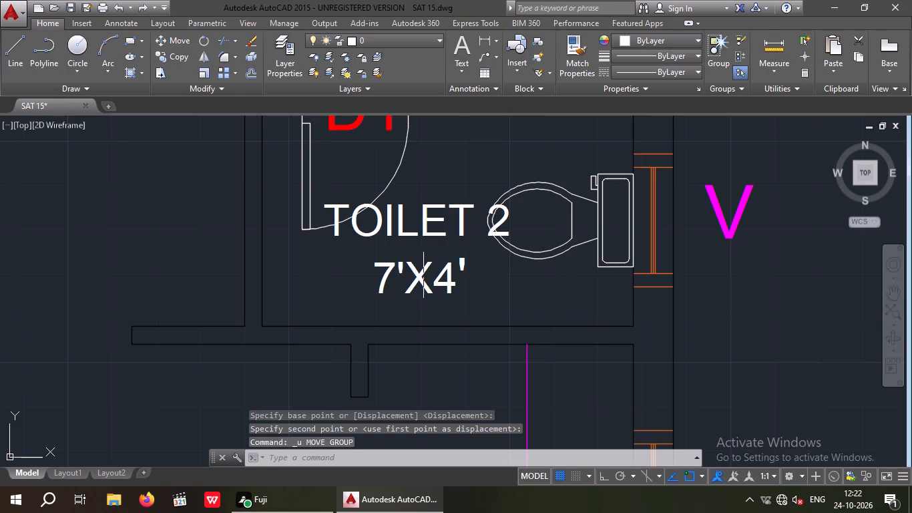
Measure the inner width of the toilet beside Bedroom 3 with a linear dimension, without placing it.
scroll(425, 265, down, 3)
middle_drag(481, 315, 543, 305)
middle_drag(425, 323, 459, 314)
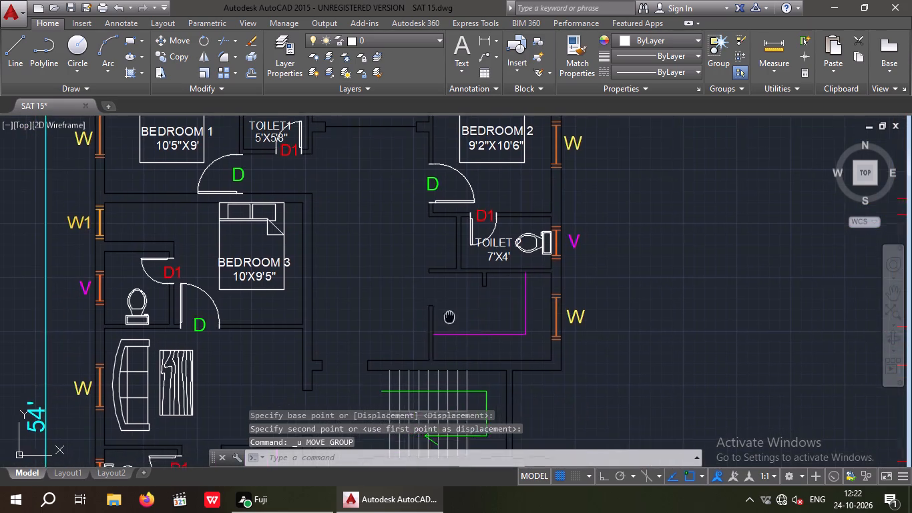
middle_drag(459, 314, 507, 297)
middle_drag(357, 304, 507, 305)
scroll(353, 254, up, 3)
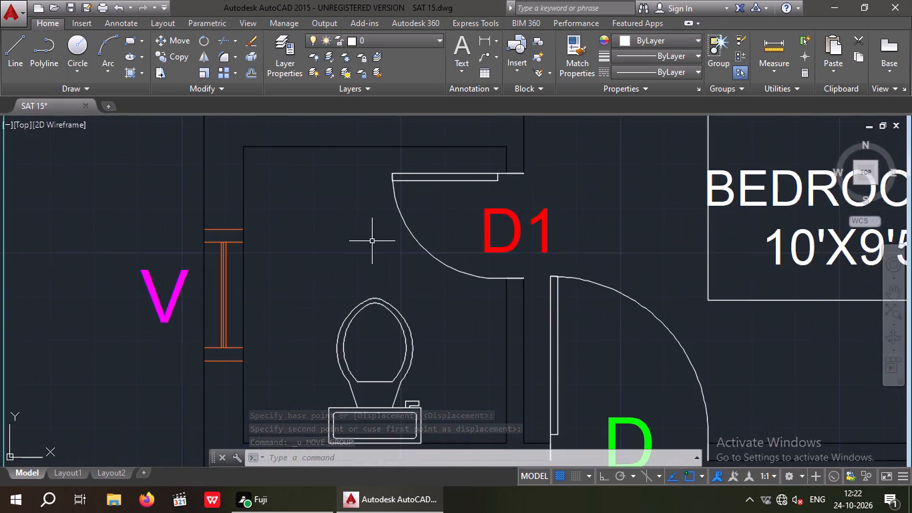
scroll(372, 241, down, 1)
middle_click(372, 241)
click(487, 43)
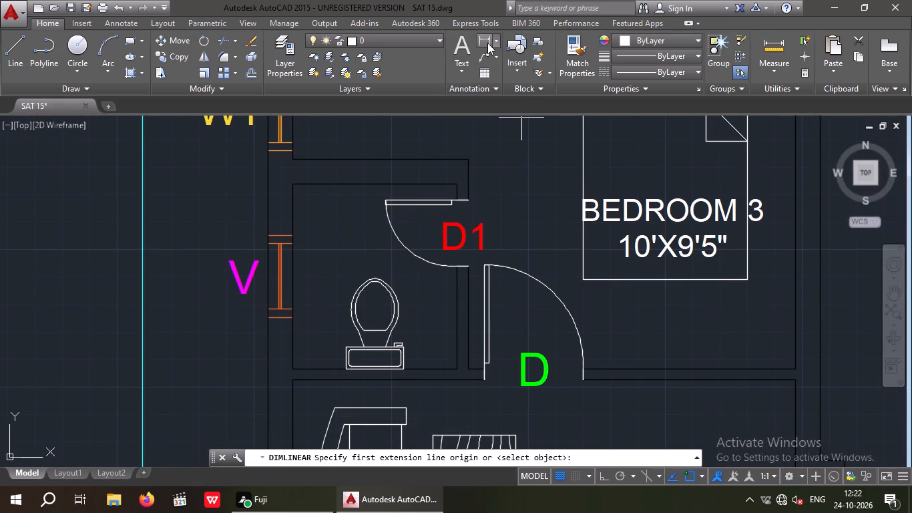
click(289, 184)
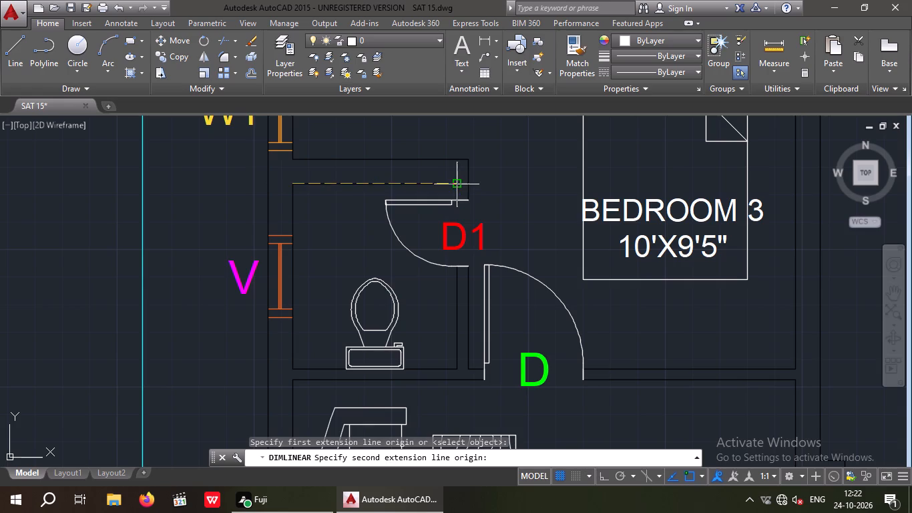
click(459, 186)
scroll(434, 248, up, 2)
scroll(432, 226, down, 3)
key(space)
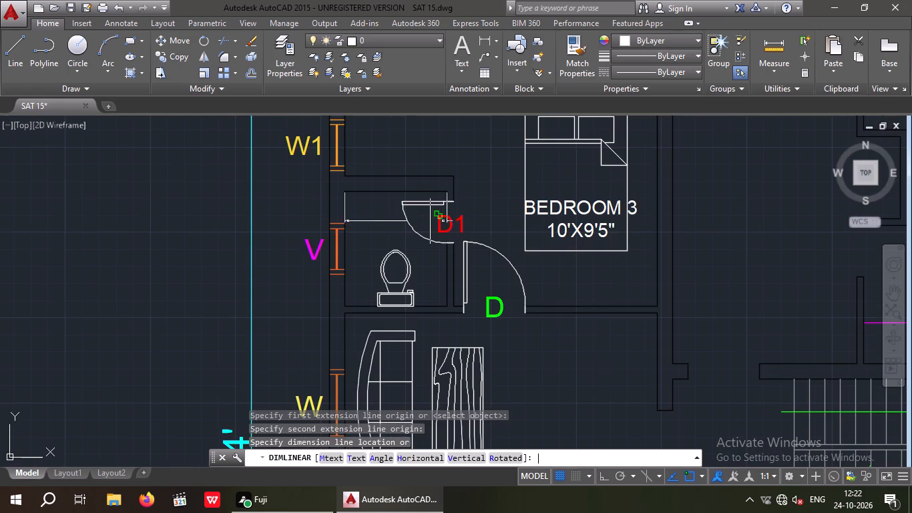
Measure the inner depth of the same toilet along its window wall with a linear dimension, without placing it.
scroll(371, 212, down, 1)
key(space)
scroll(356, 205, up, 3)
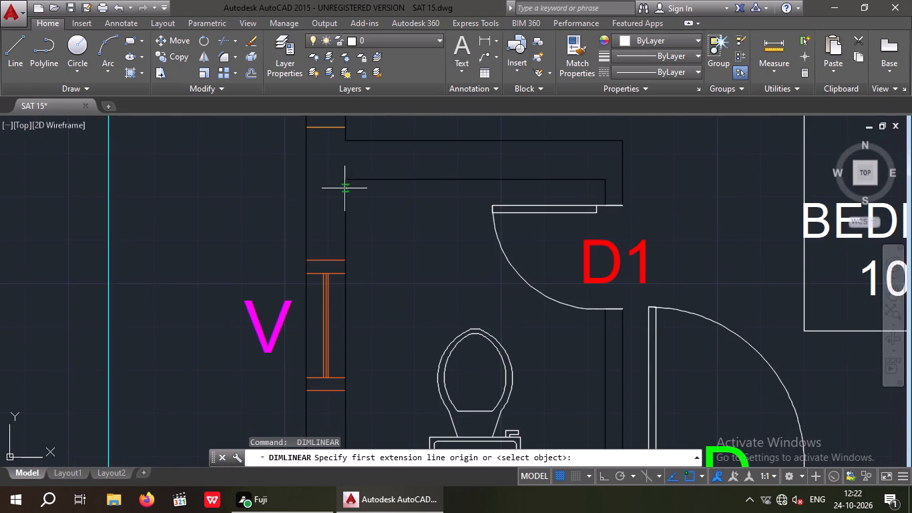
click(347, 181)
middle_drag(365, 381, 363, 367)
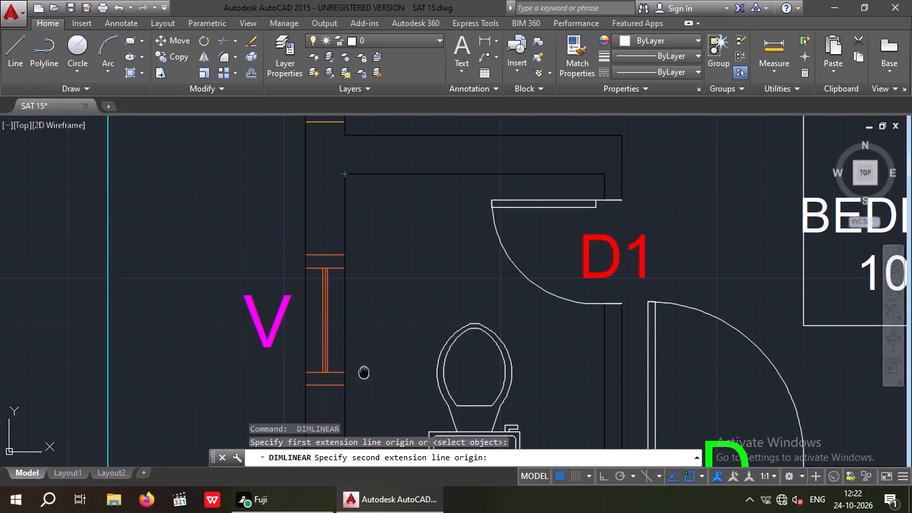
middle_drag(363, 367, 348, 253)
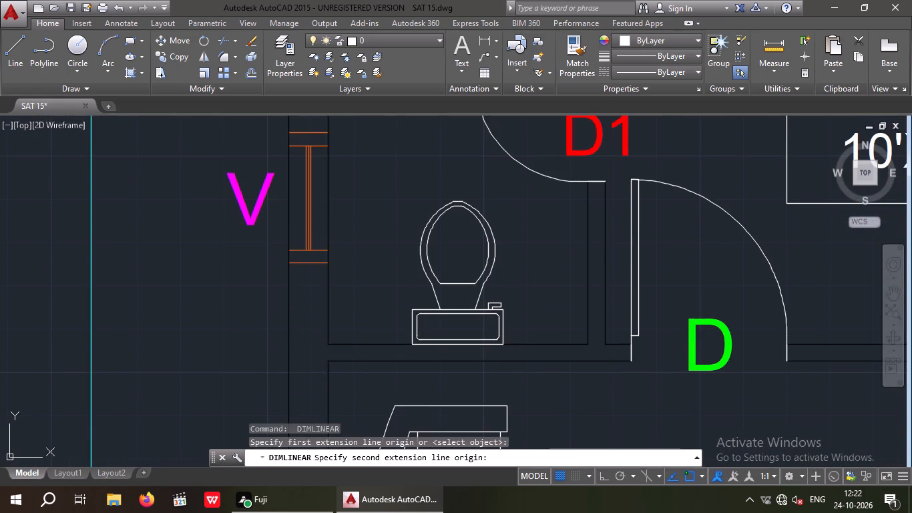
click(327, 343)
middle_drag(353, 260, 348, 316)
key(Escape)
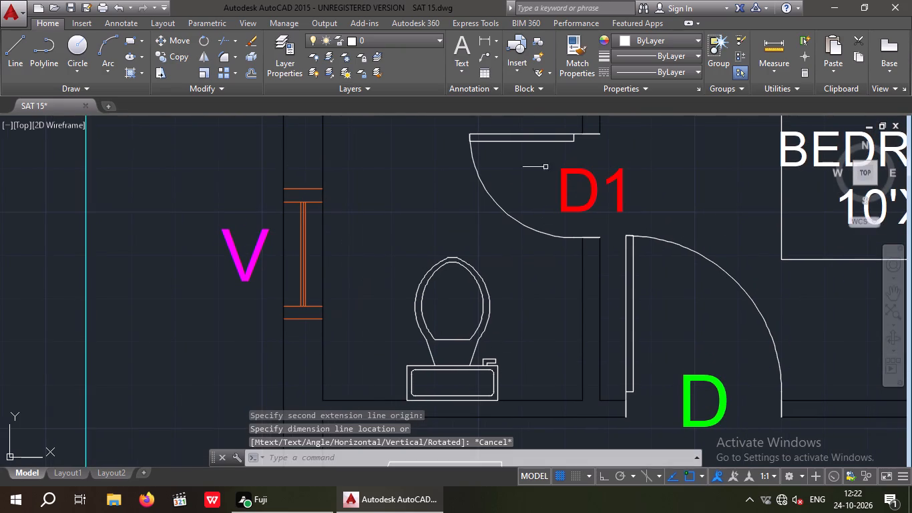
Start a multiline text label in the toilet beside Bedroom 3, with 7" text height and TOILET 3 as its first line.
click(459, 49)
middle_drag(430, 216, 412, 287)
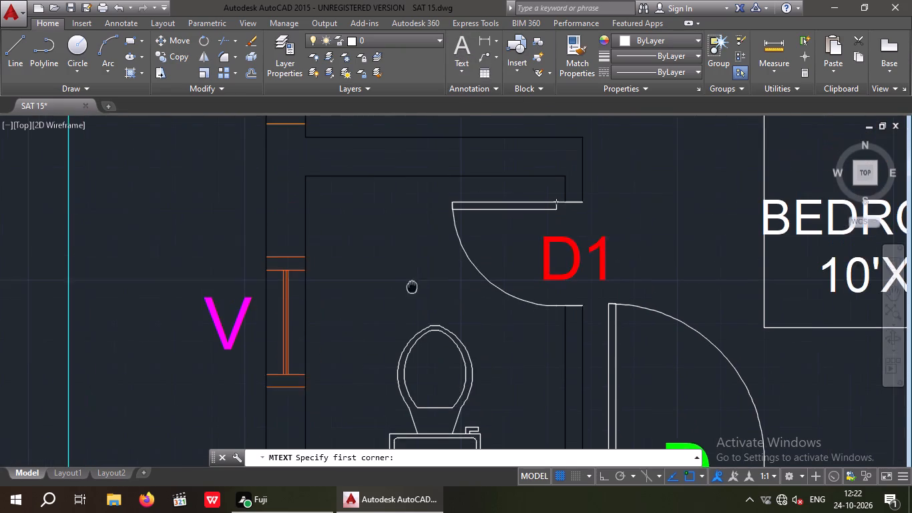
middle_drag(412, 287, 410, 290)
drag(324, 228, 334, 277)
click(802, 292)
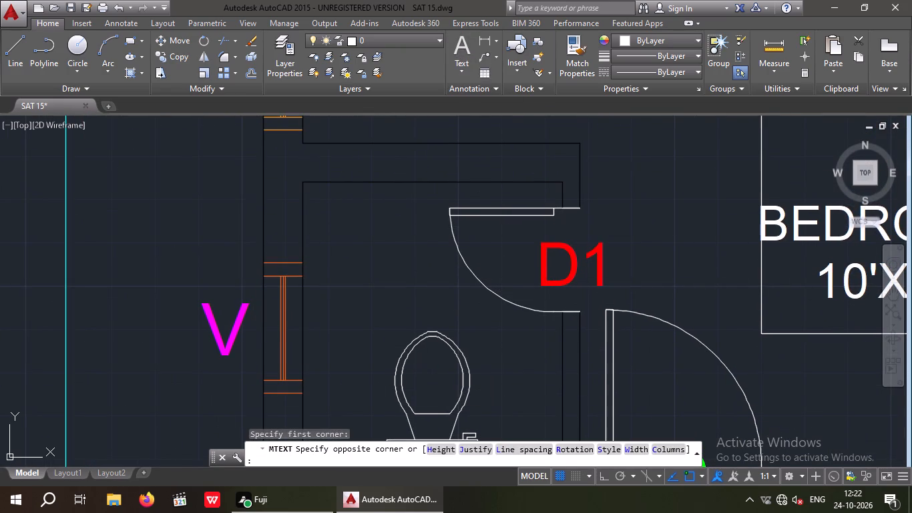
click(147, 54)
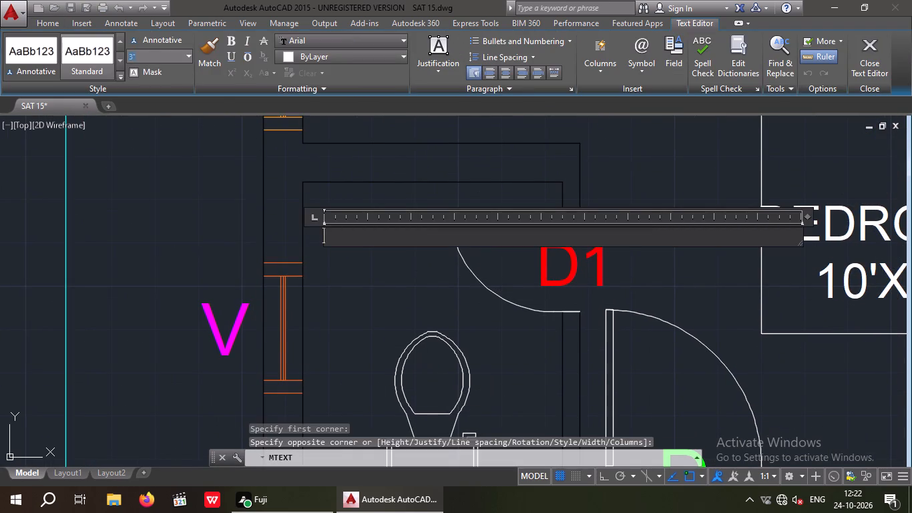
key(7)
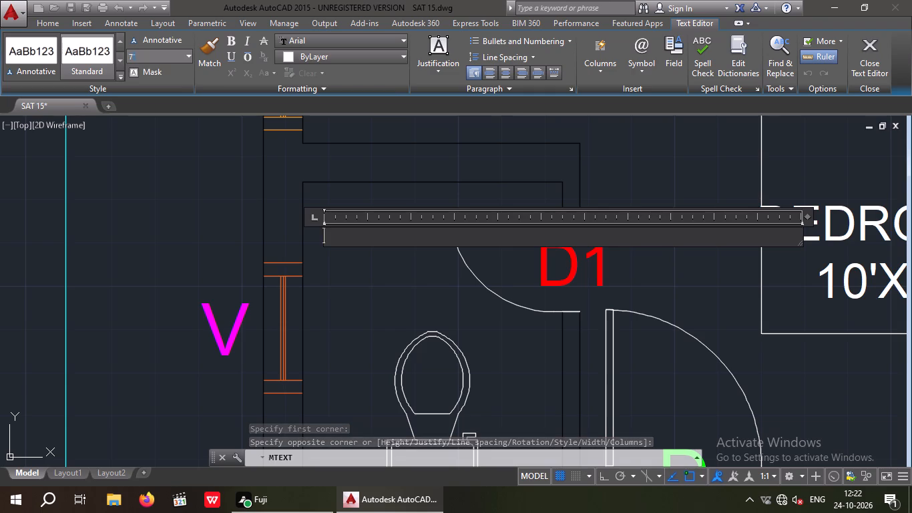
key(shift+quotedbl)
key(Return)
text(TOIL)
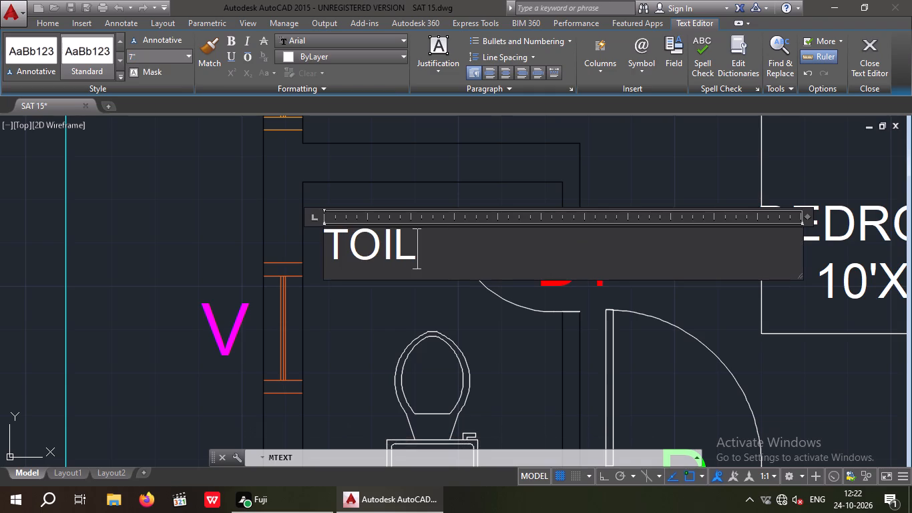
text(ET 3)
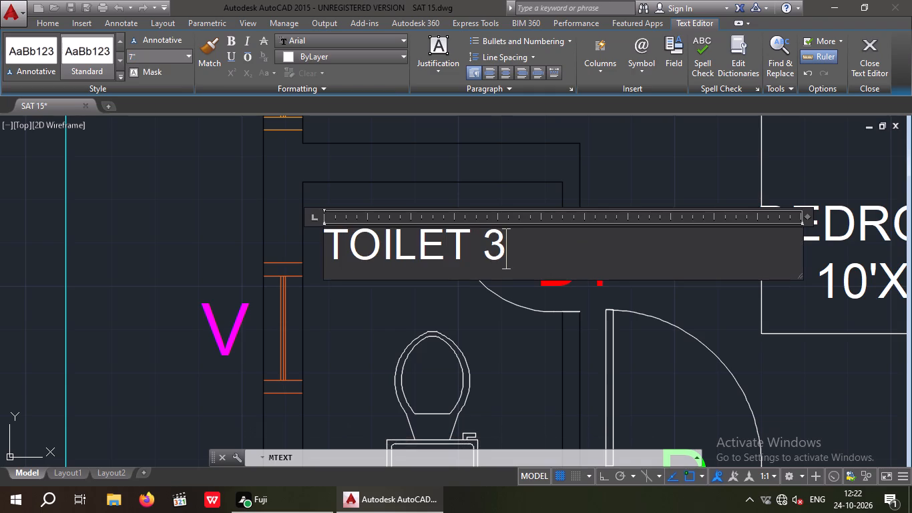
Enter 5'X5'8" as the TOILET 3 label's second line.
key(Return)
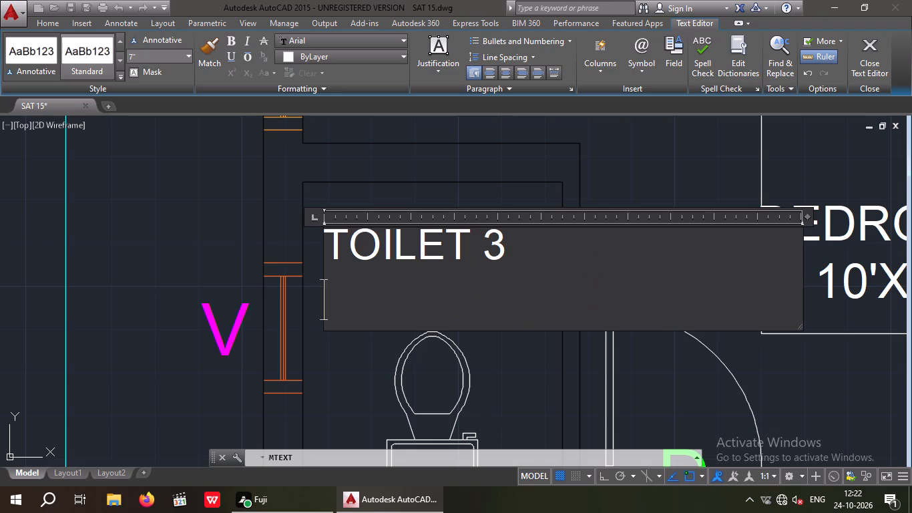
key(5)
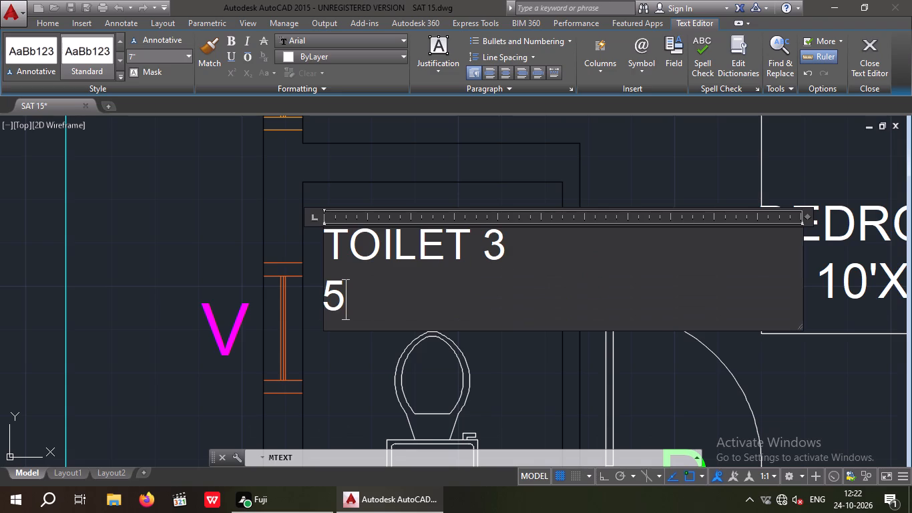
text('5')
key(8)
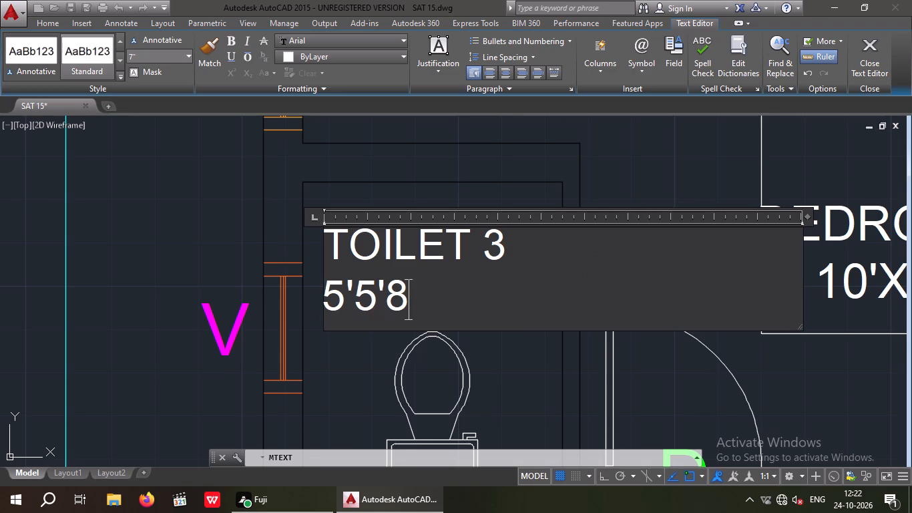
key(apostrophe)
key(BackSpace)
key(shift+quotedbl)
key(Left)
key(Left)
key(Left)
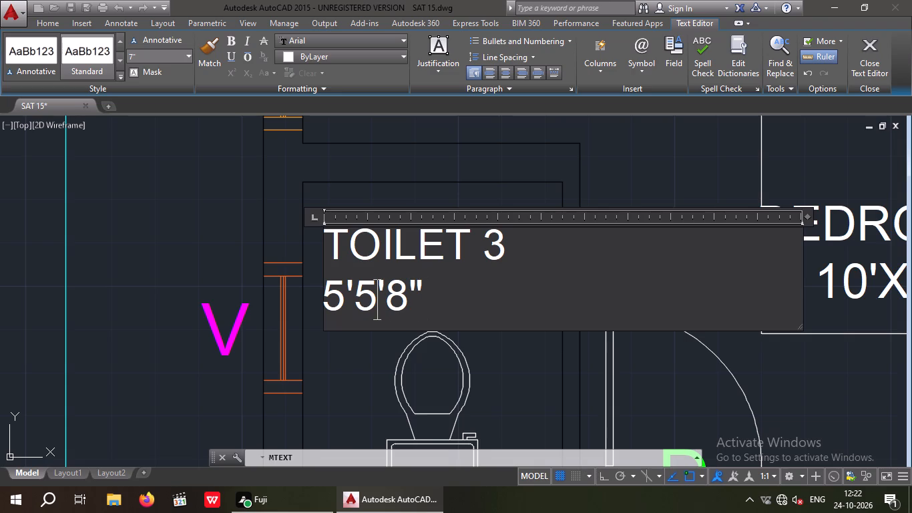
key(Left)
key(x)
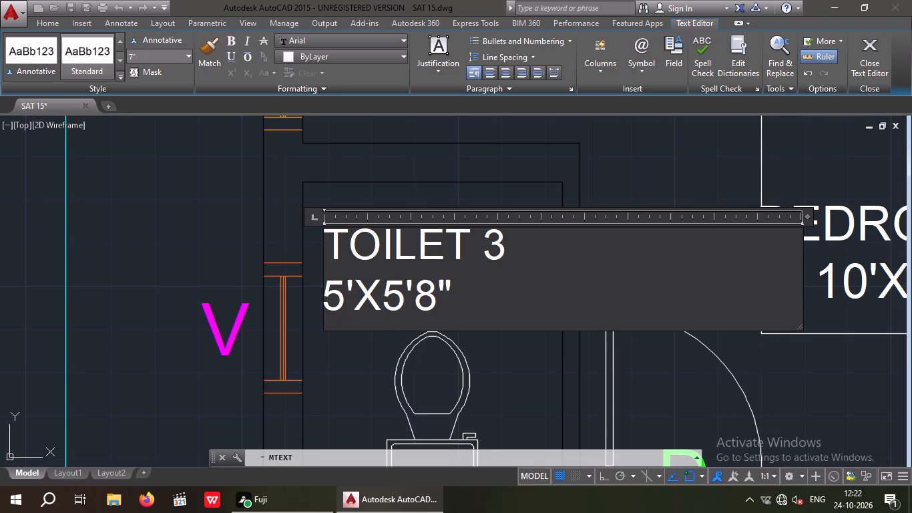
Indent the 5'X5'8" line by two spaces and finish the label.
key(Left)
key(Left)
key(Left)
key(space)
key(space)
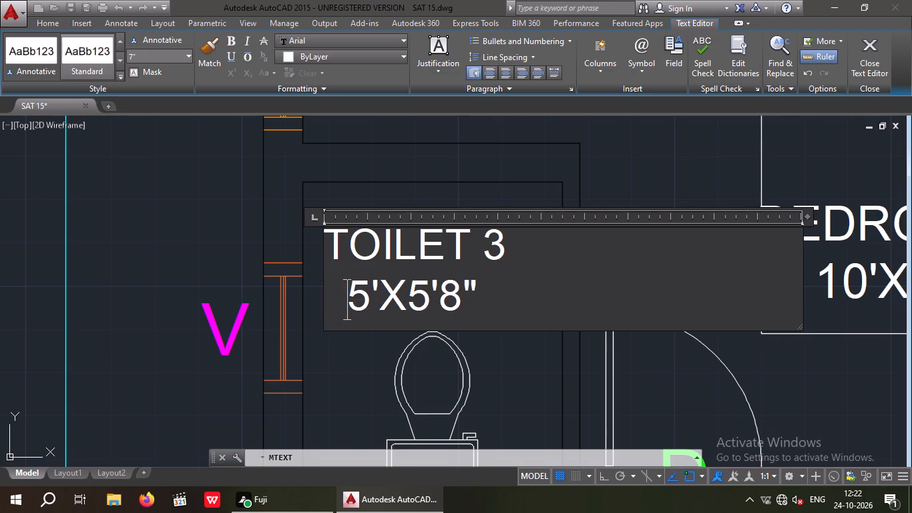
click(425, 188)
Measure the inner width of the toilet above Bedroom 4 with a linear dimension along its upper wall, without placing it.
scroll(434, 250, down, 2)
middle_drag(447, 273, 351, 287)
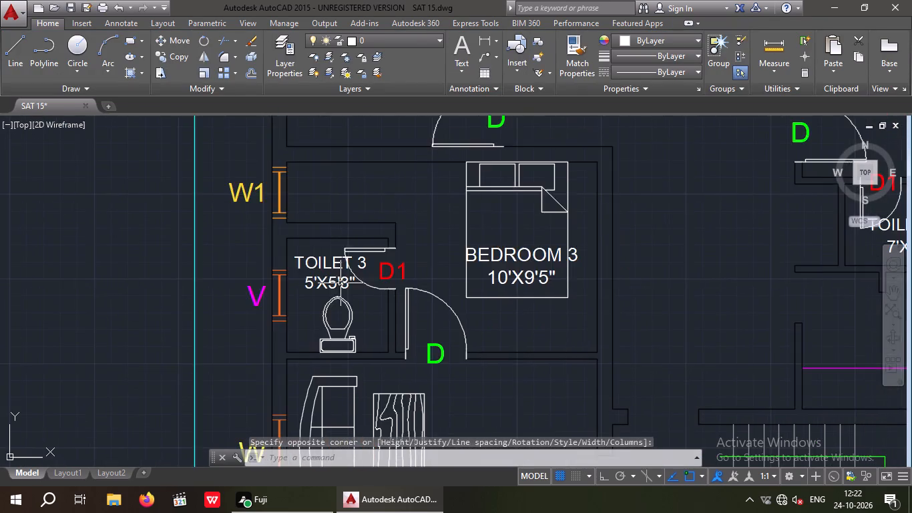
scroll(368, 255, down, 2)
middle_drag(408, 285, 409, 236)
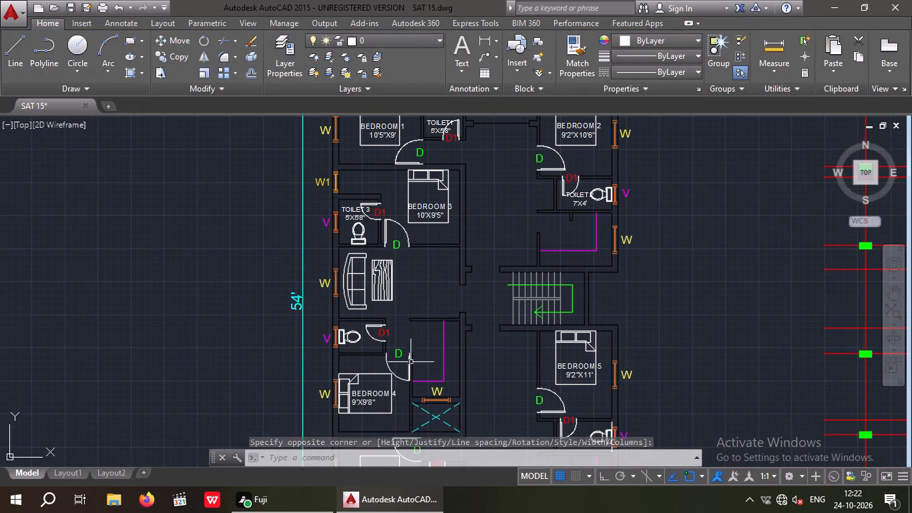
middle_drag(395, 353, 404, 335)
scroll(361, 317, up, 2)
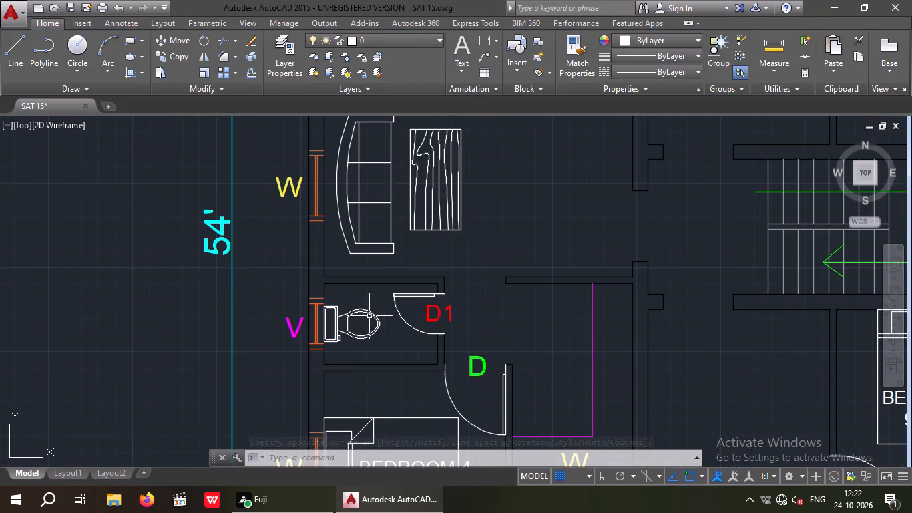
scroll(373, 312, up, 2)
click(478, 43)
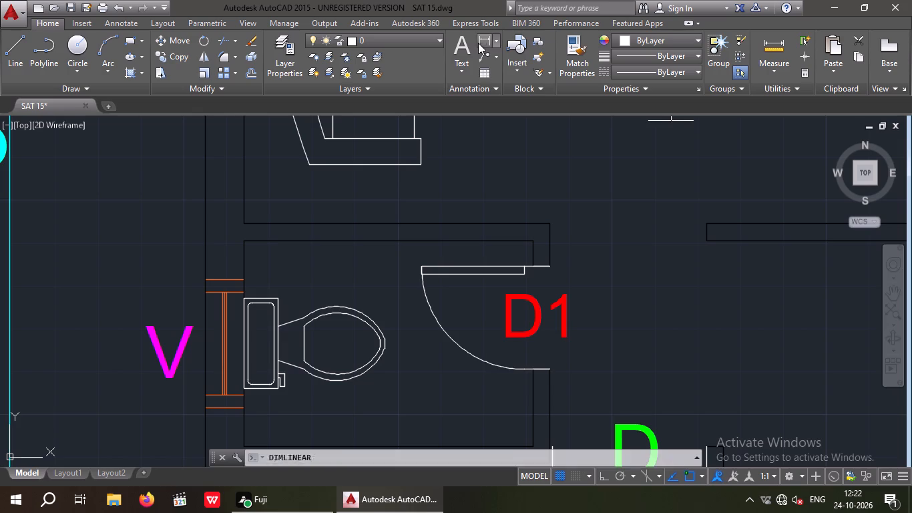
drag(242, 242, 273, 250)
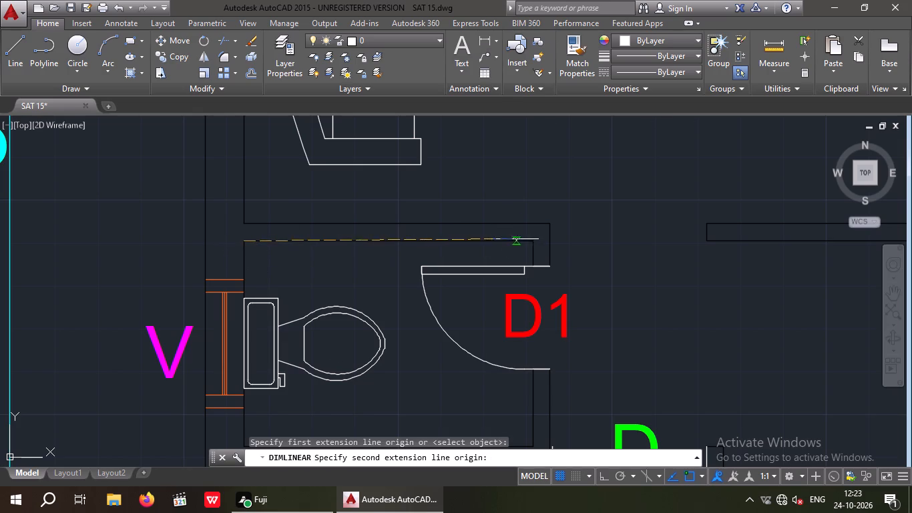
click(531, 239)
scroll(442, 283, up, 1)
scroll(447, 268, down, 2)
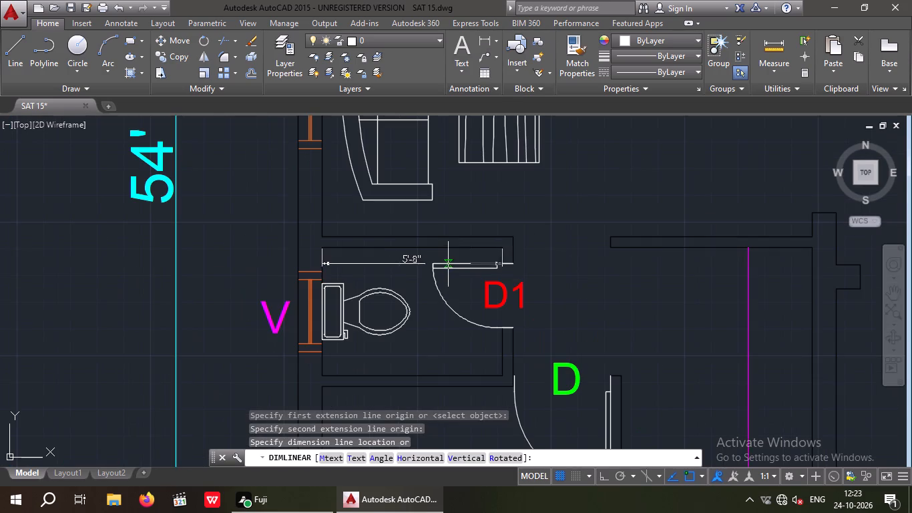
key(space)
Measure the inner depth of the same toilet along its window wall with a linear dimension, without placing it.
key(space)
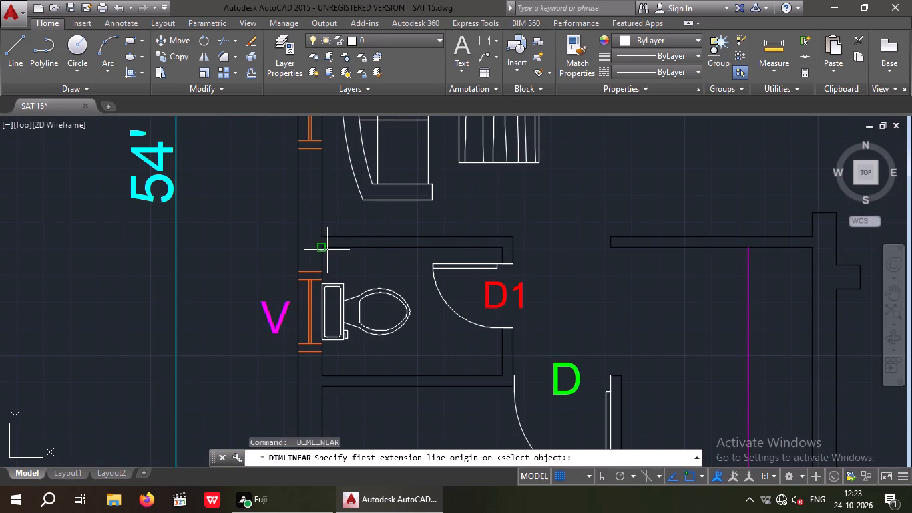
click(322, 249)
scroll(328, 375, up, 2)
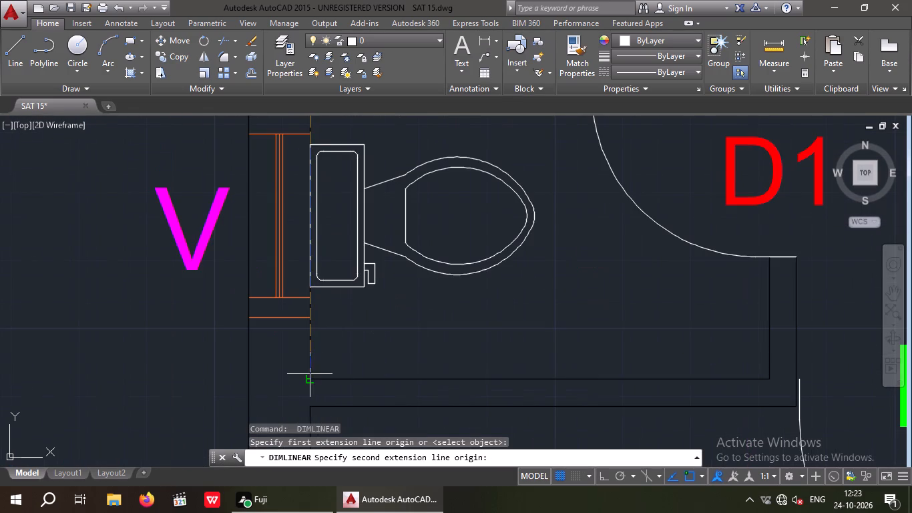
drag(310, 381, 333, 374)
scroll(457, 305, down, 3)
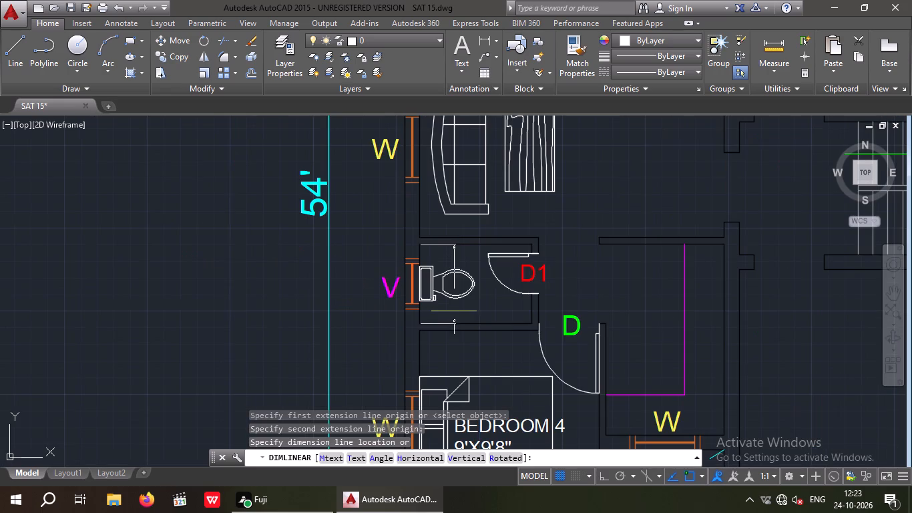
key(Escape)
Start a multiline text label in the toilet above Bedroom 4, with 7" text height and TOILET 4 as its first line.
middle_drag(461, 275, 318, 272)
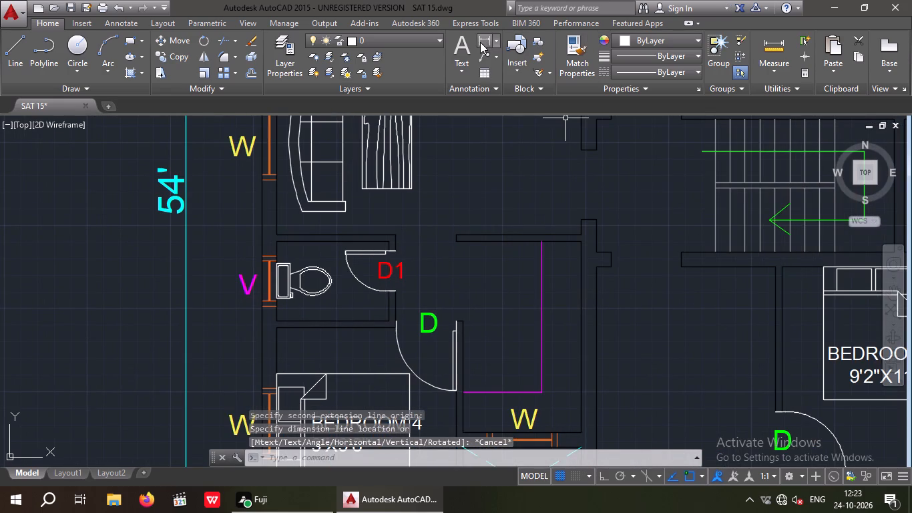
click(465, 48)
scroll(315, 303, up, 2)
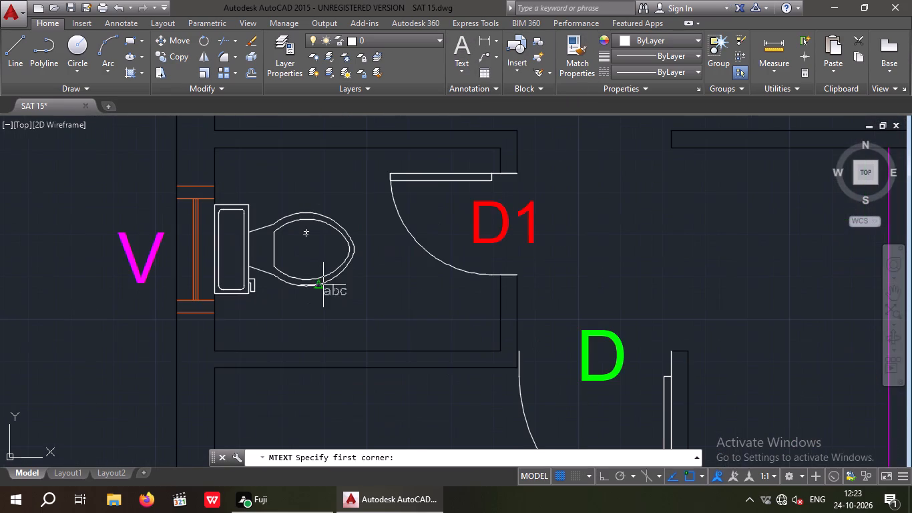
drag(323, 283, 327, 313)
drag(808, 333, 821, 343)
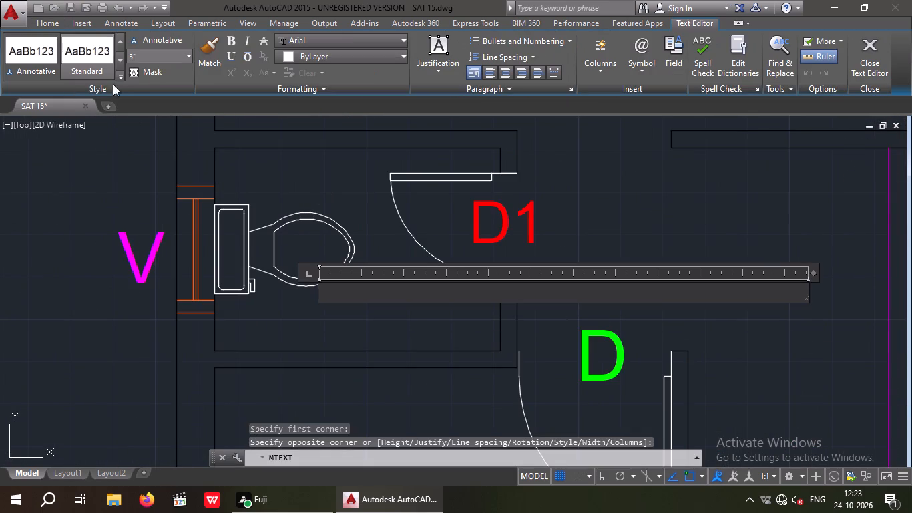
click(152, 64)
click(149, 57)
key(7)
key(shift+quotedbl)
key(Return)
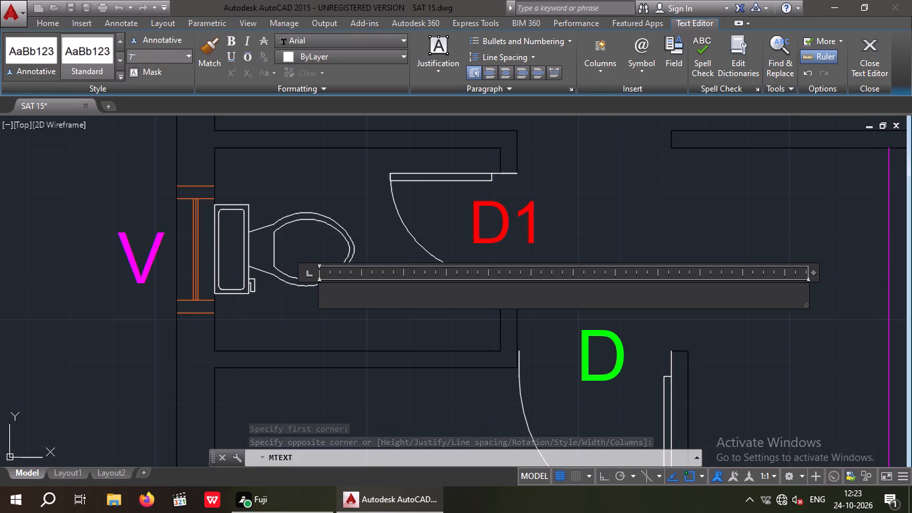
text(TOILET)
key(space)
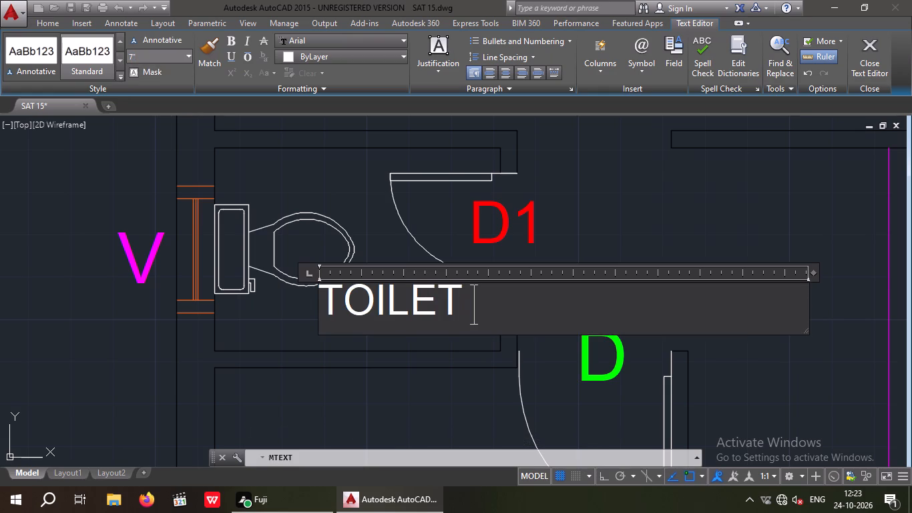
key(4)
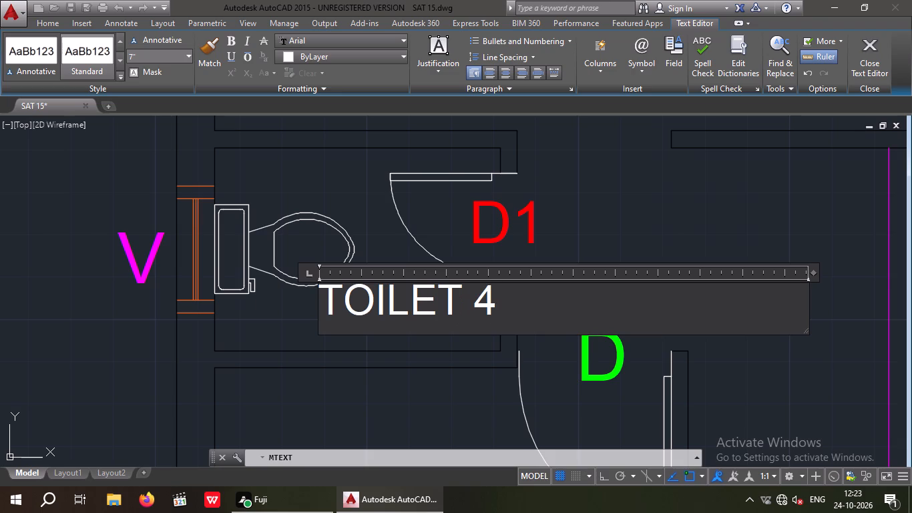
Enter 5'8"X4' as the TOILET 4 label's second line.
key(Return)
key(5)
text('8)
key(shift+quotedbl)
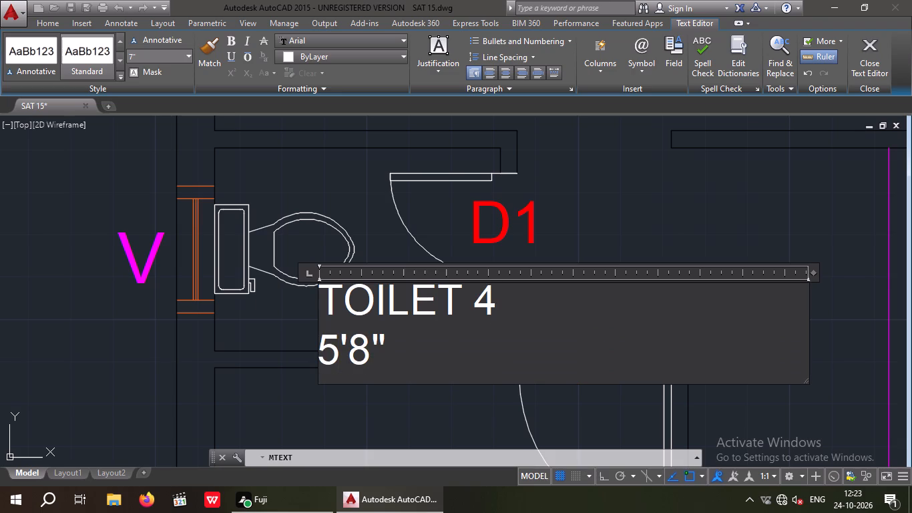
text(47)
key(BackSpace)
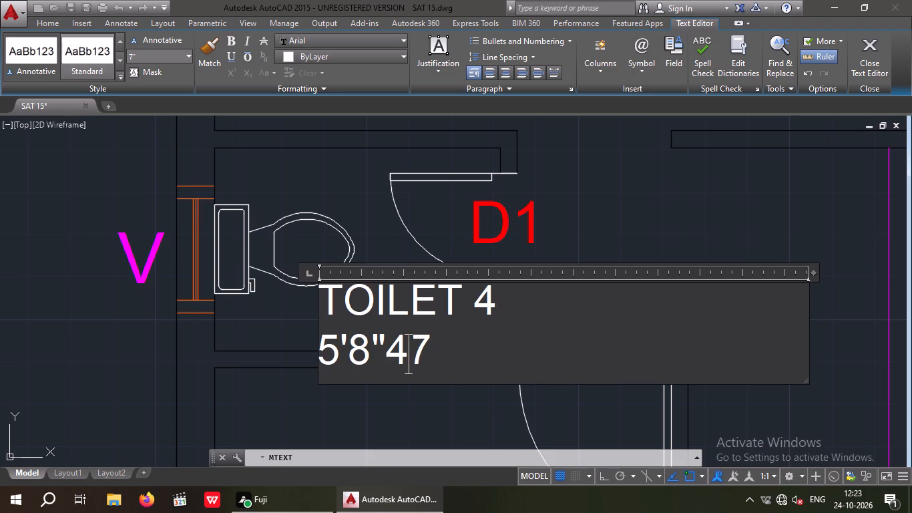
key(apostrophe)
key(Left)
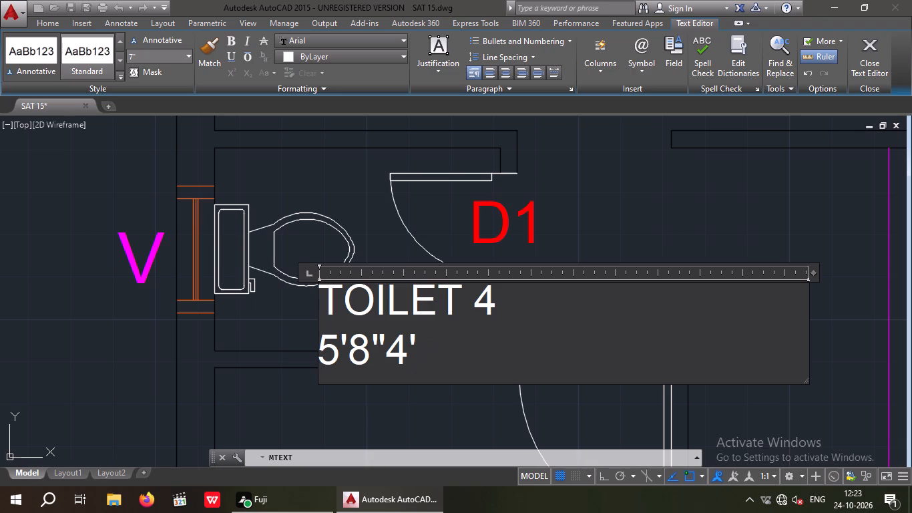
key(Left)
key(x)
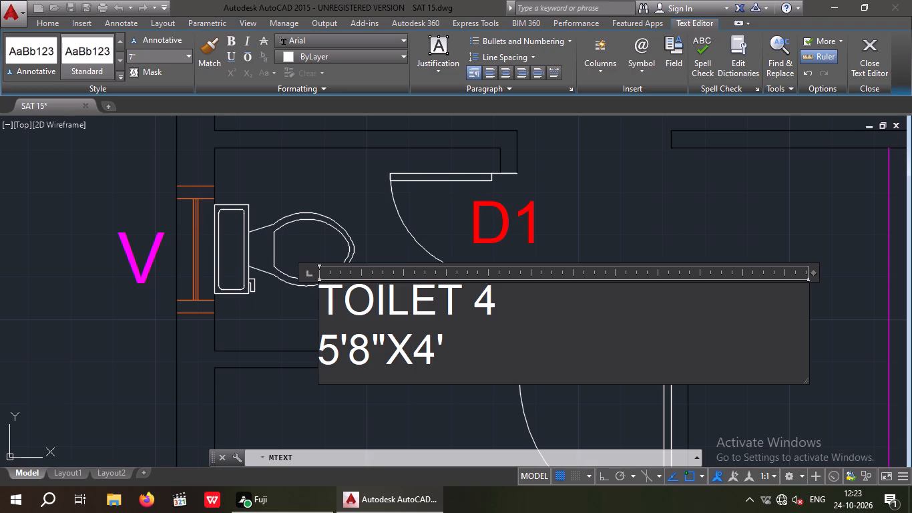
Indent the 5'8"X4' line by two spaces and finish the label.
key(Left)
key(Left)
key(Left)
key(Left)
key(Left)
key(space)
key(space)
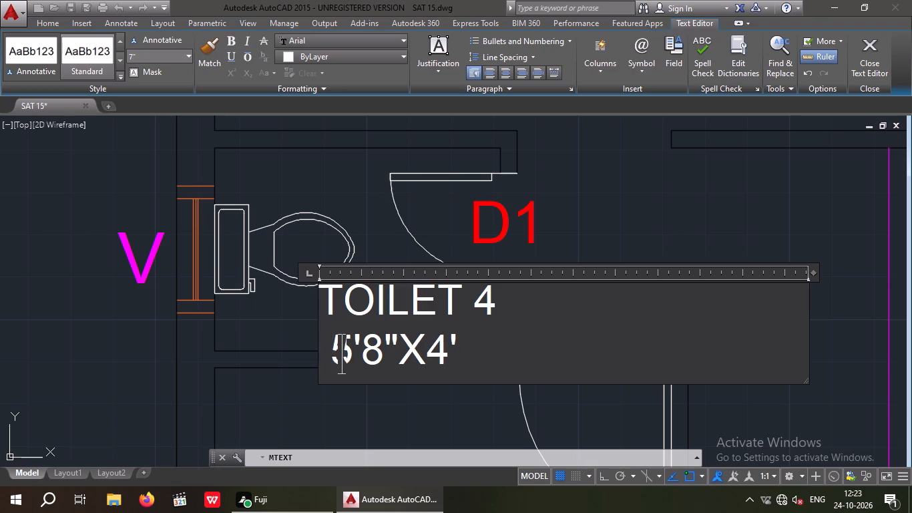
click(343, 186)
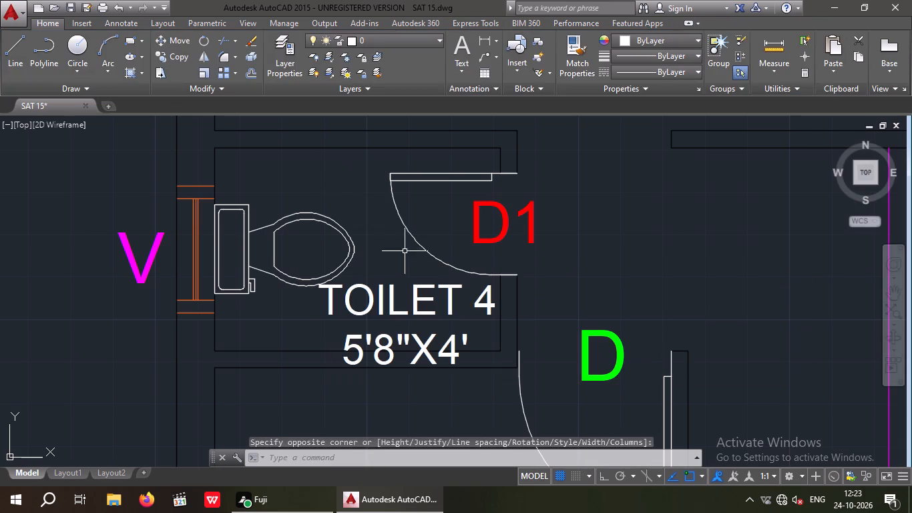
Move the TOILET 4 label up and slightly left so both lines sit within the toilet's walls.
click(391, 309)
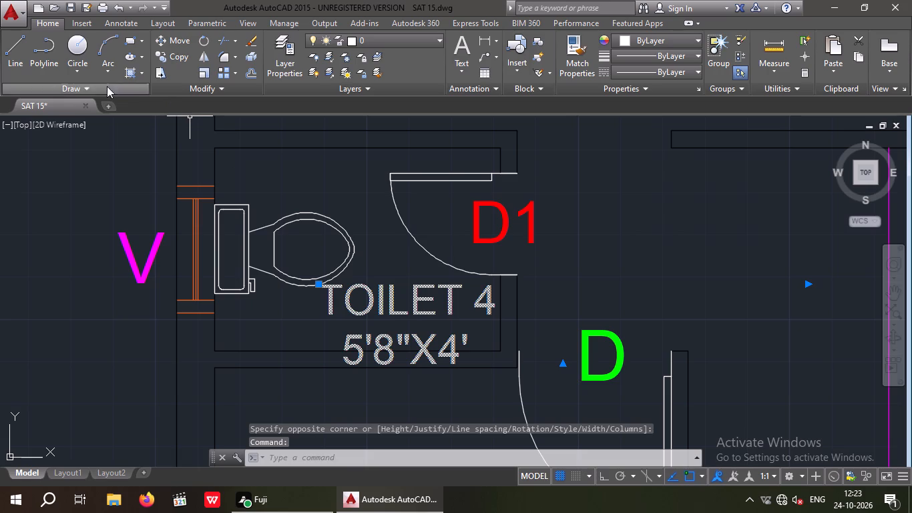
click(166, 37)
drag(347, 375, 343, 371)
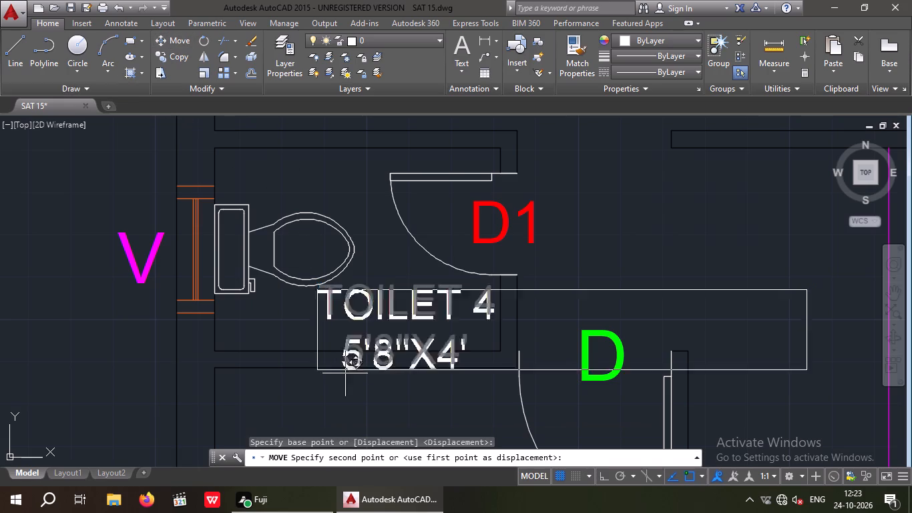
drag(343, 371, 337, 366)
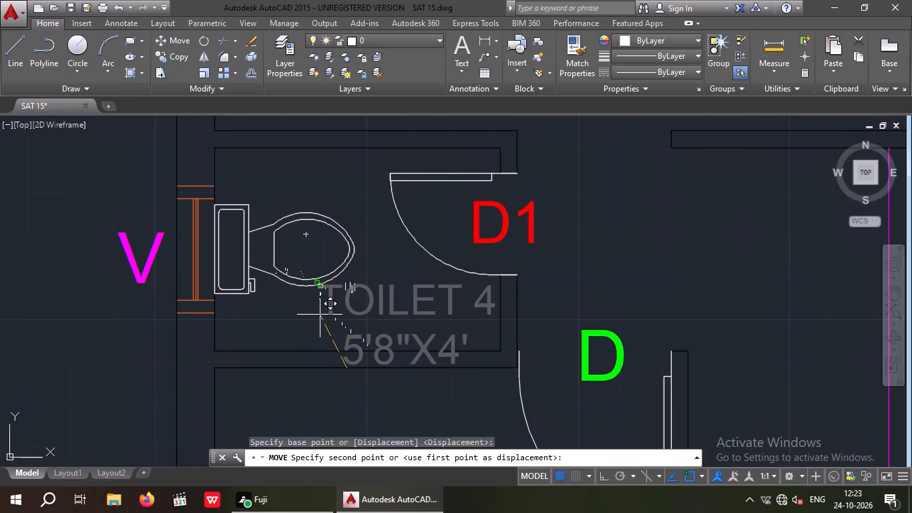
click(320, 314)
Try to measure the inner width of the toilet below Bedroom 5 with a linear dimension along its lower wall.
scroll(300, 277, down, 3)
middle_drag(323, 289, 316, 292)
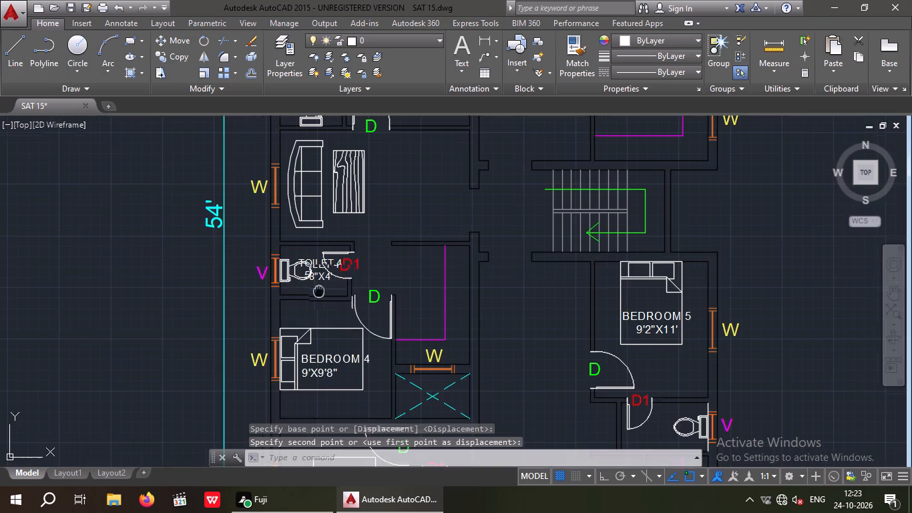
middle_drag(316, 292, 174, 283)
scroll(320, 272, down, 1)
middle_drag(321, 275, 276, 239)
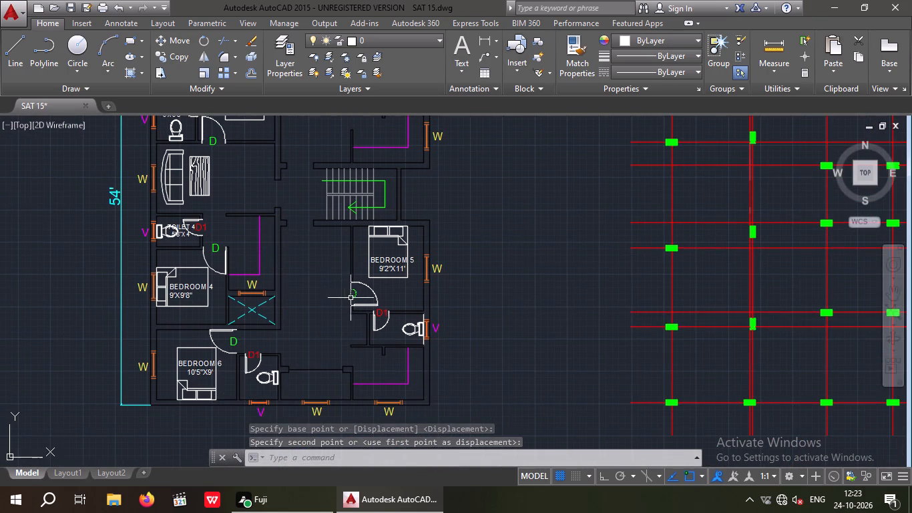
middle_drag(351, 298, 328, 228)
scroll(351, 298, down, 1)
scroll(353, 261, up, 5)
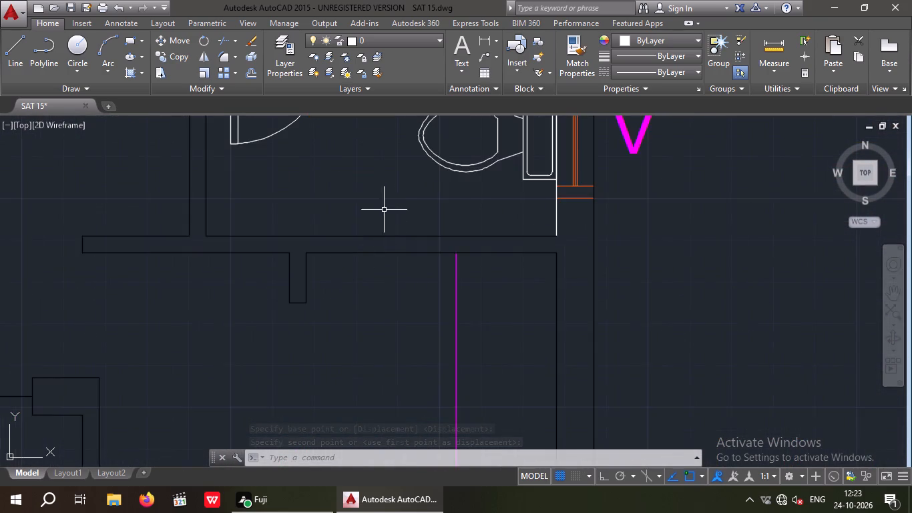
middle_drag(381, 214, 329, 329)
scroll(332, 293, down, 1)
click(482, 41)
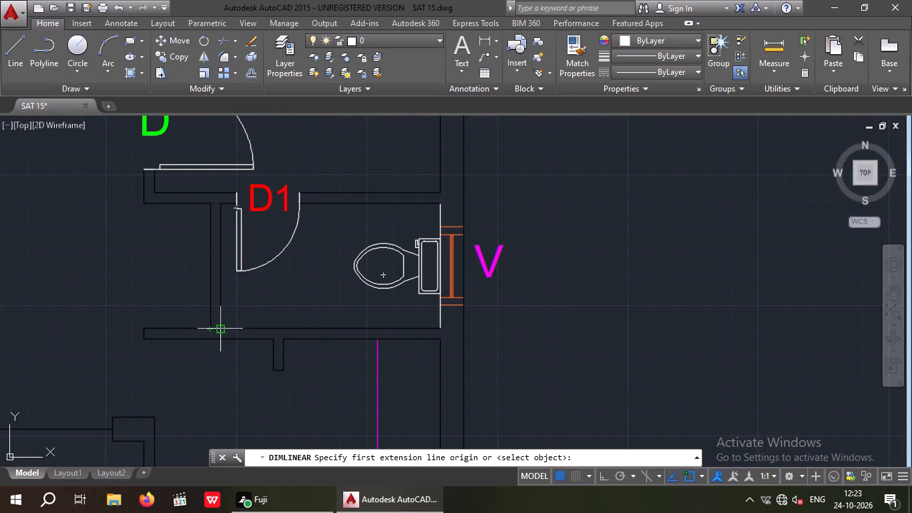
drag(222, 327, 238, 332)
click(443, 327)
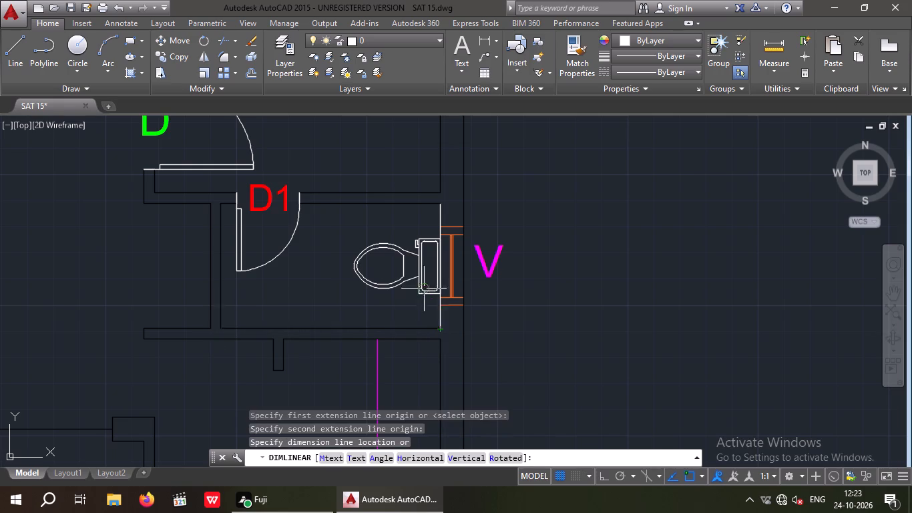
key(Escape)
key(Escape)
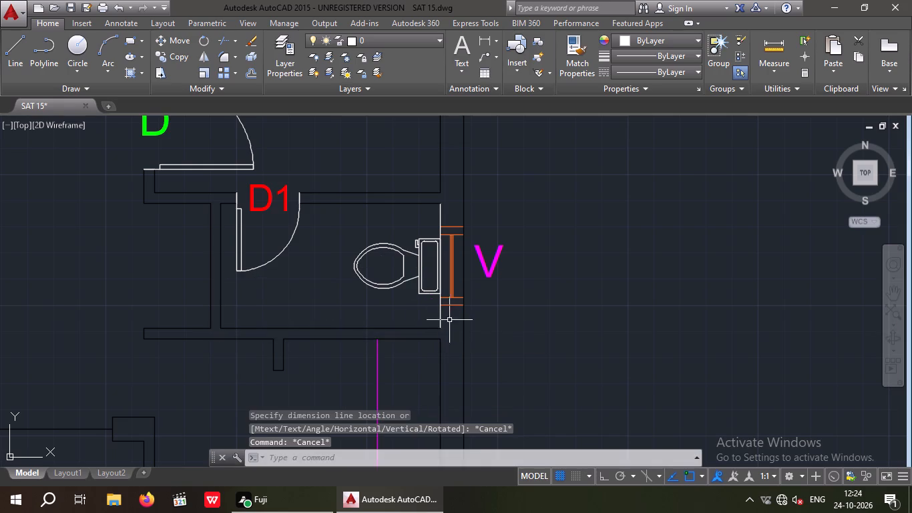
Recolour the white line along the window wall of the toilet below Bedroom 5 to black.
scroll(450, 312, up, 2)
drag(449, 299, 395, 339)
click(394, 339)
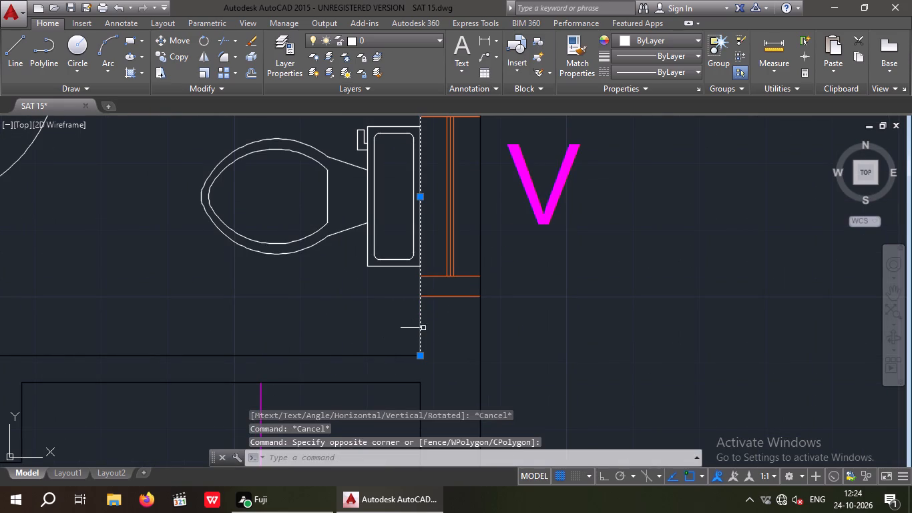
click(651, 37)
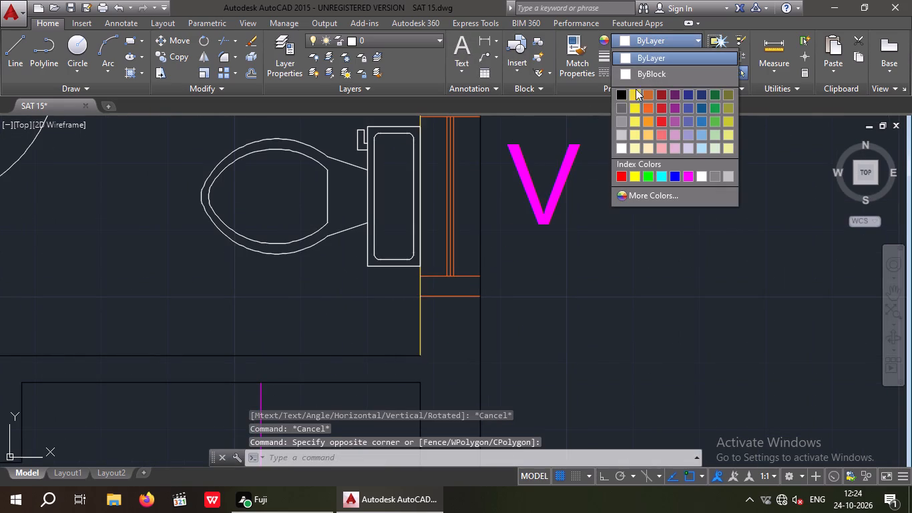
click(626, 92)
key(Escape)
Measure the inner width of the toilet below Bedroom 5 along its lower wall with a linear dimension, without placing it.
scroll(463, 237, down, 2)
middle_drag(485, 297, 491, 313)
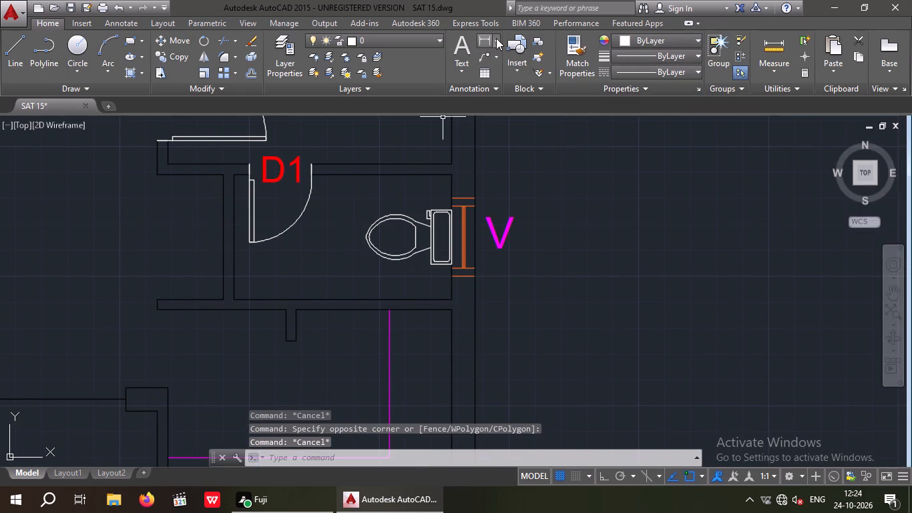
click(482, 43)
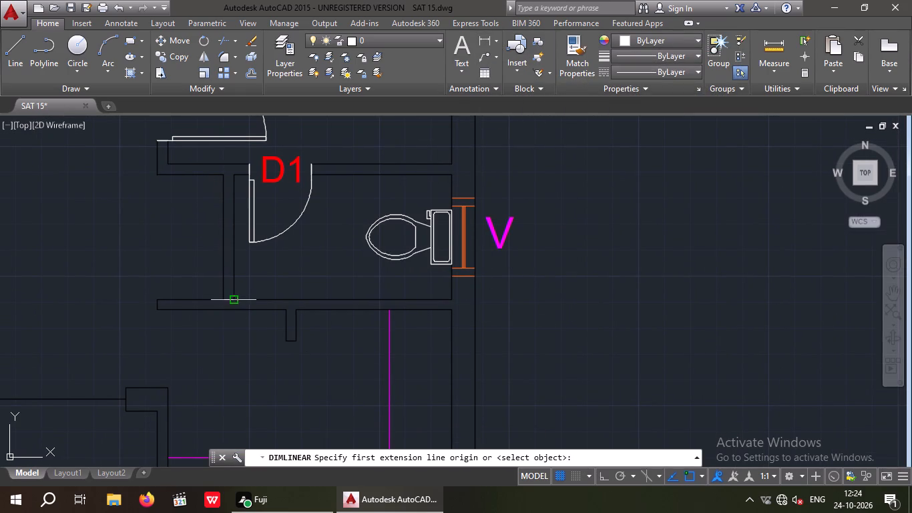
drag(234, 298, 253, 299)
click(455, 301)
scroll(434, 290, up, 1)
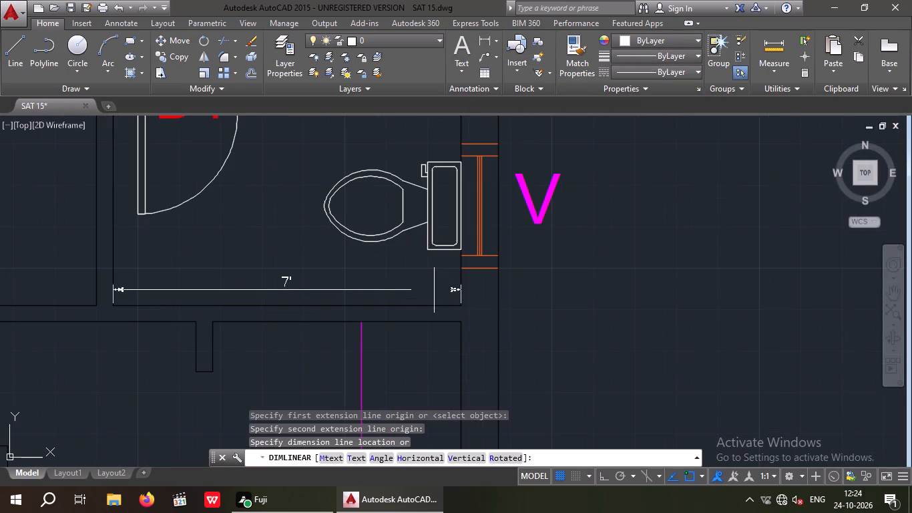
key(space)
Measure the inner height of the same toilet along its window wall with a linear dimension, without placing it.
scroll(412, 291, down, 2)
key(space)
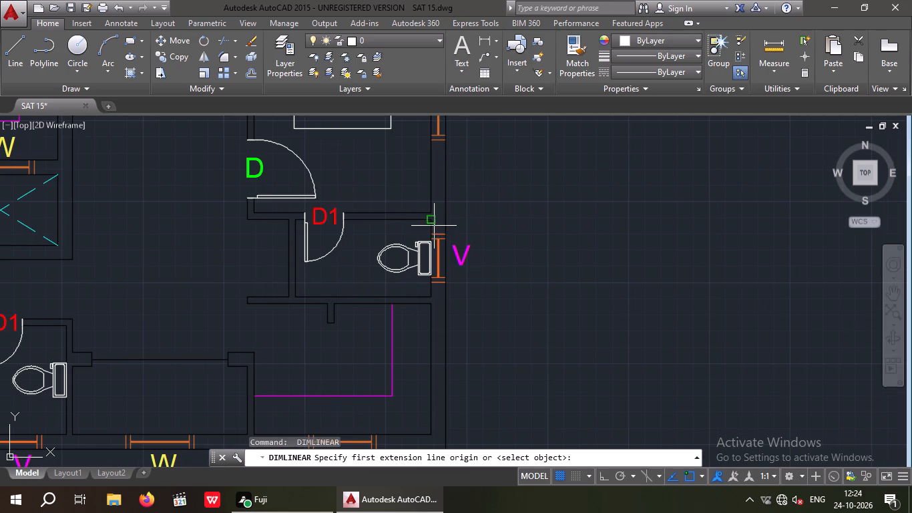
scroll(431, 224, up, 1)
click(431, 217)
scroll(437, 335, up, 2)
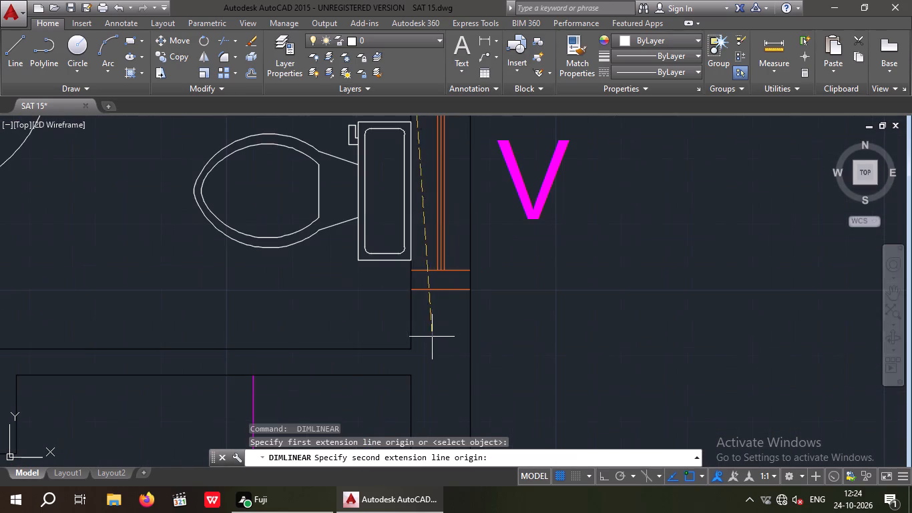
click(411, 348)
scroll(312, 317, down, 2)
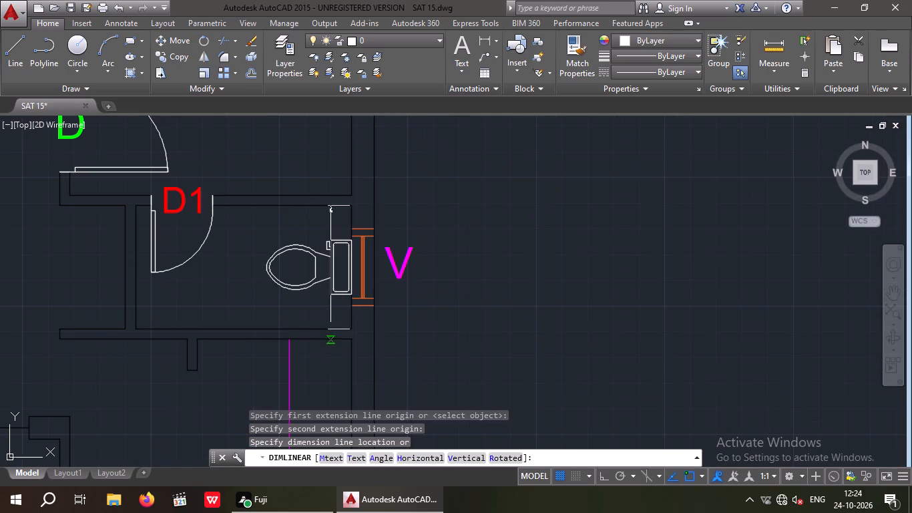
key(Escape)
key(Escape)
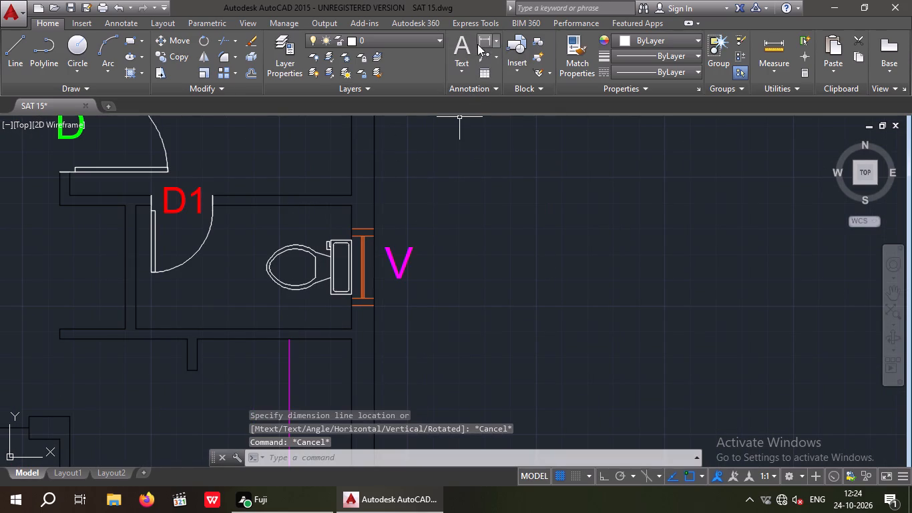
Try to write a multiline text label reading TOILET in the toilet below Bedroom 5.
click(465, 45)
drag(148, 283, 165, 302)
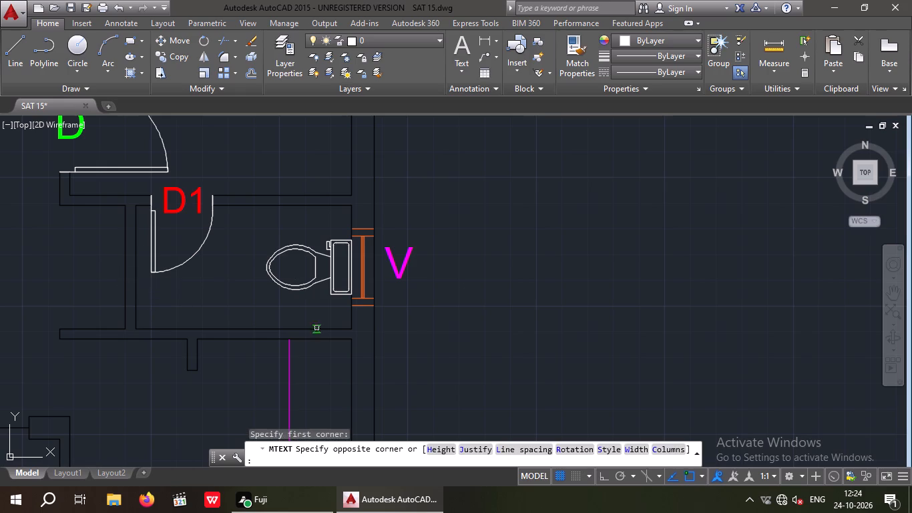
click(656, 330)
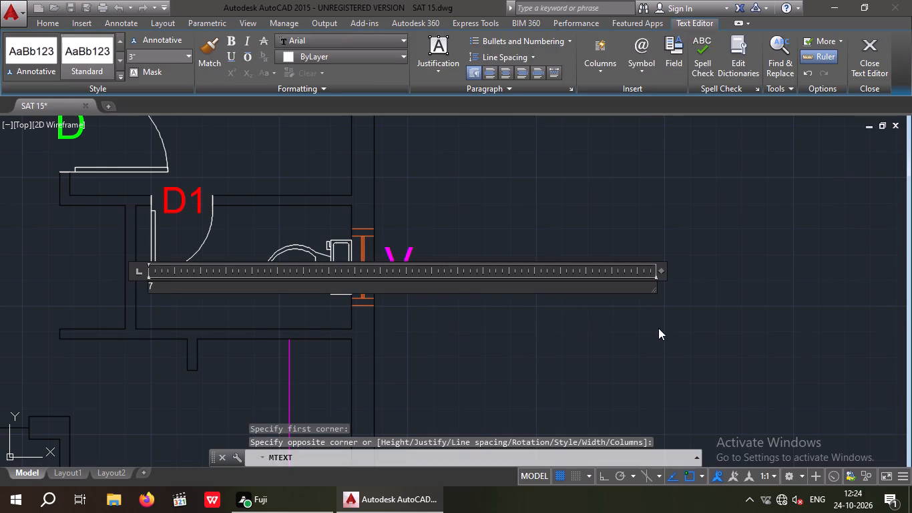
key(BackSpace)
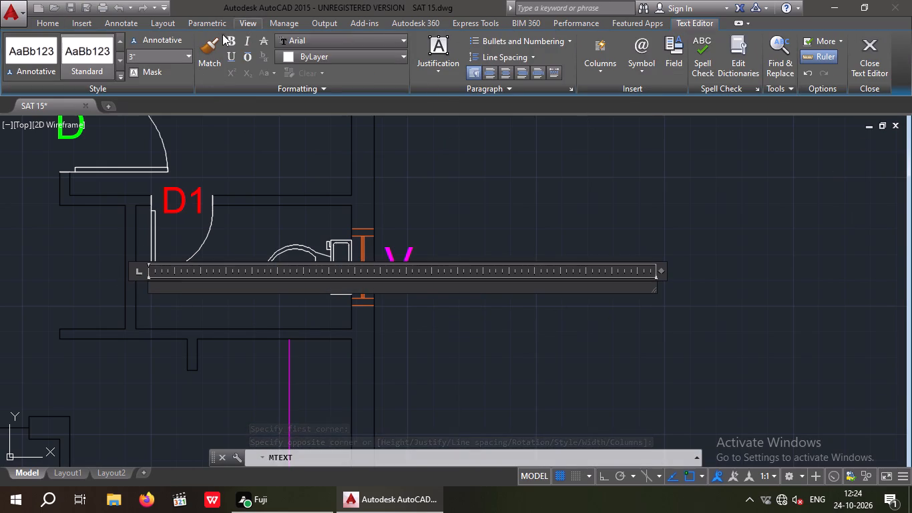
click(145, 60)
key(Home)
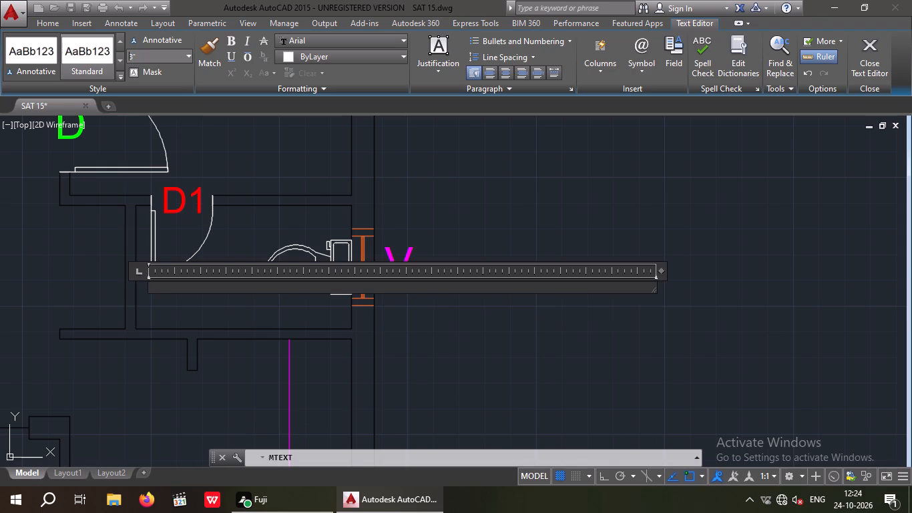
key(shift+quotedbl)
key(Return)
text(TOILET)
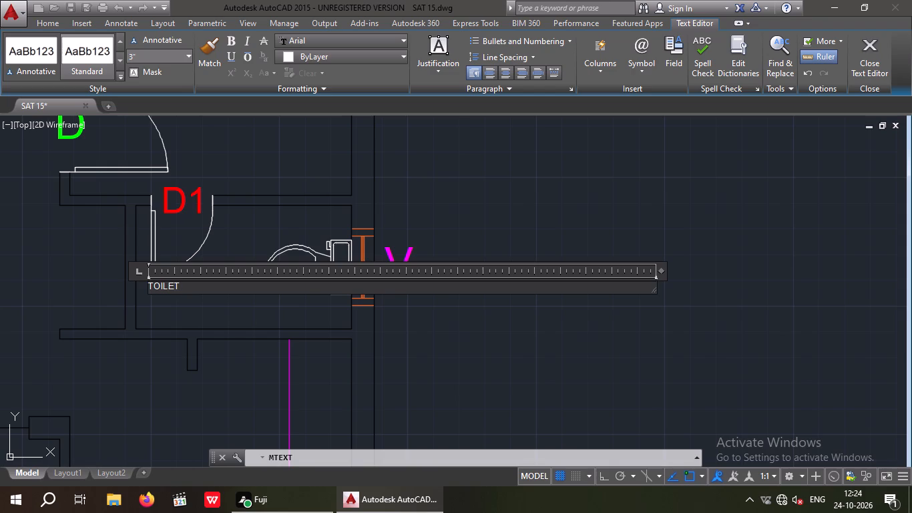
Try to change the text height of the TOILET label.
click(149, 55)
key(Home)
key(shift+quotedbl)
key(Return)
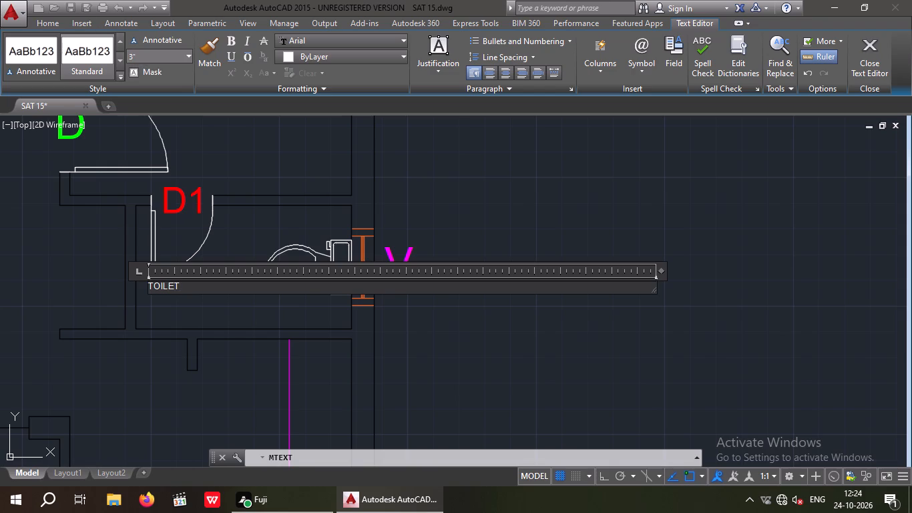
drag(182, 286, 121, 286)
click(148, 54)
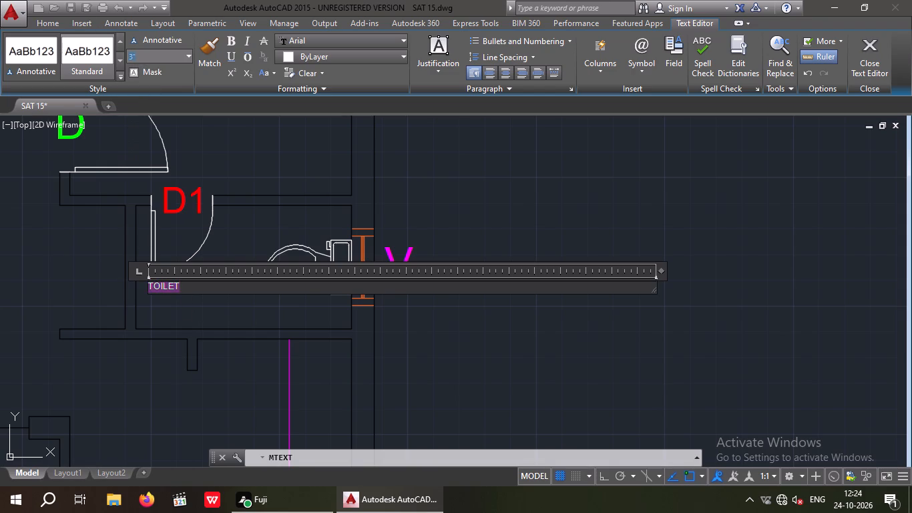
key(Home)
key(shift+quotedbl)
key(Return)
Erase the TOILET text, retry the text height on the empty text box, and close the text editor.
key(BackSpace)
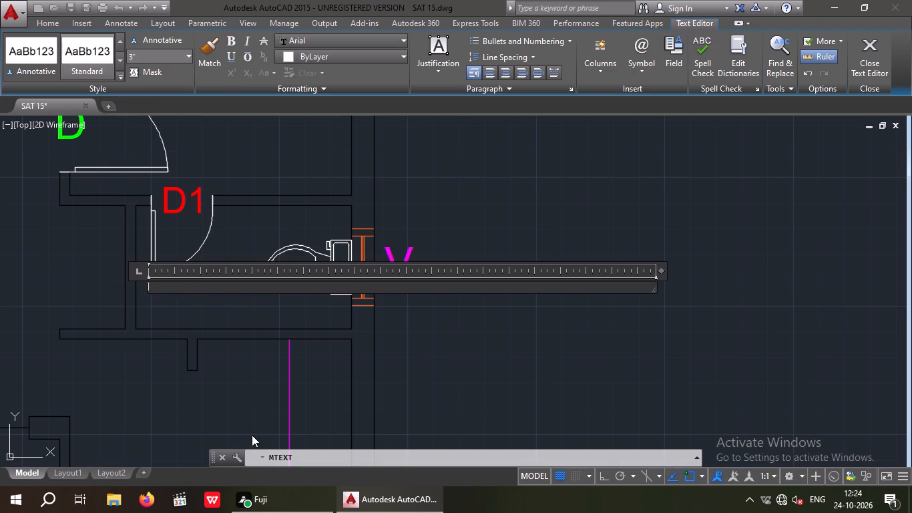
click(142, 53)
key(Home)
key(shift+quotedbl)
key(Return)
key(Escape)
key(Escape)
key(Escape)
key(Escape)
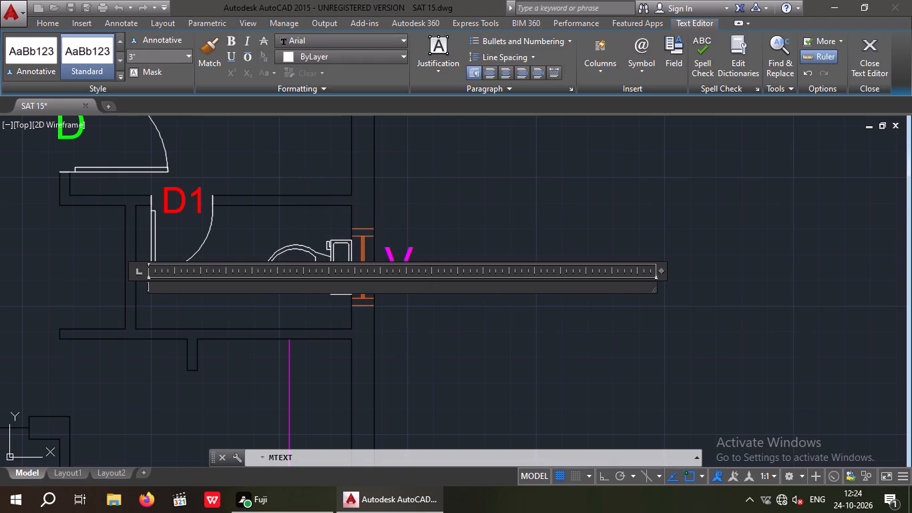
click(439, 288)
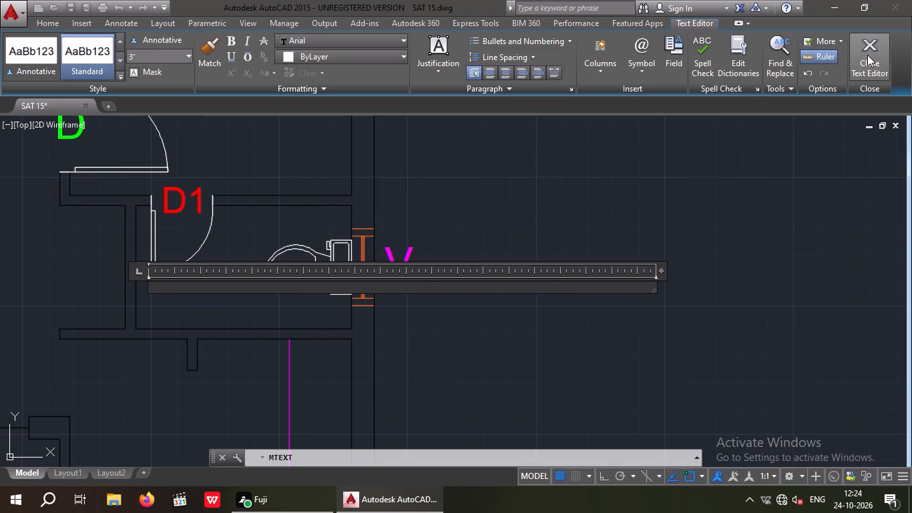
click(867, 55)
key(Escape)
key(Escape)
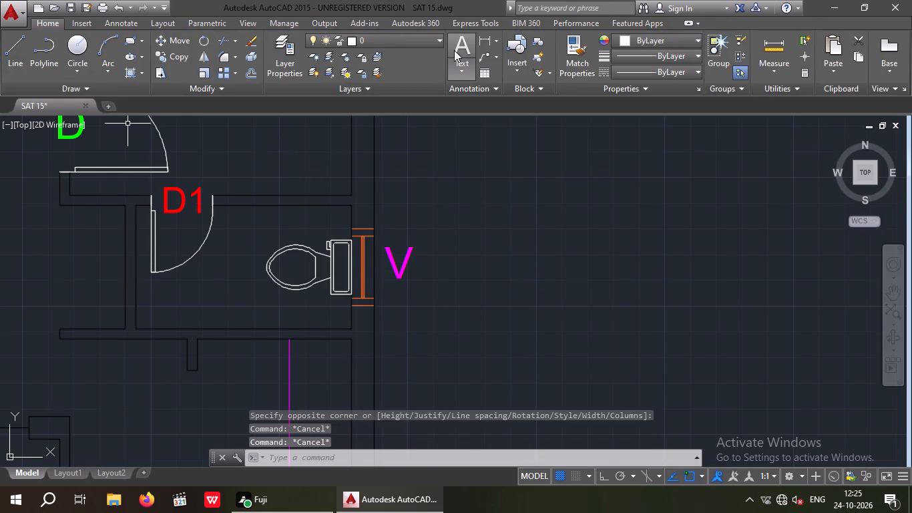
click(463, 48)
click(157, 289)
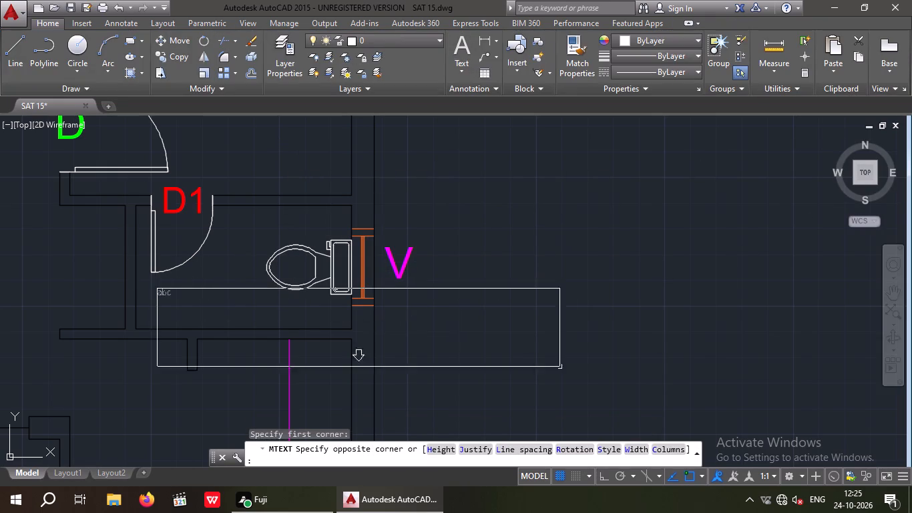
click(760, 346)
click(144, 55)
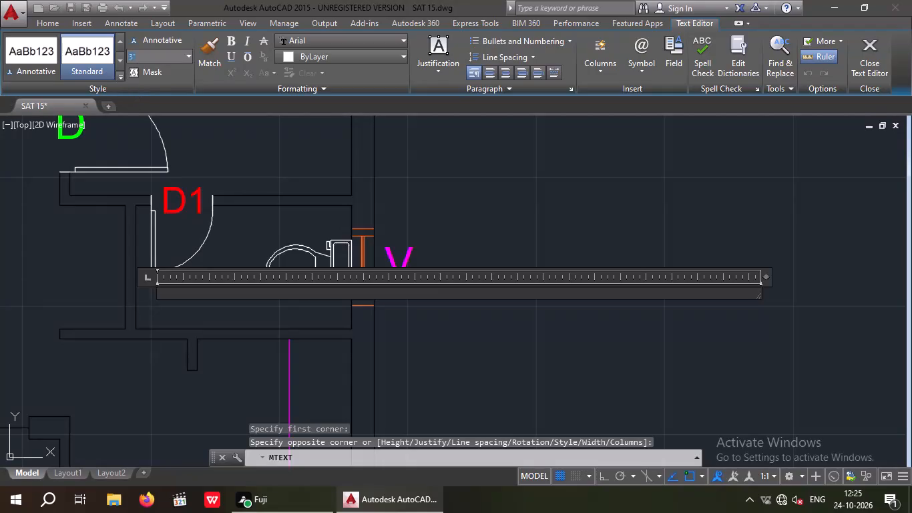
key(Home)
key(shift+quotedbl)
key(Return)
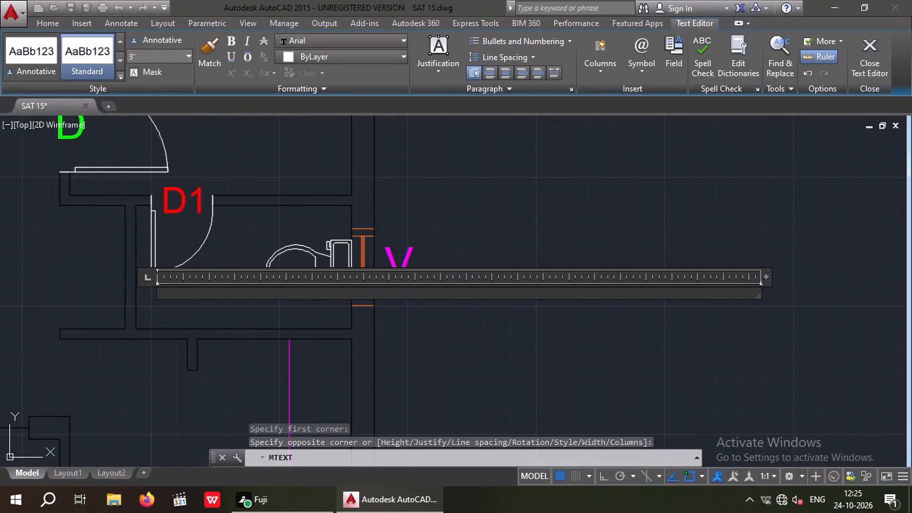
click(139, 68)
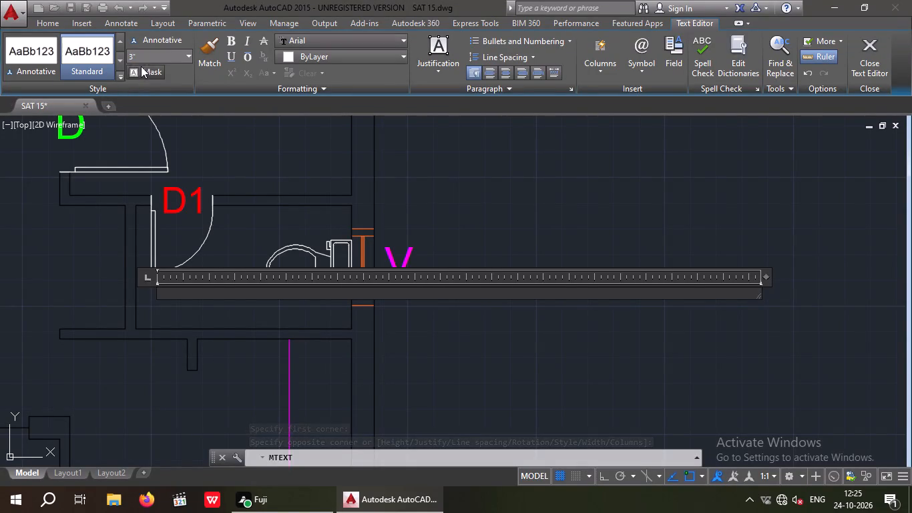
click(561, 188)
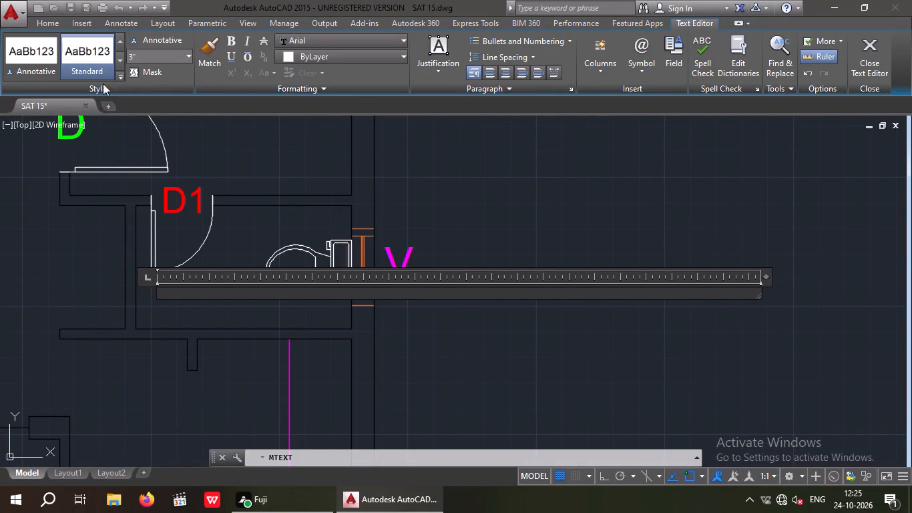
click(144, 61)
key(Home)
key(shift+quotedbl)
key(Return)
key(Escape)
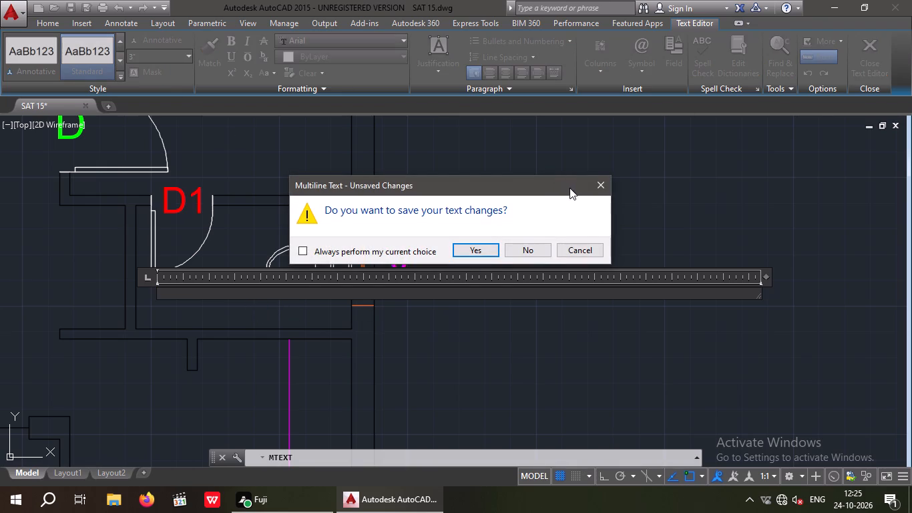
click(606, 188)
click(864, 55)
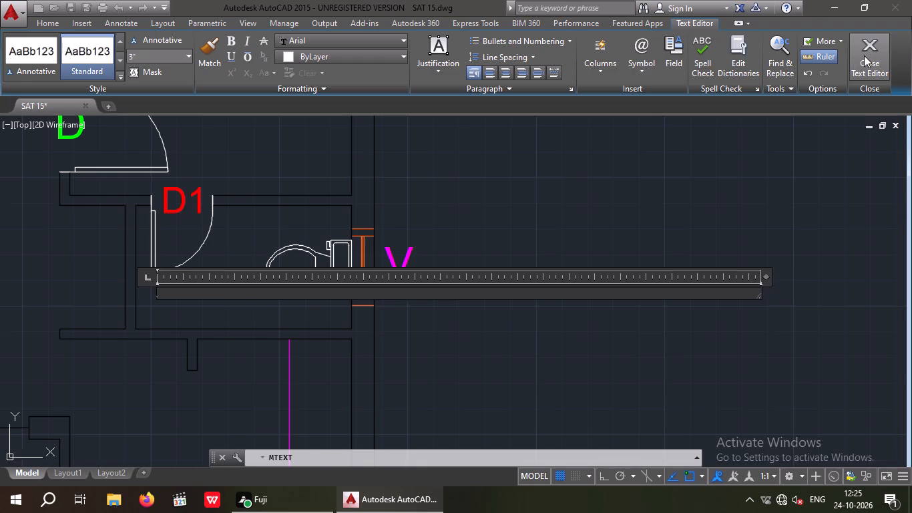
Copy the TOILET 2 label with its 7'X4' size into the toilet below Bedroom 5.
scroll(497, 371, down, 3)
middle_drag(415, 232, 423, 327)
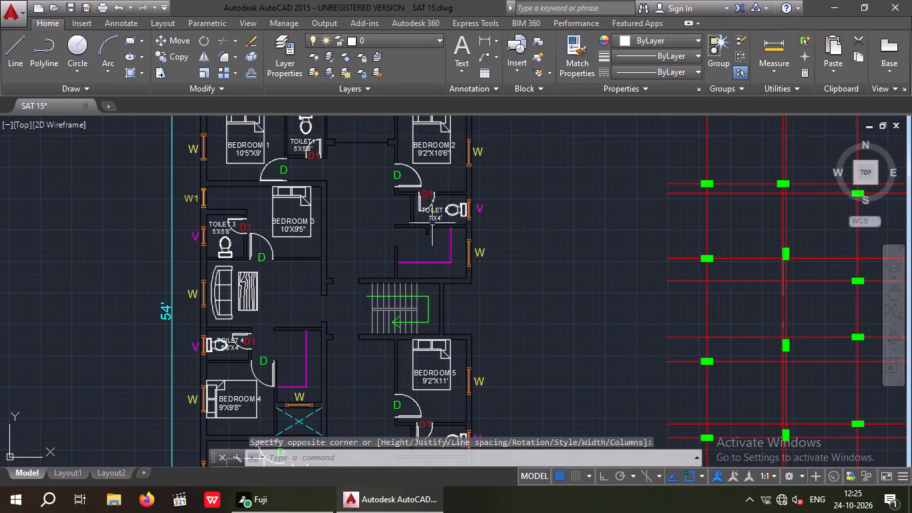
scroll(435, 202, up, 4)
click(424, 303)
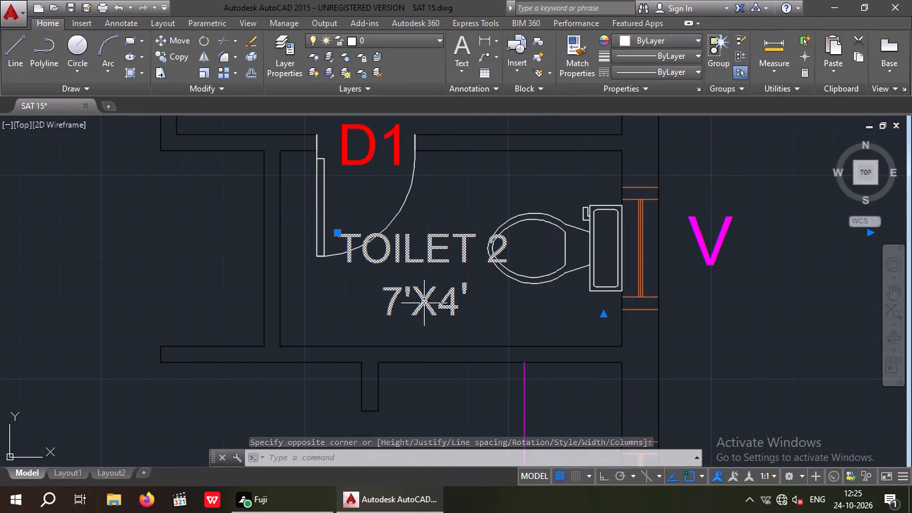
click(179, 57)
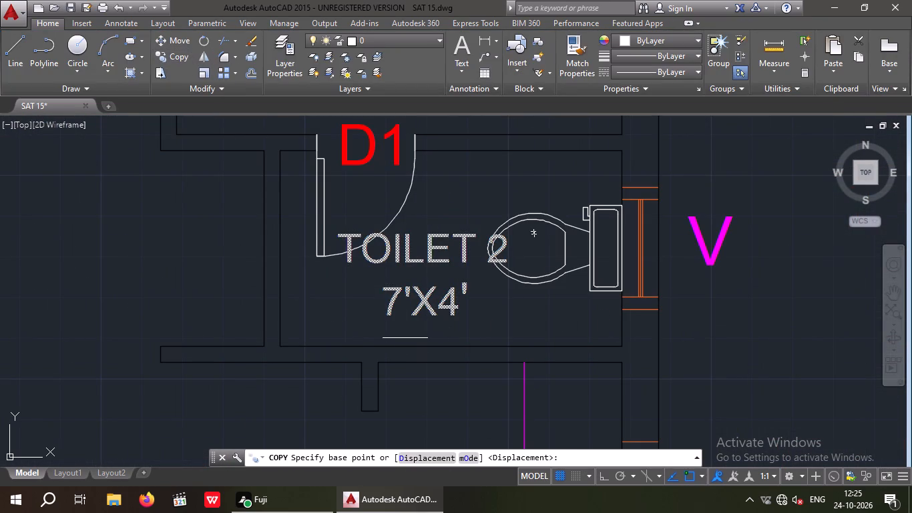
click(390, 320)
scroll(349, 234, down, 4)
middle_drag(354, 373, 283, 240)
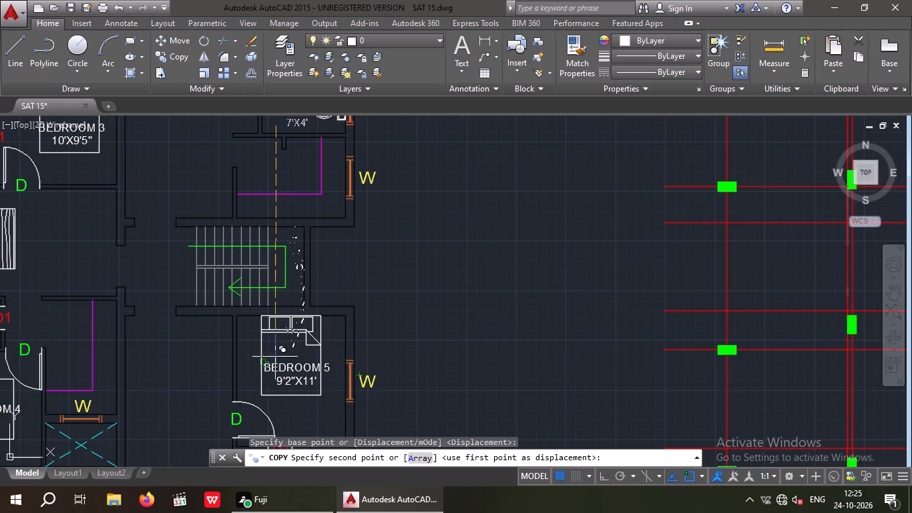
middle_drag(275, 346, 304, 218)
scroll(316, 372, up, 3)
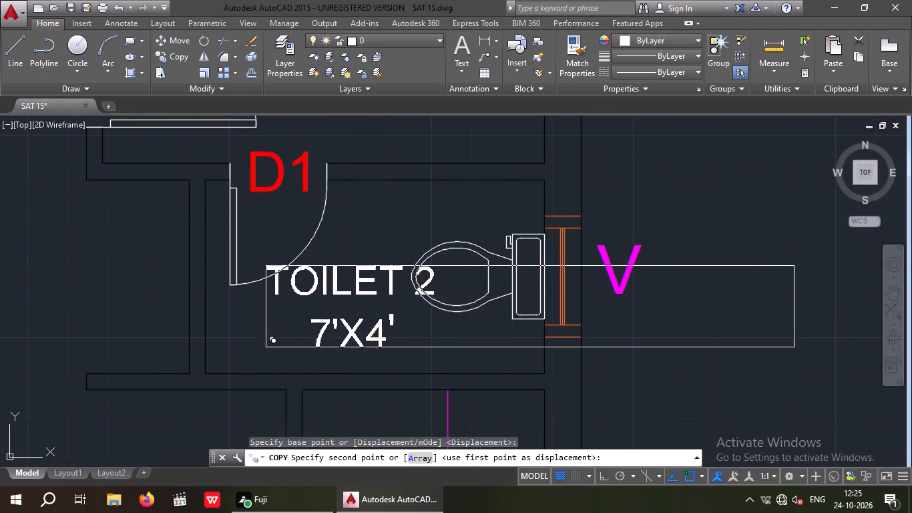
click(280, 345)
key(Escape)
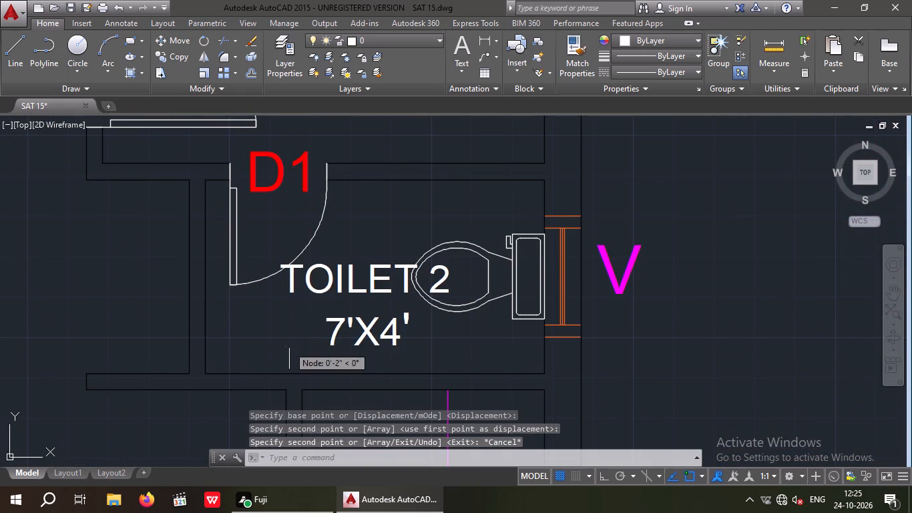
Change the name in the copied label below Bedroom 5 to TOILET 5.
double_click(363, 339)
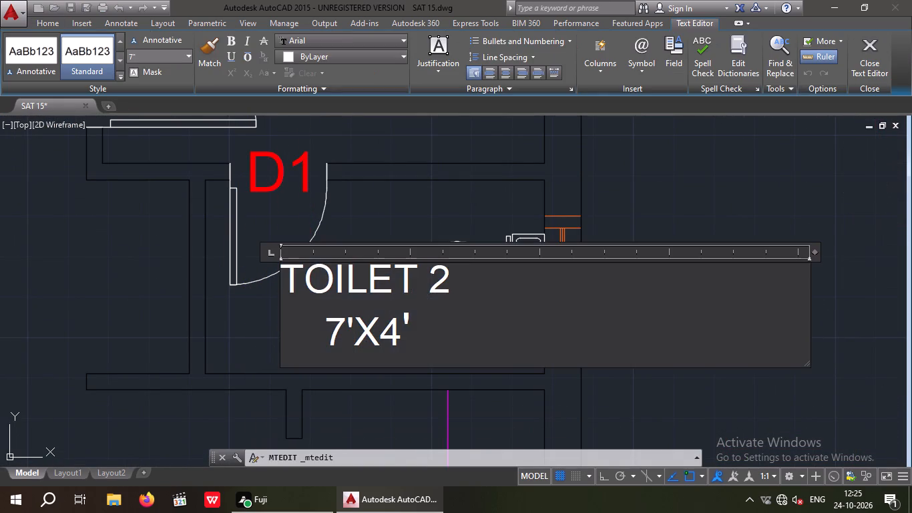
click(469, 287)
key(BackSpace)
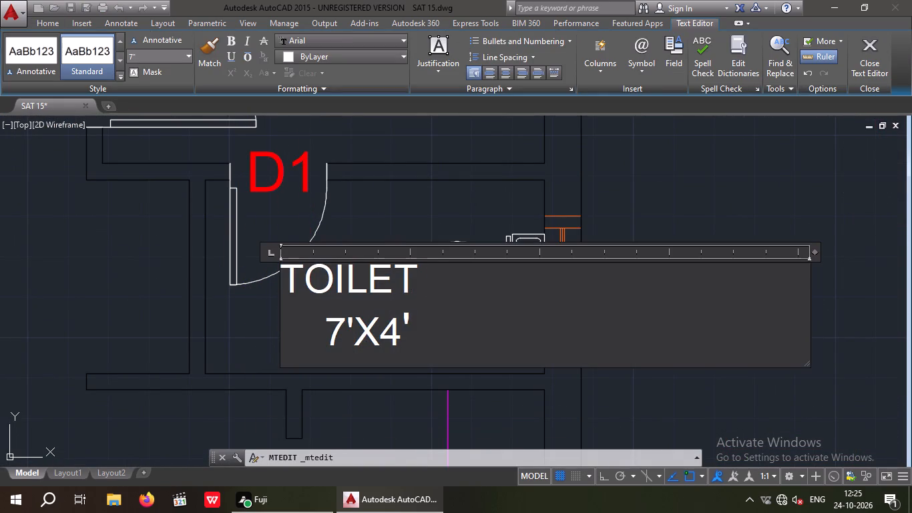
key(Clear)
key(Clear)
key(5)
click(427, 217)
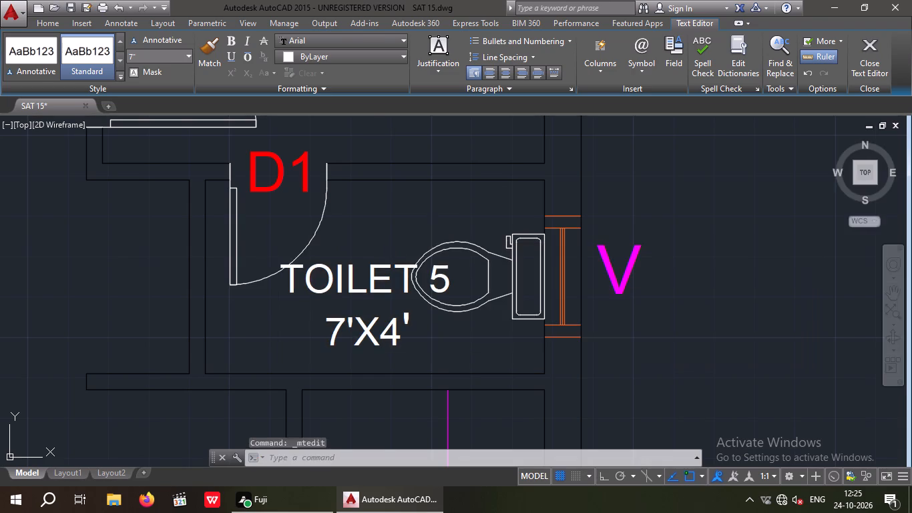
Measure the inner width of the toilet beside Bedroom 6 along its ventilator wall with a linear dimension, without placing it.
scroll(427, 217, down, 3)
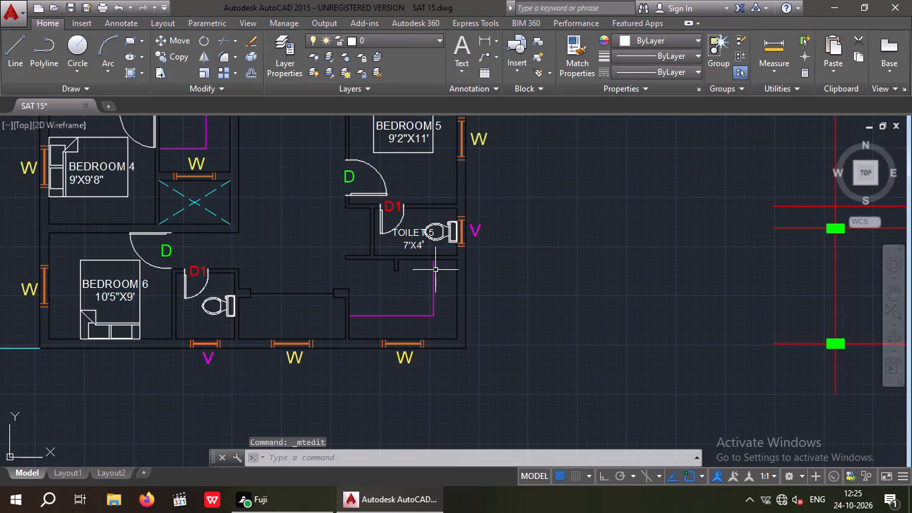
scroll(432, 271, down, 1)
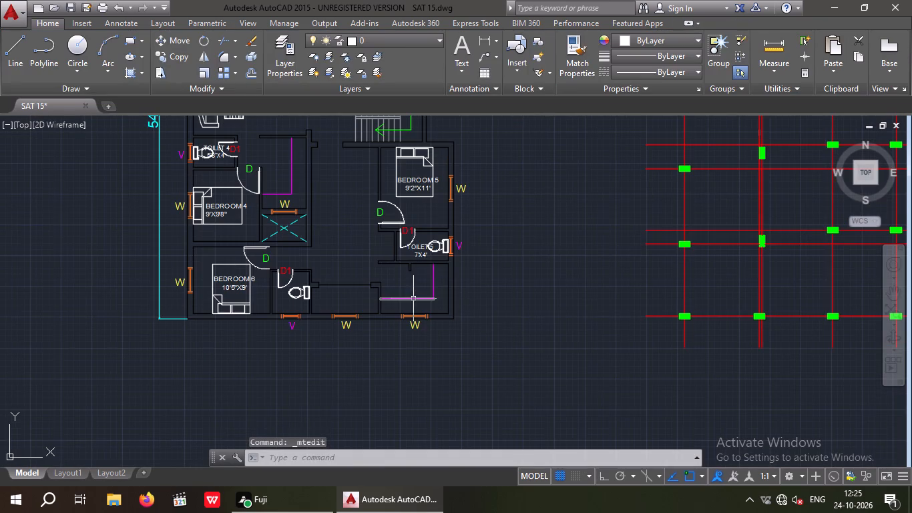
middle_drag(413, 299, 345, 254)
middle_drag(345, 295, 395, 315)
scroll(266, 296, up, 3)
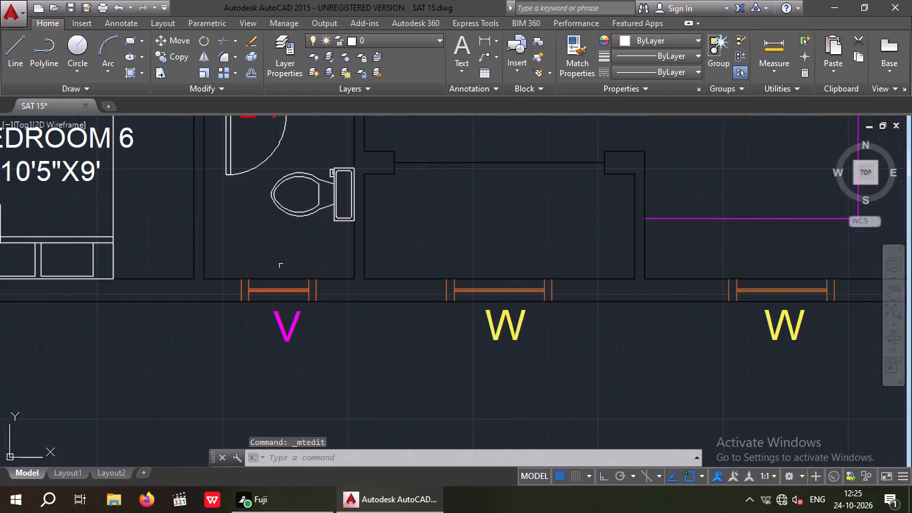
middle_drag(288, 265, 310, 312)
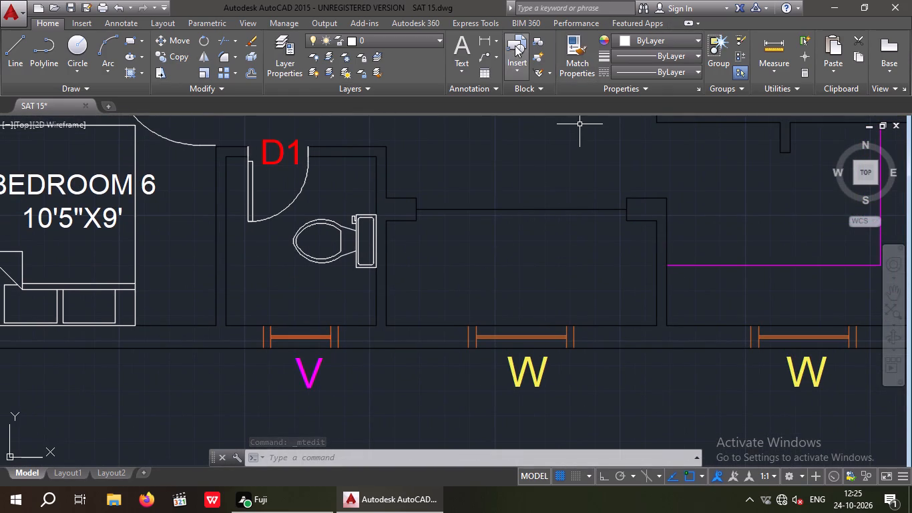
click(479, 38)
scroll(236, 324, up, 2)
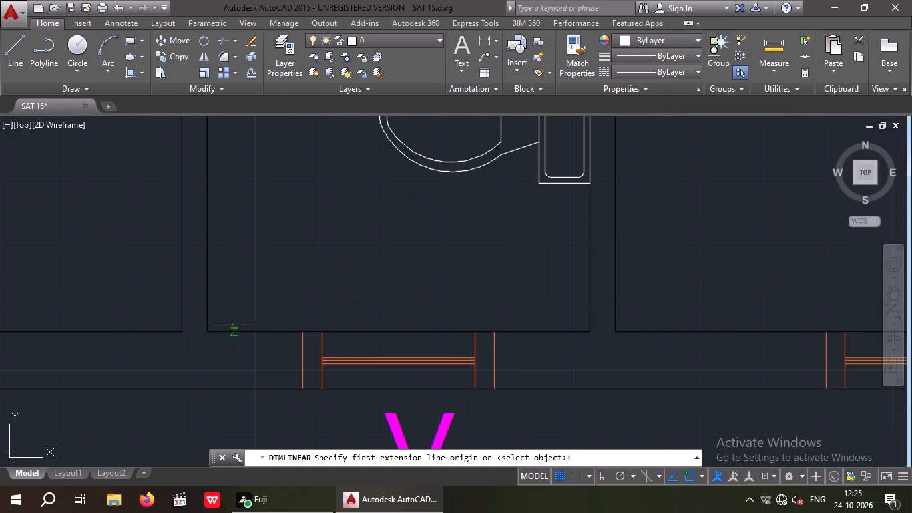
drag(209, 335, 225, 334)
click(589, 333)
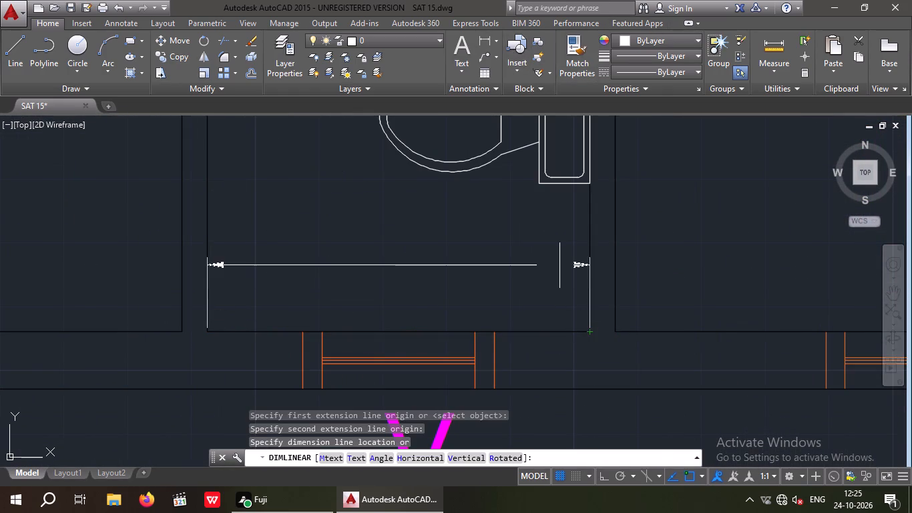
scroll(556, 271, down, 2)
key(space)
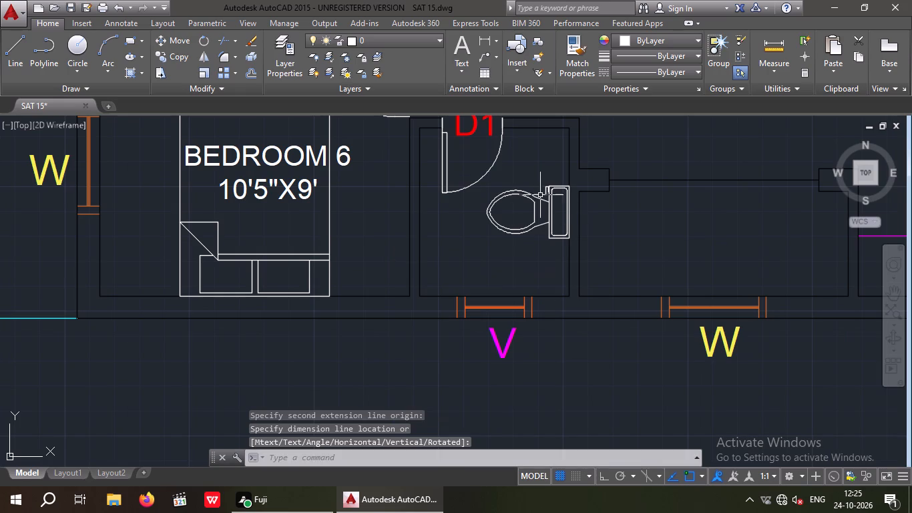
Measure the inner height of the toilet beside Bedroom 6 along the wall behind the WC with a linear dimension, without placing it.
key(space)
click(567, 124)
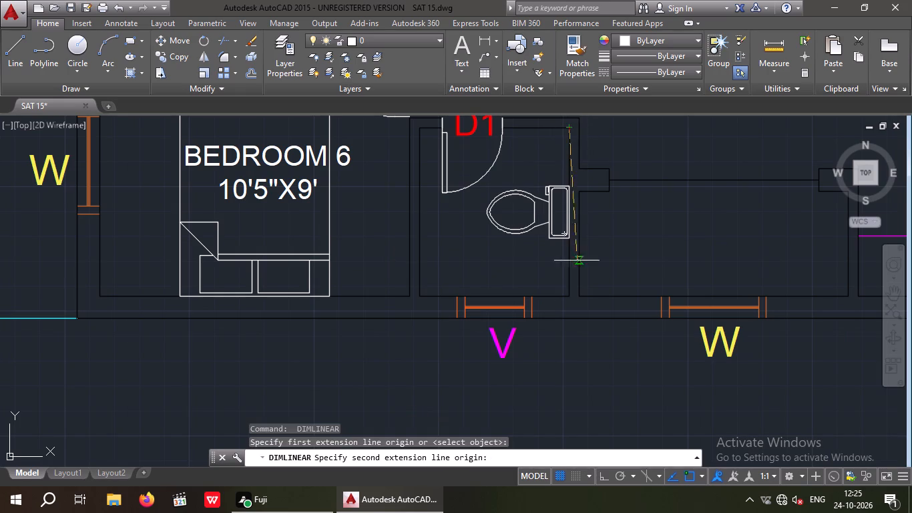
scroll(568, 292, up, 2)
click(569, 309)
scroll(515, 279, down, 2)
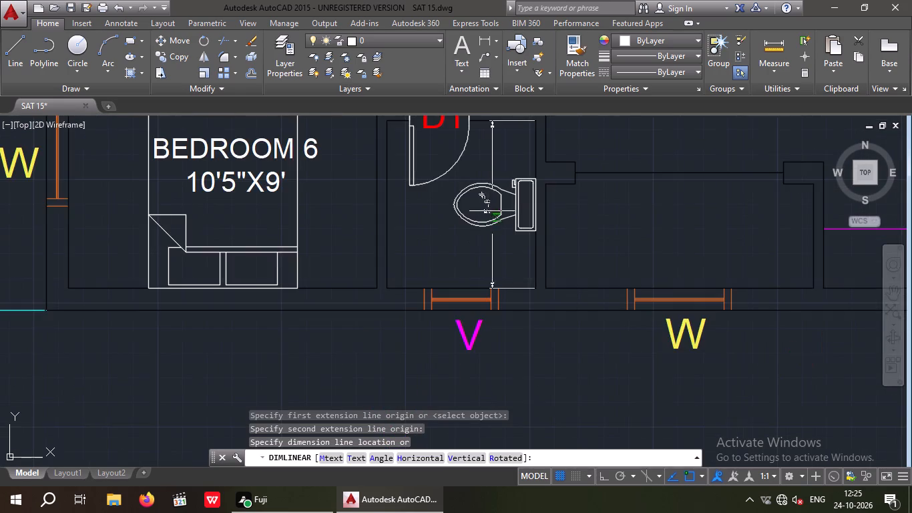
scroll(495, 205, up, 3)
scroll(492, 210, down, 4)
key(Escape)
key(Escape)
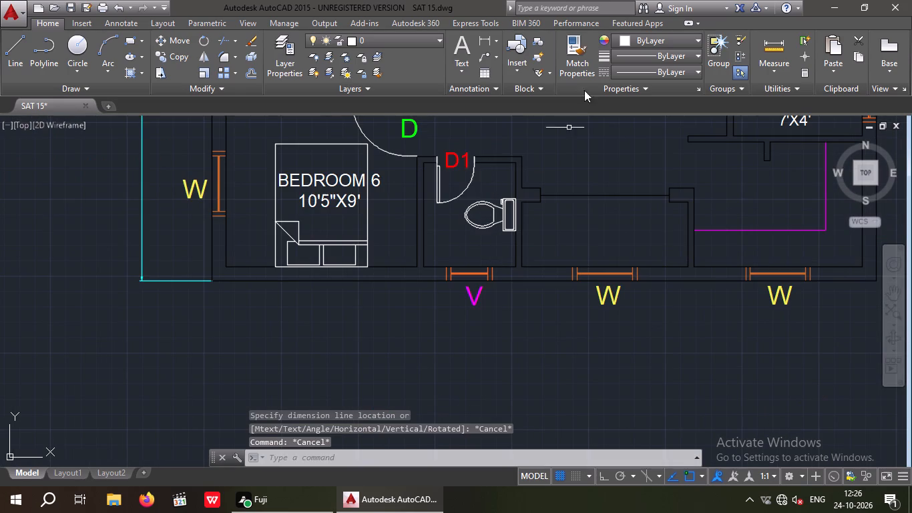
Write a multiline text label in the toilet beside Bedroom 6 reading TOILET 6 with 5'8"X5' on the second line.
click(461, 43)
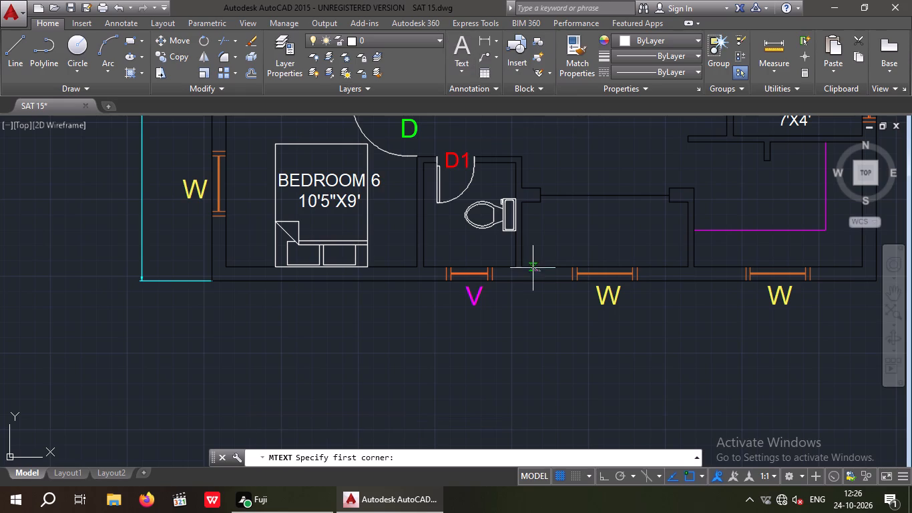
drag(435, 226, 433, 236)
click(758, 256)
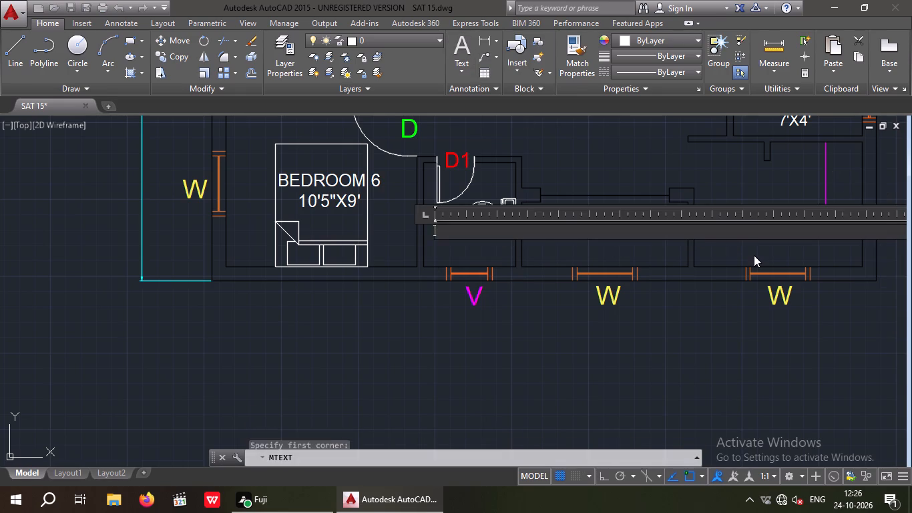
key(t)
key(Return)
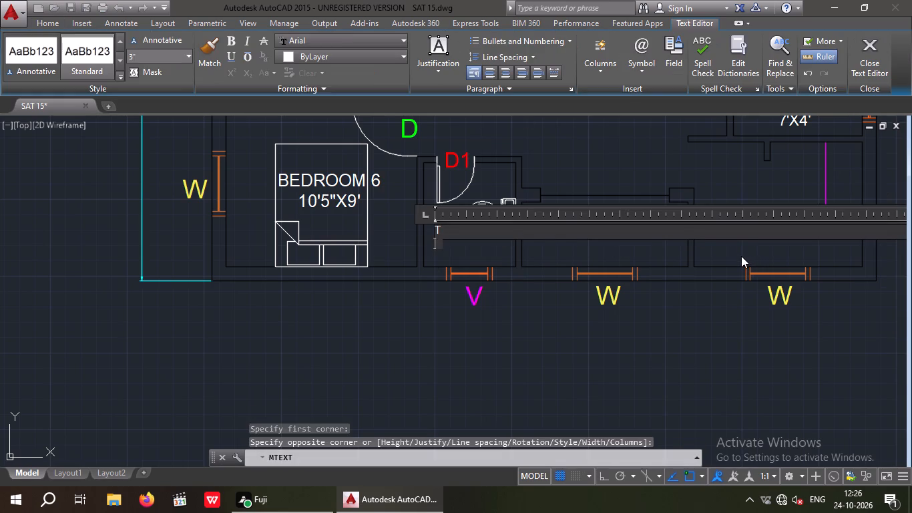
key(5)
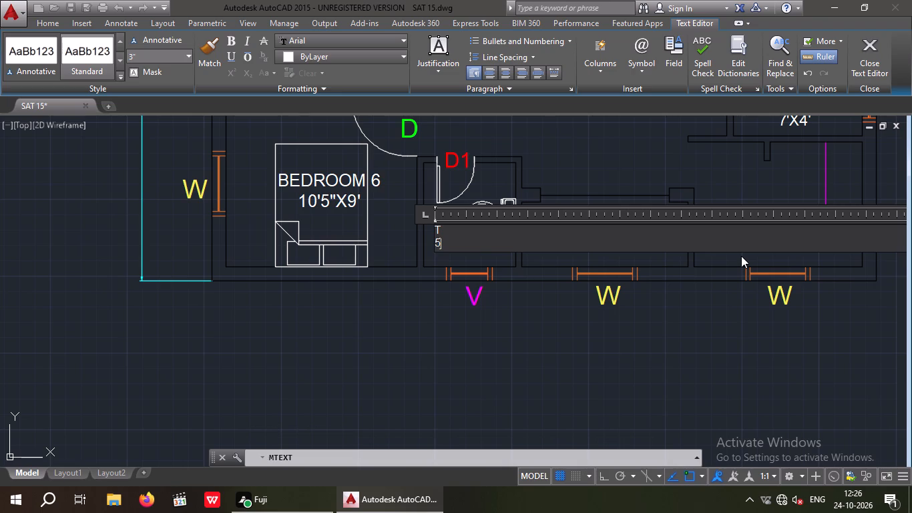
key(apostrophe)
key(8)
key(shift+quotedbl)
key(5)
key(apostrophe)
key(Left)
key(Left)
key(Left)
key(Down)
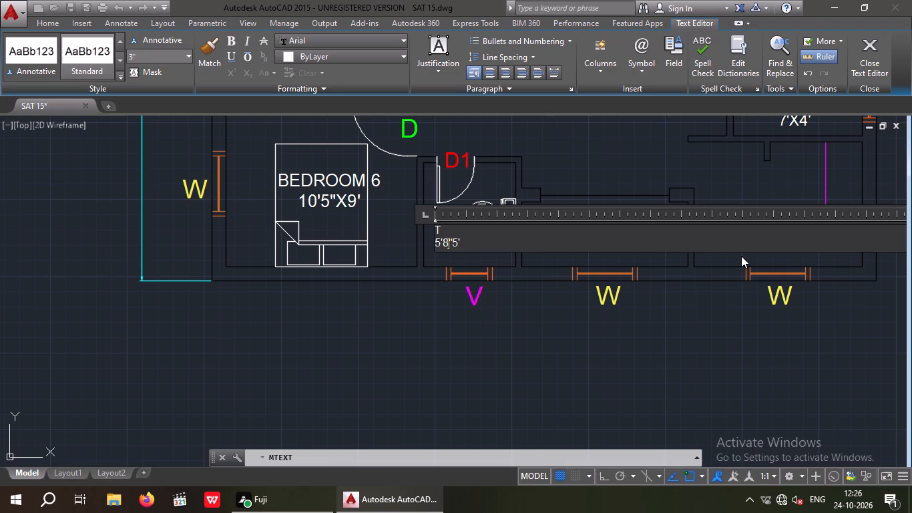
key(Right)
key(x)
key(Up)
text(OILET)
key(space)
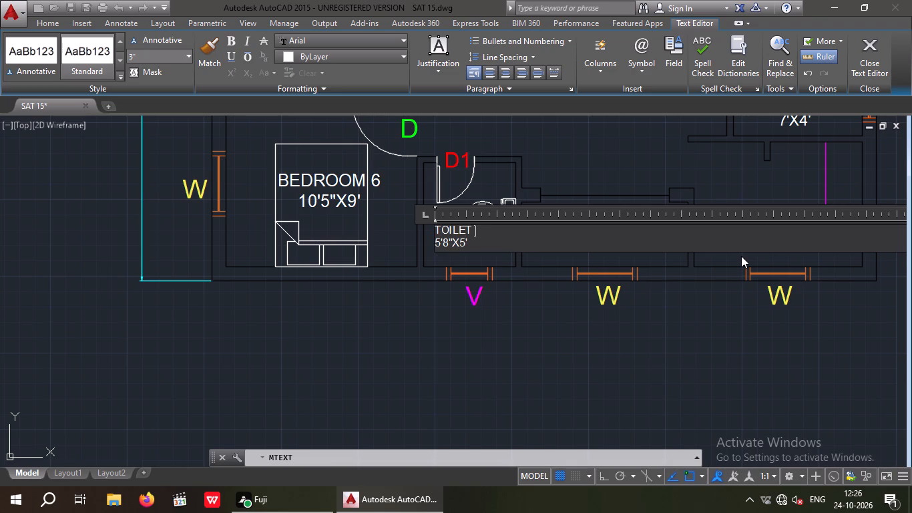
key(6)
Indent the 5'8"X5' size line beneath TOILET 6 with two leading spaces.
key(Down)
key(Left)
key(Left)
key(Left)
key(Left)
key(Left)
key(Left)
key(space)
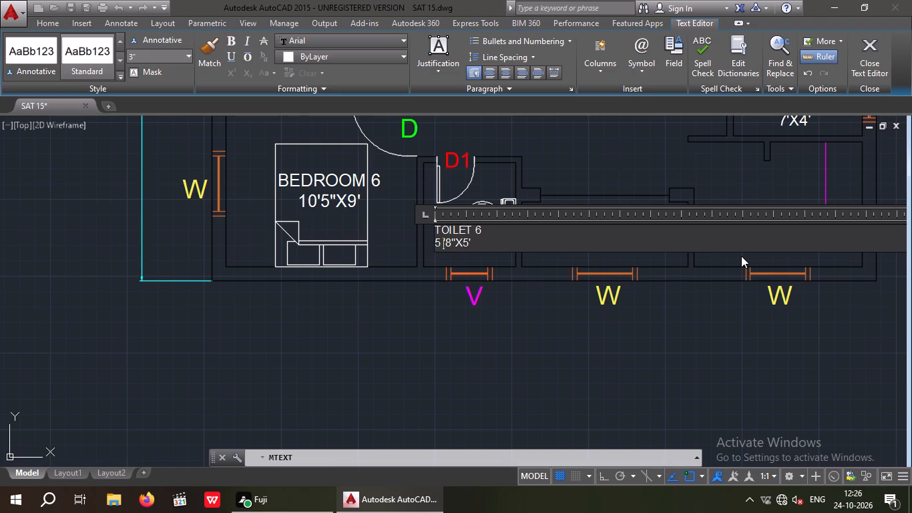
key(BackSpace)
key(Left)
key(space)
key(space)
Set the text height of both lines of the TOILET 6 label to 7" and finish editing it.
drag(478, 243, 430, 228)
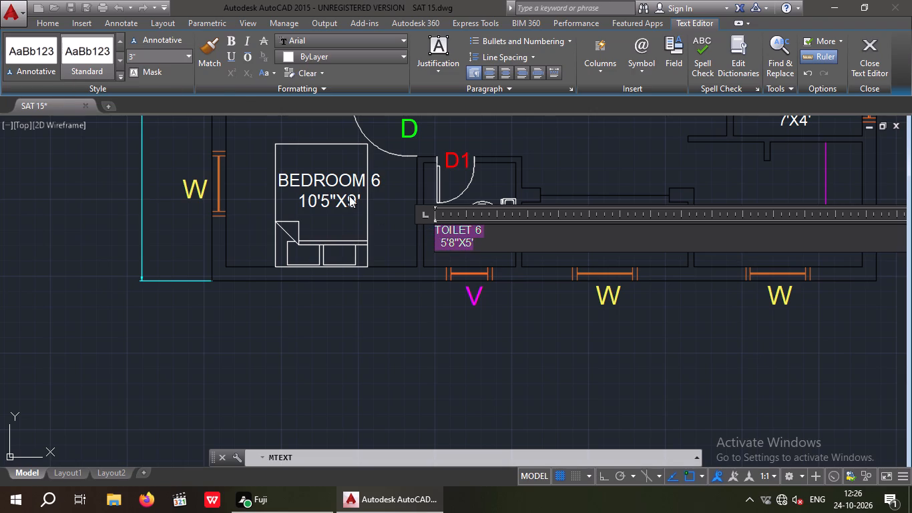
click(150, 57)
key(shift+quotedbl)
key(Return)
click(361, 273)
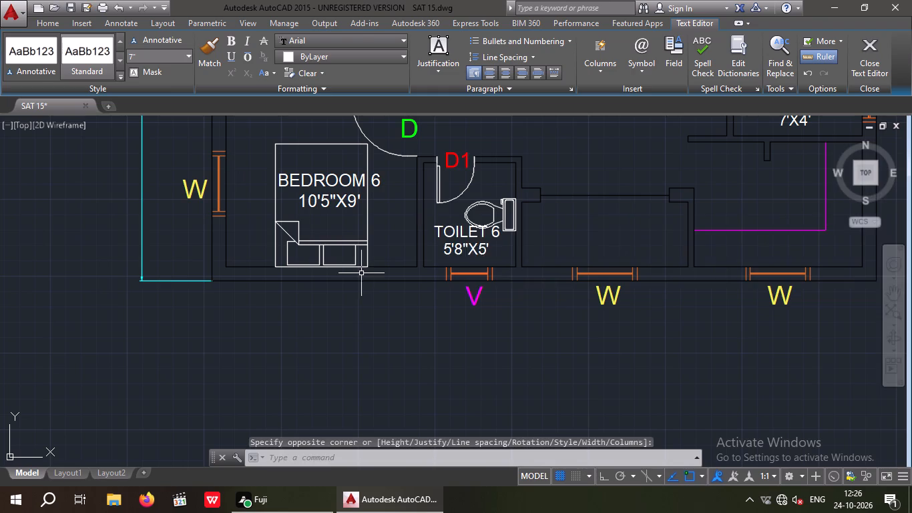
Move the TOILET 6 label slightly down, clear of the WC, into the space above the ventilator wall.
scroll(456, 241, up, 3)
middle_drag(537, 281, 541, 292)
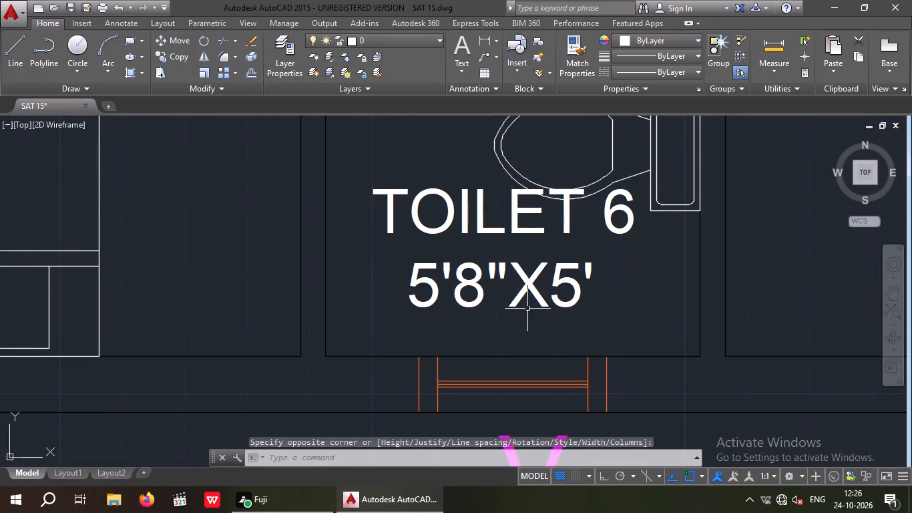
drag(497, 319, 437, 289)
click(409, 209)
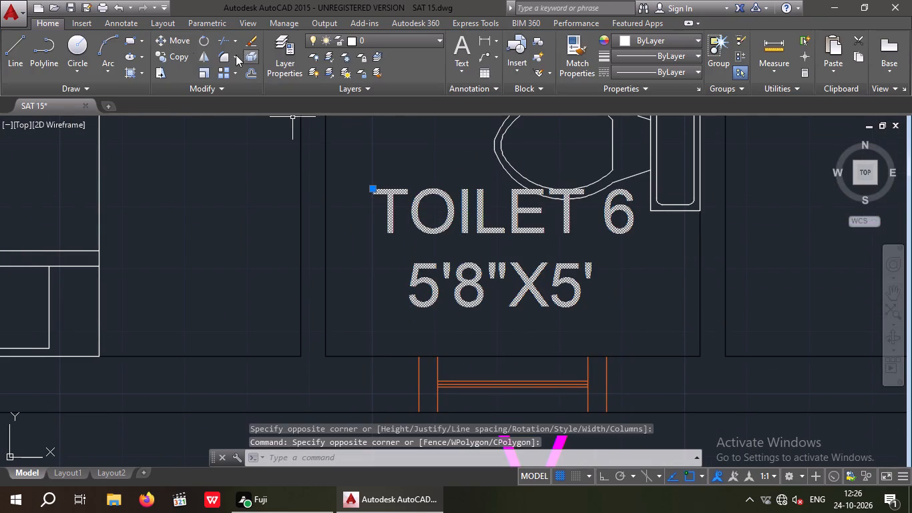
click(176, 41)
click(413, 305)
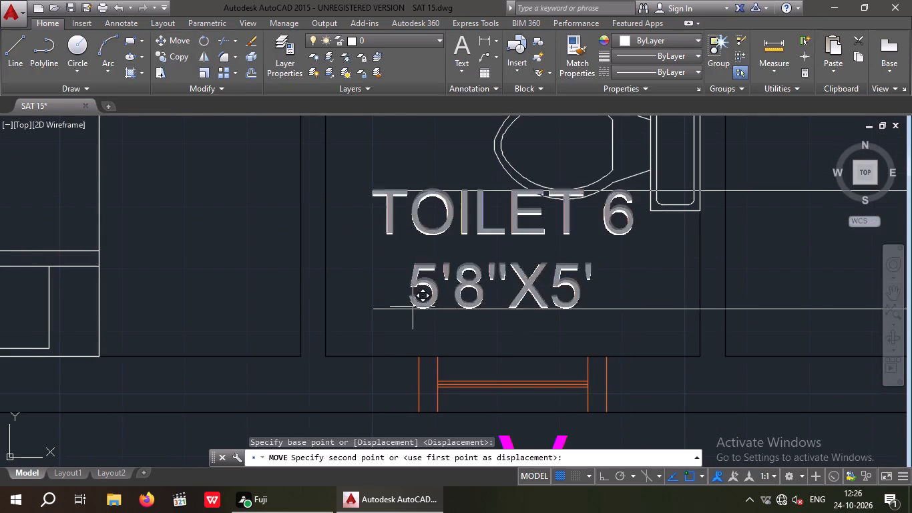
click(400, 327)
scroll(415, 295, down, 2)
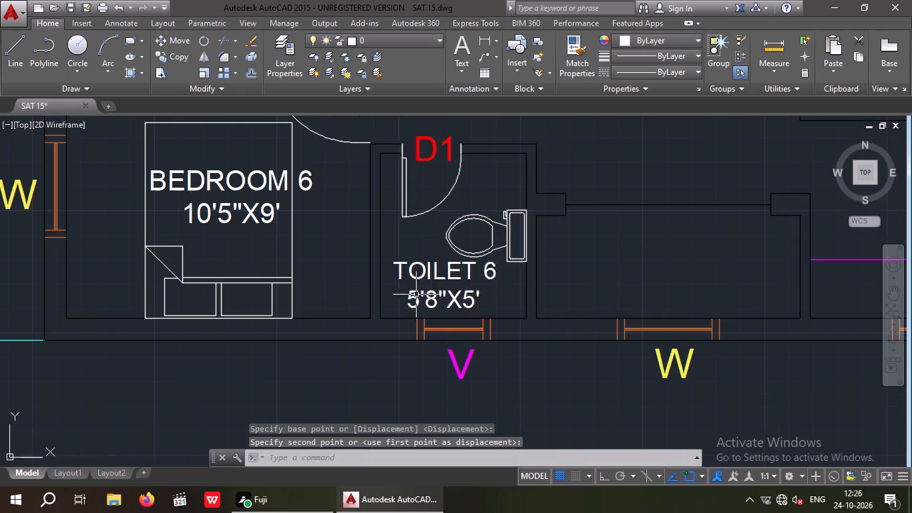
key(Escape)
key(Escape)
Measure the inner height of the cyan-crossed shaft beside Bedroom 4 with a linear dimension, without placing it.
scroll(405, 317, down, 2)
middle_drag(405, 317, 304, 332)
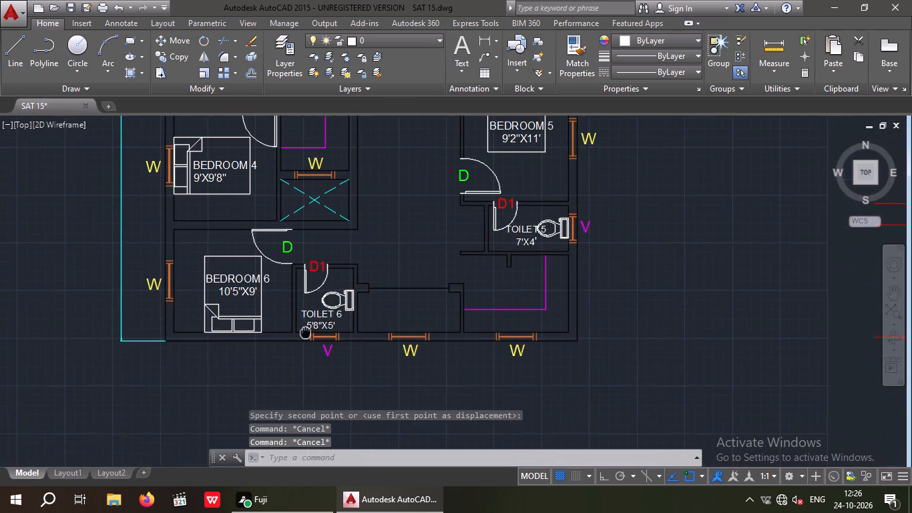
middle_drag(302, 331, 315, 400)
middle_drag(342, 332, 441, 347)
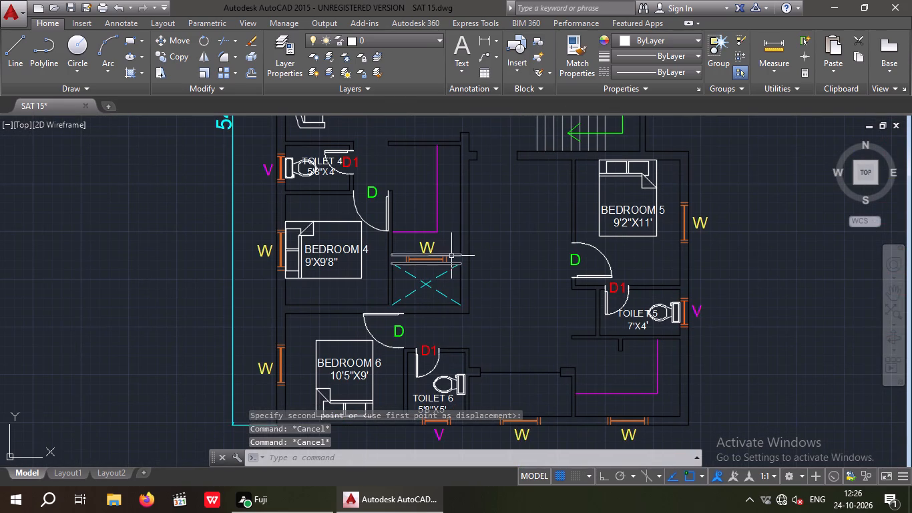
click(484, 38)
scroll(461, 286, up, 2)
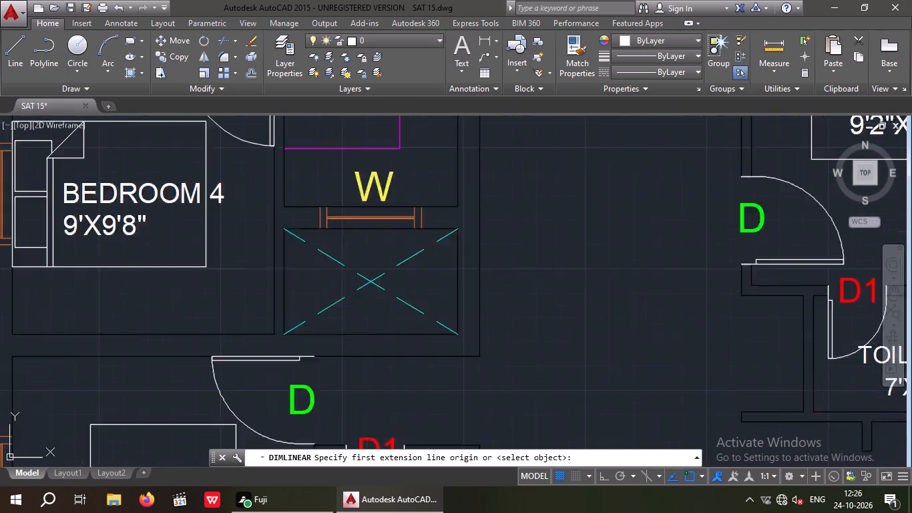
scroll(461, 286, up, 1)
drag(455, 197, 455, 206)
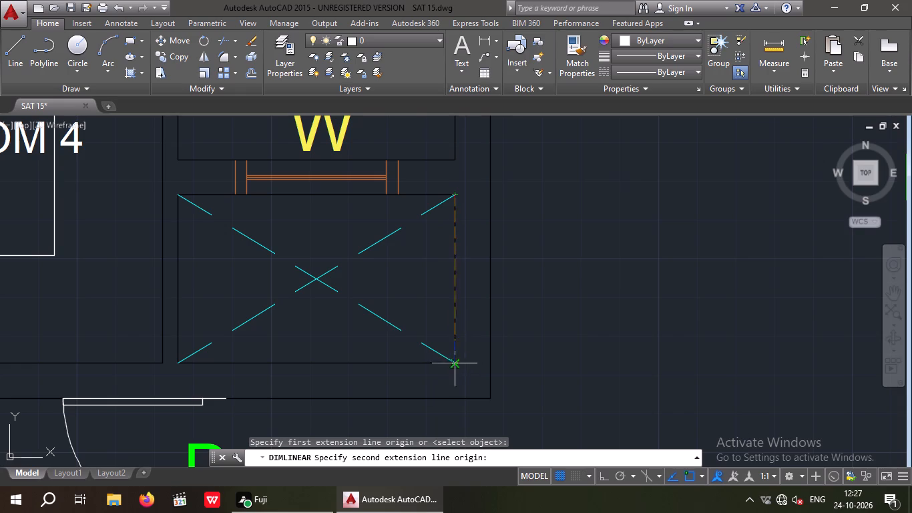
click(452, 368)
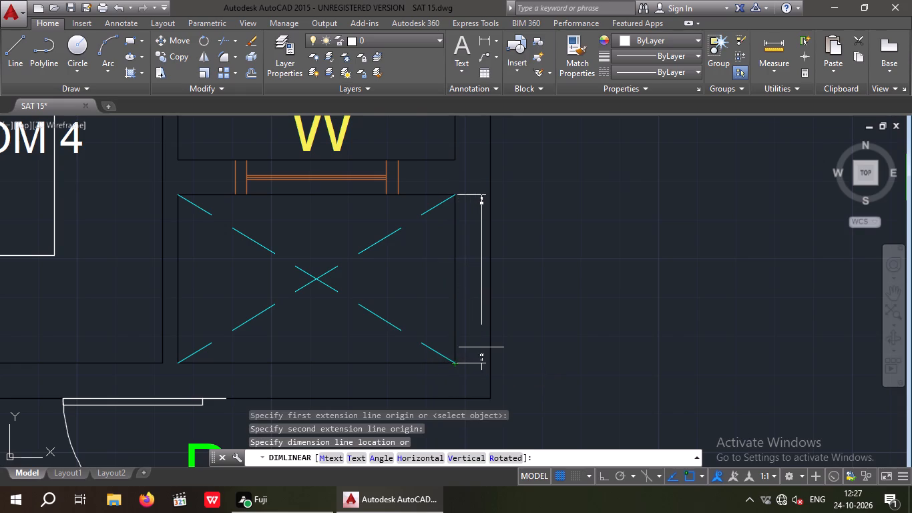
key(space)
Measure the inner width of the cyan-crossed shaft along its window wall with a linear dimension, without placing it.
key(space)
drag(178, 198, 188, 200)
drag(452, 195, 452, 215)
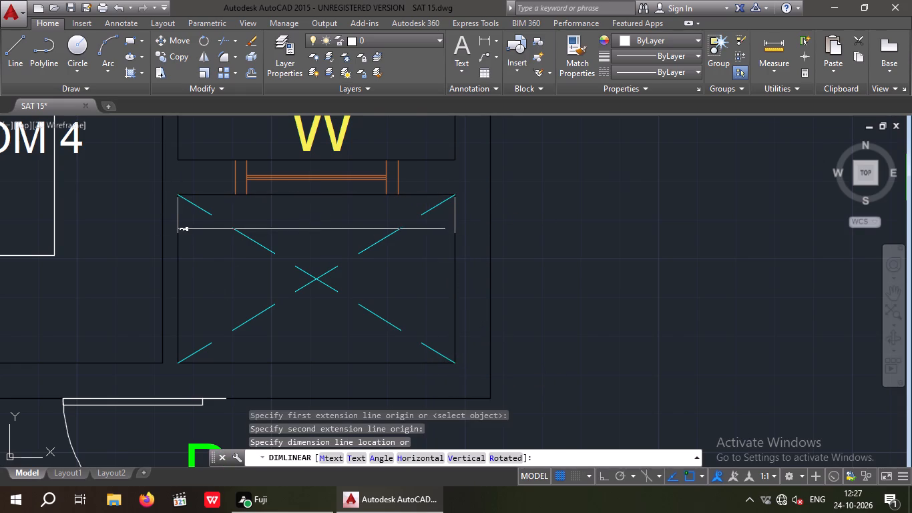
key(Escape)
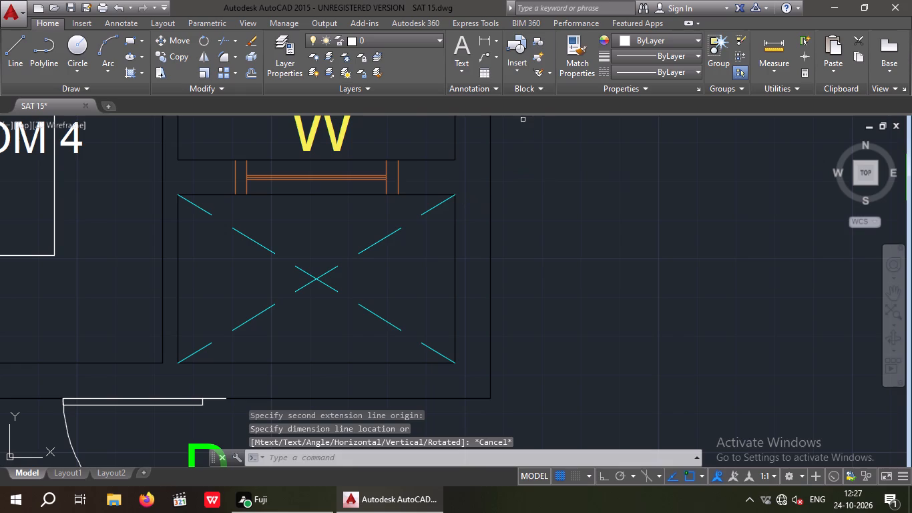
Write an 8" high multiline text label in the cyan-crossed shaft reading OTS with 6'X3'8" on the second line.
click(459, 41)
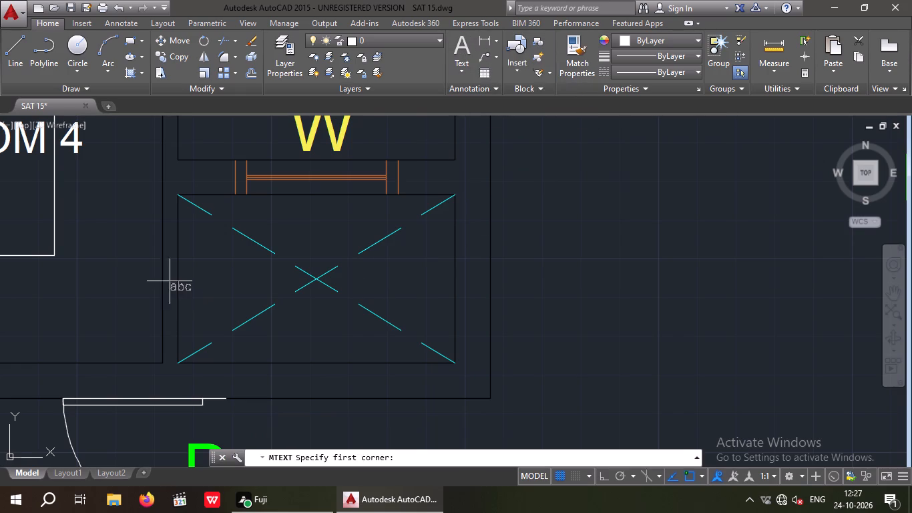
drag(196, 270, 249, 357)
click(753, 341)
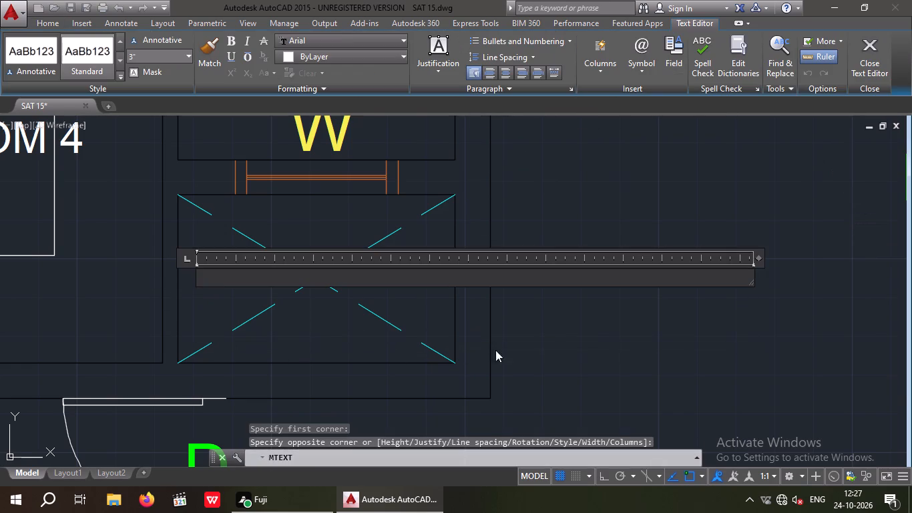
click(145, 60)
key(8)
key(shift+quotedbl)
key(Return)
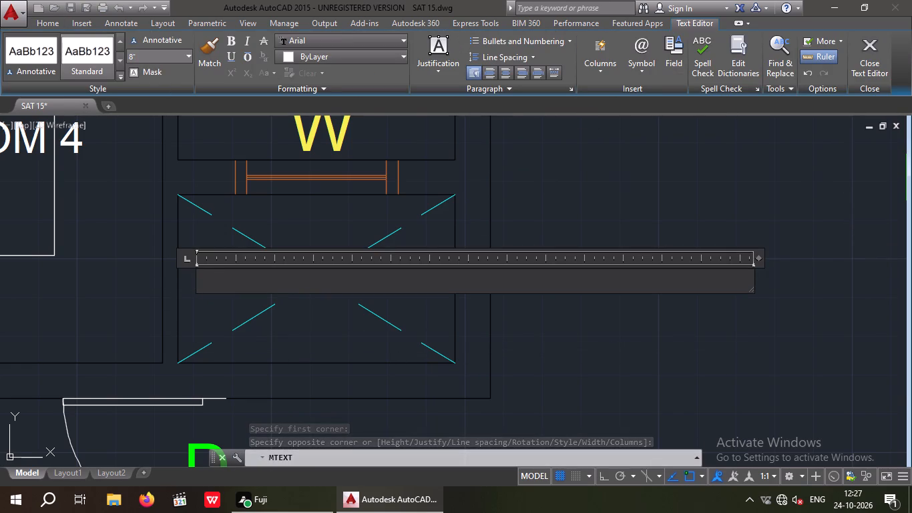
text(OT)
key(s)
key(Return)
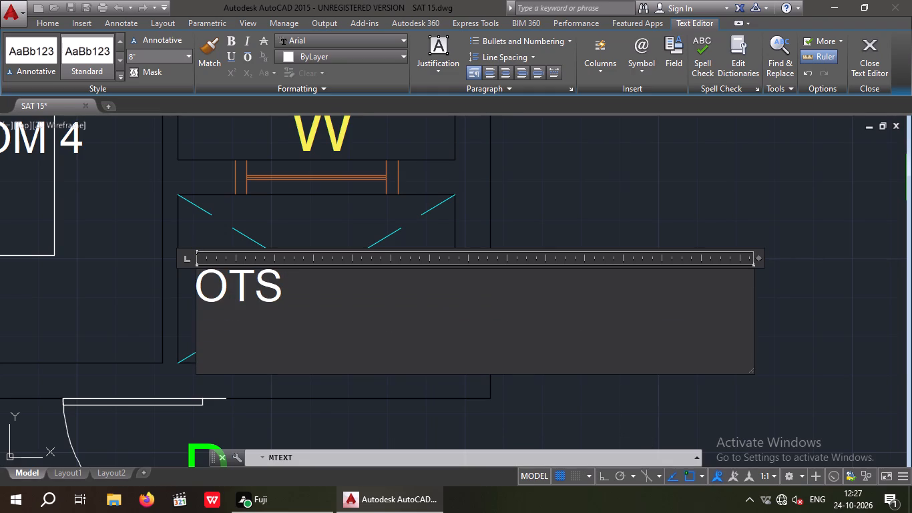
key(6)
key(apostrophe)
key(3)
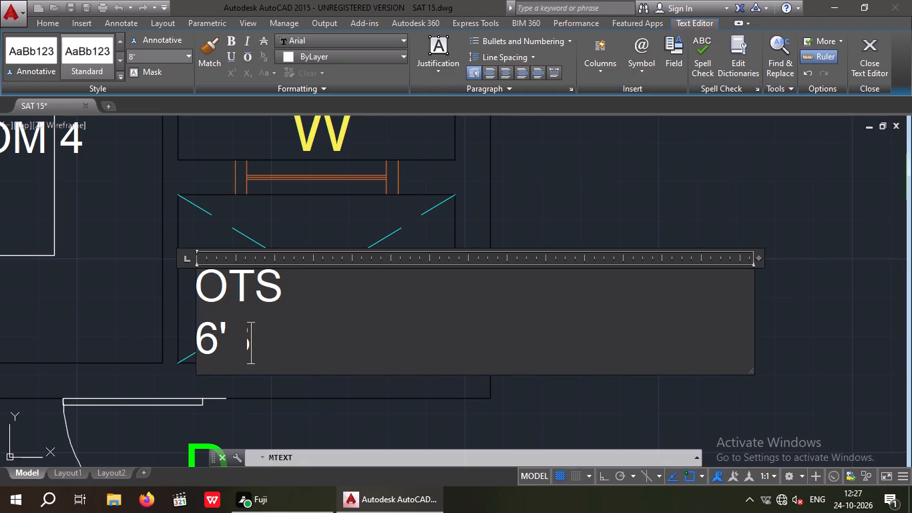
key(apostrophe)
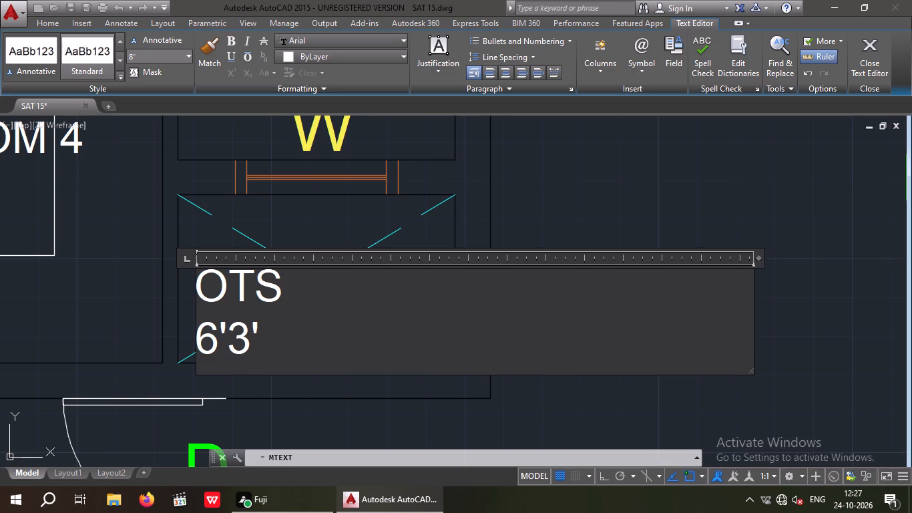
text(8")
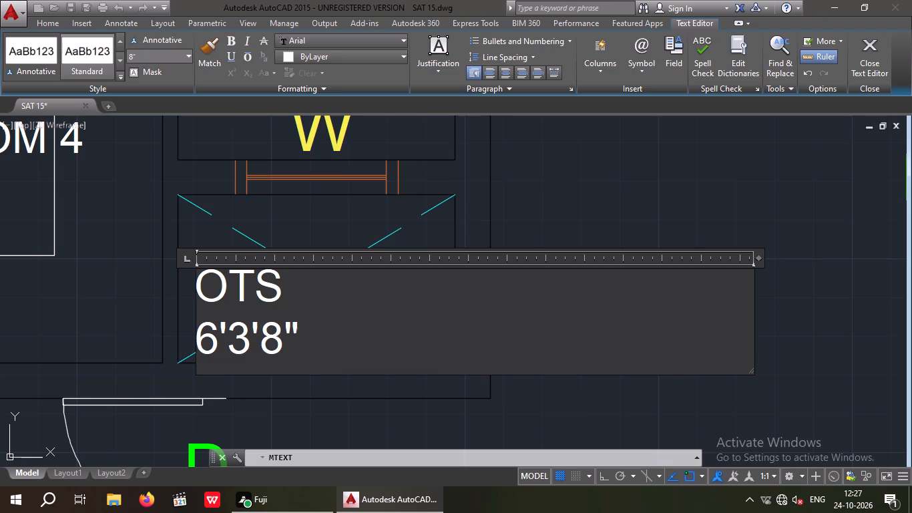
key(Left)
key(Left)
key(Left)
key(Left)
key(x)
Space out the letters of OTS with single spaces so the first line reads O T S, and finish editing the label.
key(Up)
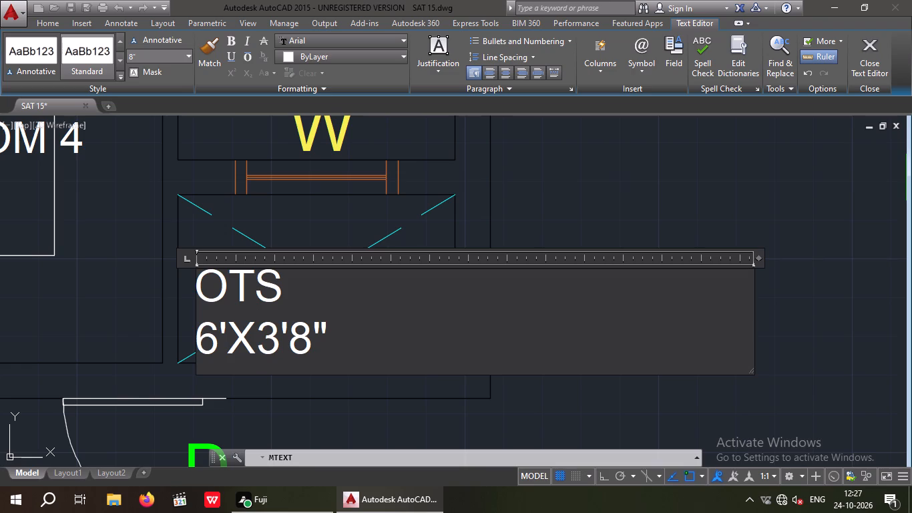
key(Left)
key(space)
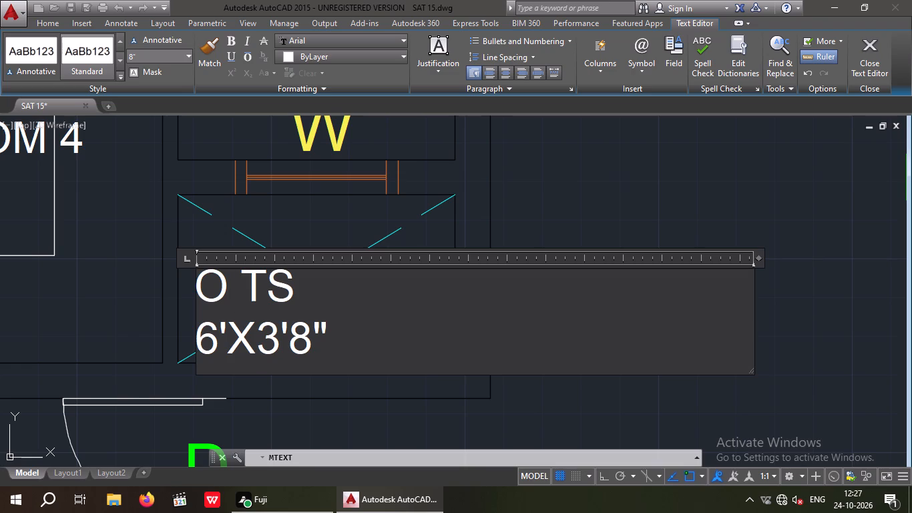
key(Right)
key(space)
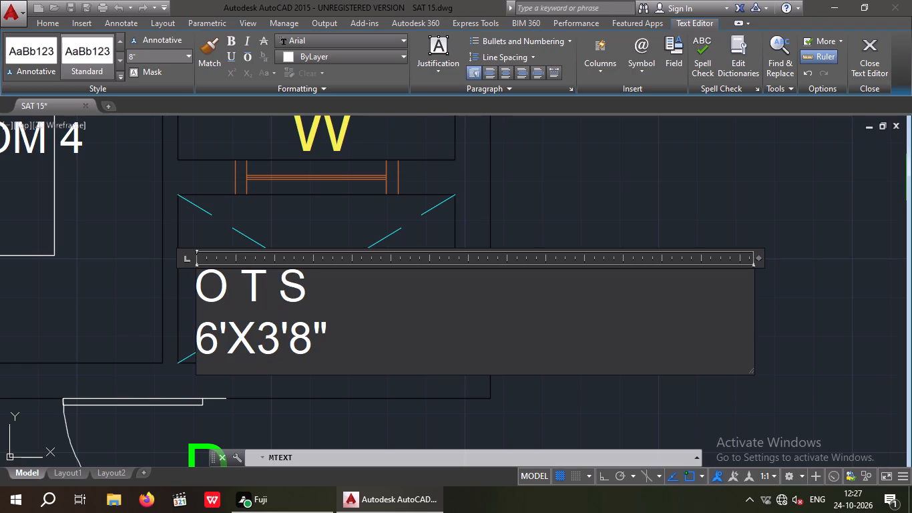
key(Left)
key(Left)
key(Left)
key(Left)
key(space)
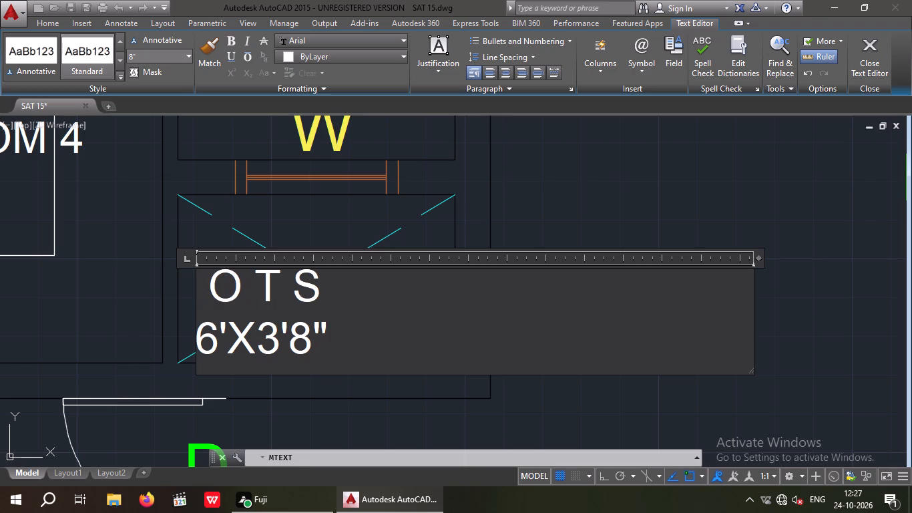
key(BackSpace)
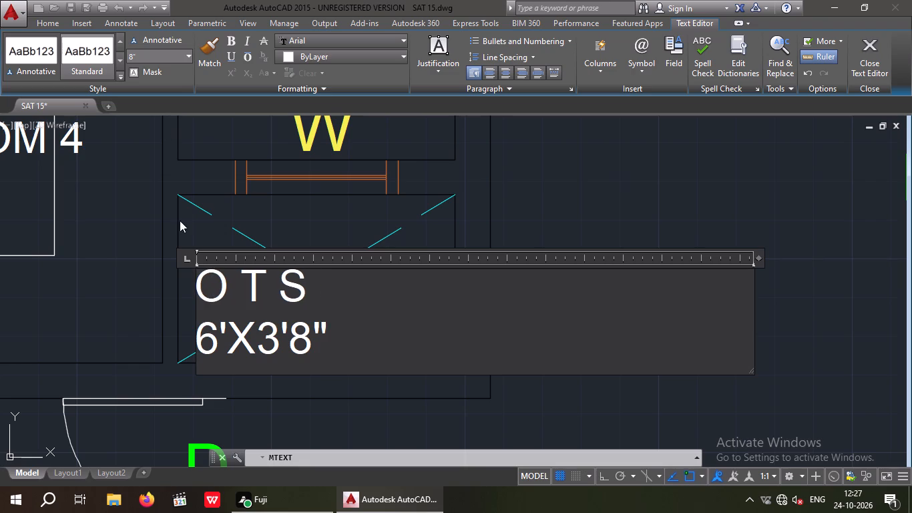
click(154, 205)
Move the O T S label to the middle of the cyan-crossed shaft, over the crossing diagonals.
click(300, 349)
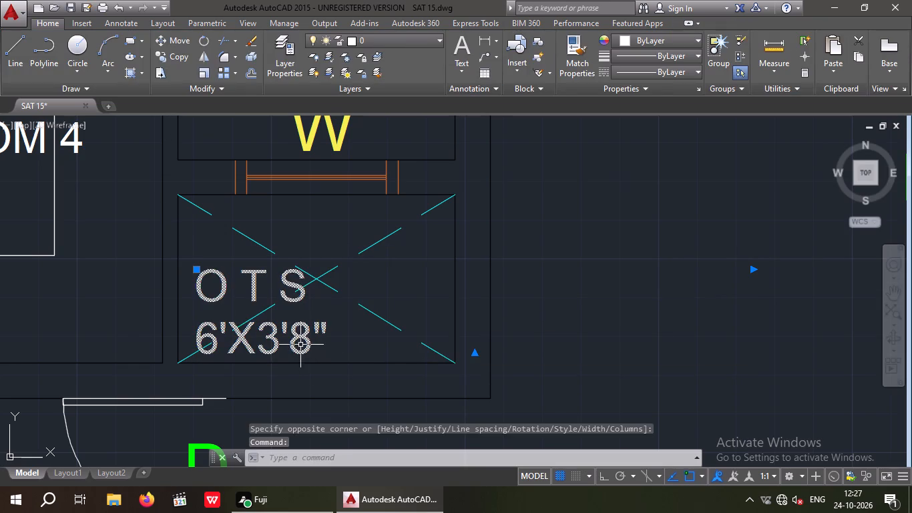
click(182, 38)
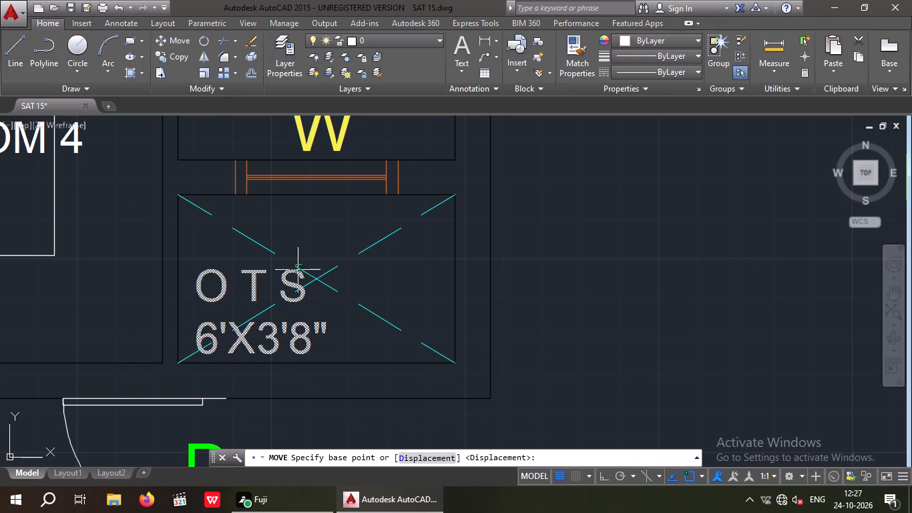
drag(210, 357, 220, 354)
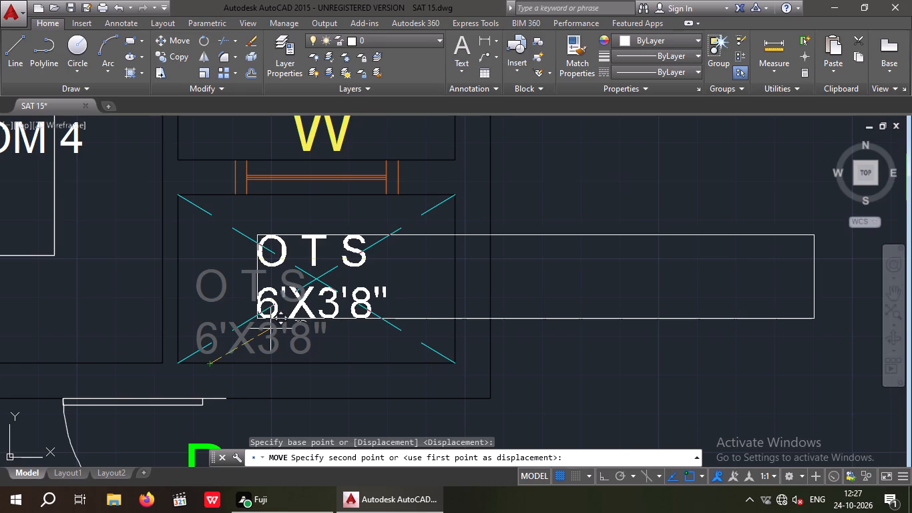
click(265, 329)
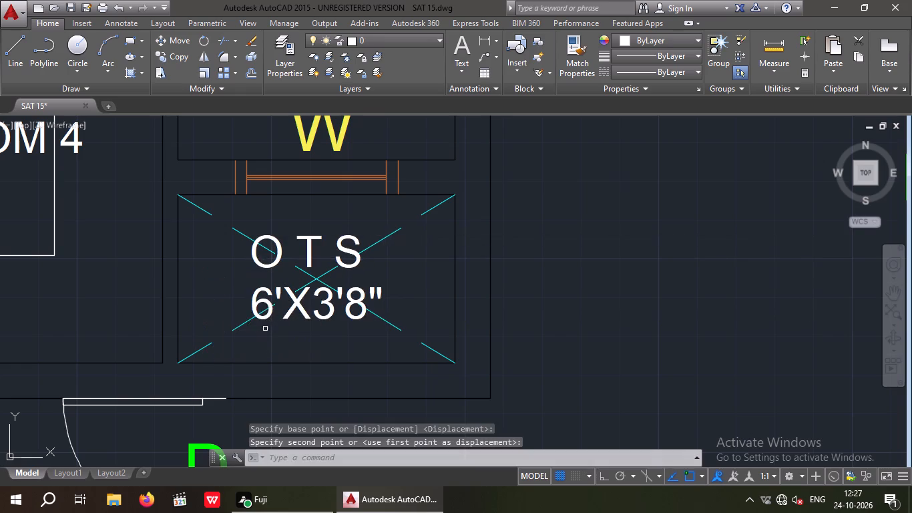
Measure the inner width of the space between TOILET1 and BEDROOM 2 along its window wall with a linear dimension, without placing it.
scroll(278, 308, down, 2)
middle_drag(288, 316, 322, 345)
scroll(317, 338, down, 1)
middle_drag(325, 318, 330, 331)
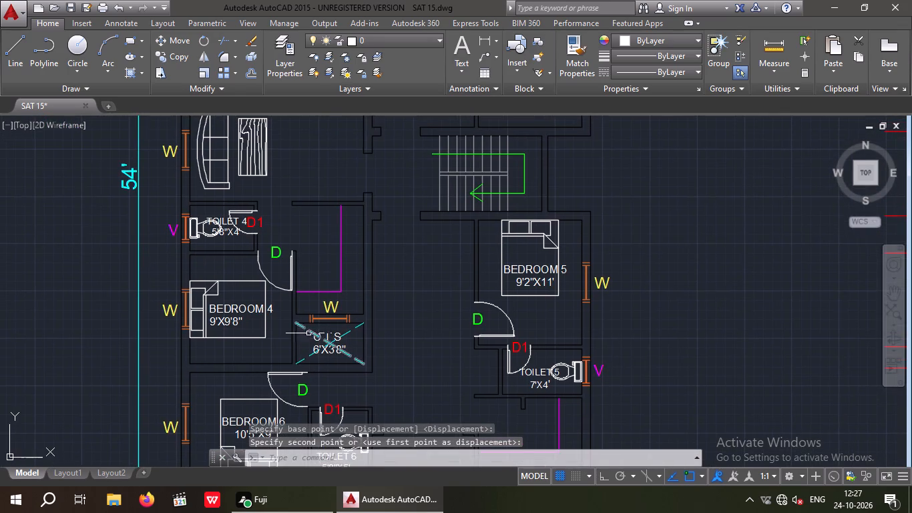
middle_drag(304, 335, 294, 283)
scroll(297, 288, down, 2)
middle_drag(335, 310, 326, 343)
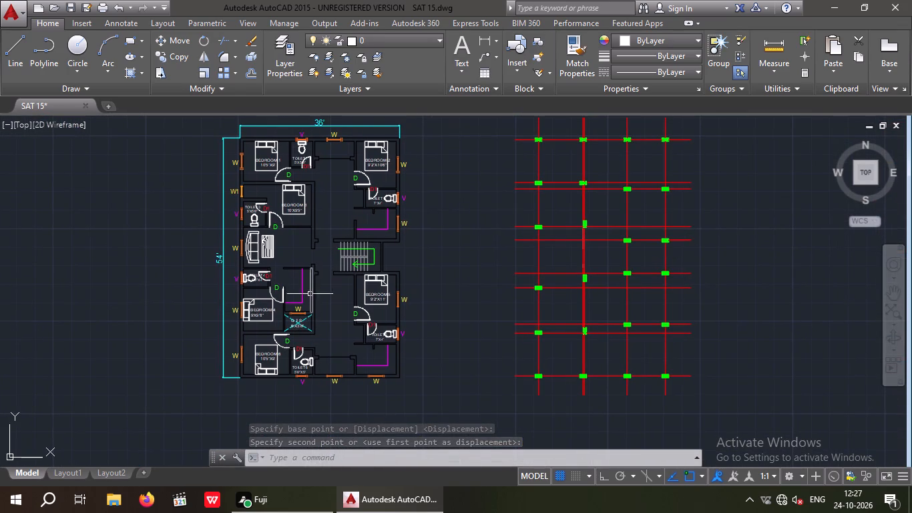
middle_drag(324, 244, 309, 337)
scroll(313, 235, up, 4)
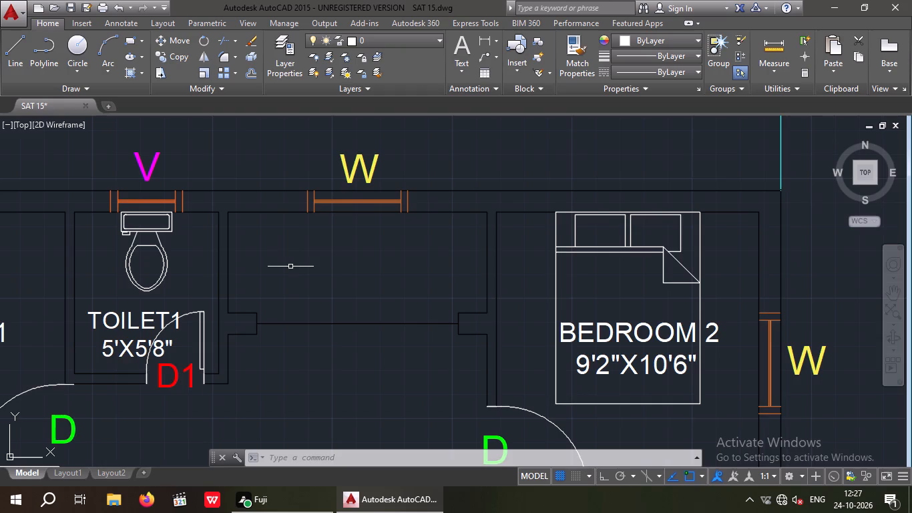
middle_drag(286, 267, 253, 288)
click(489, 38)
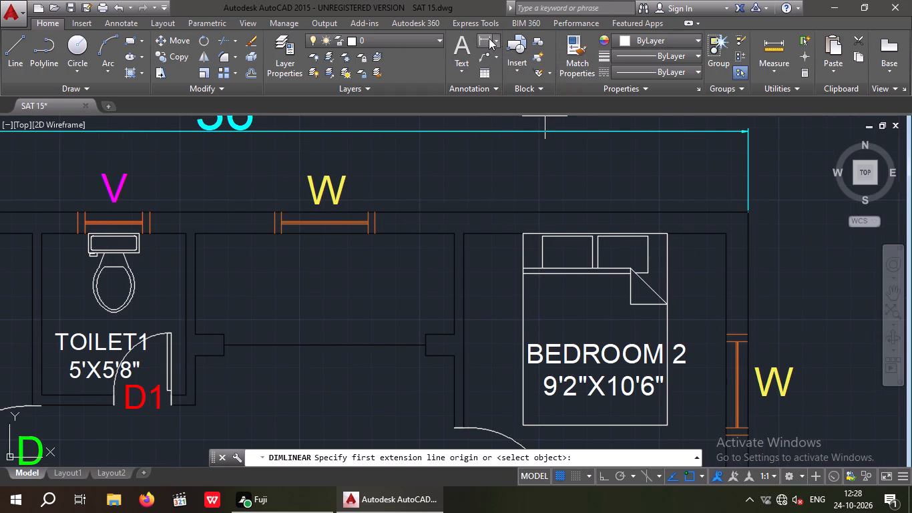
click(196, 230)
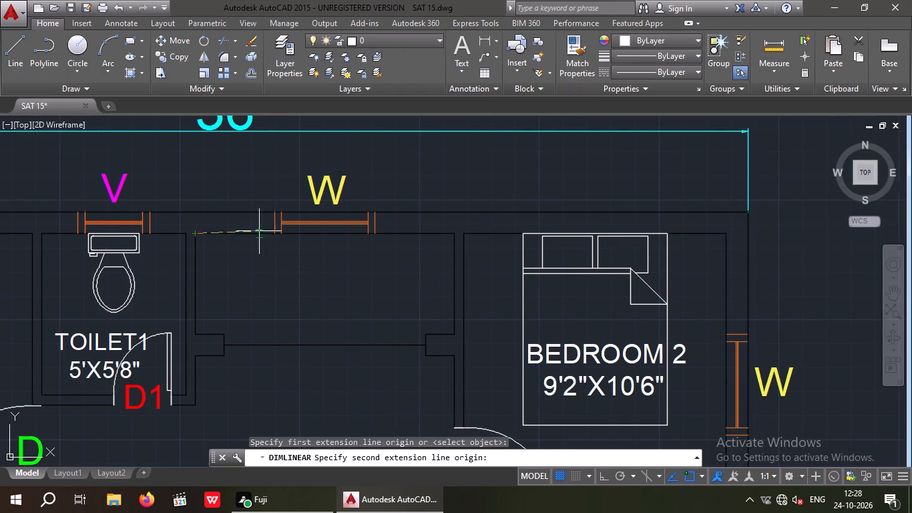
drag(454, 232, 451, 245)
scroll(411, 269, up, 2)
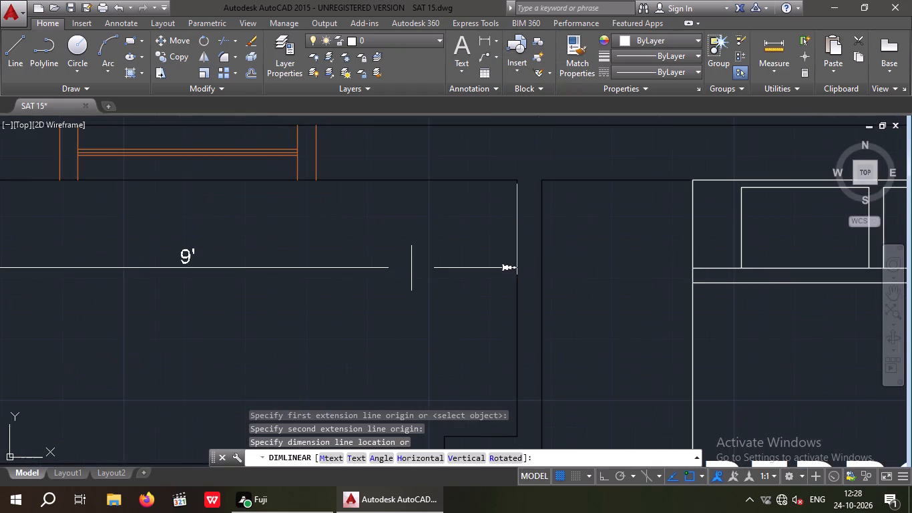
scroll(411, 269, down, 3)
key(space)
Measure that space's depth along the BEDROOM 2 side, from the window wall to the projecting pier, without placing the dimension.
key(space)
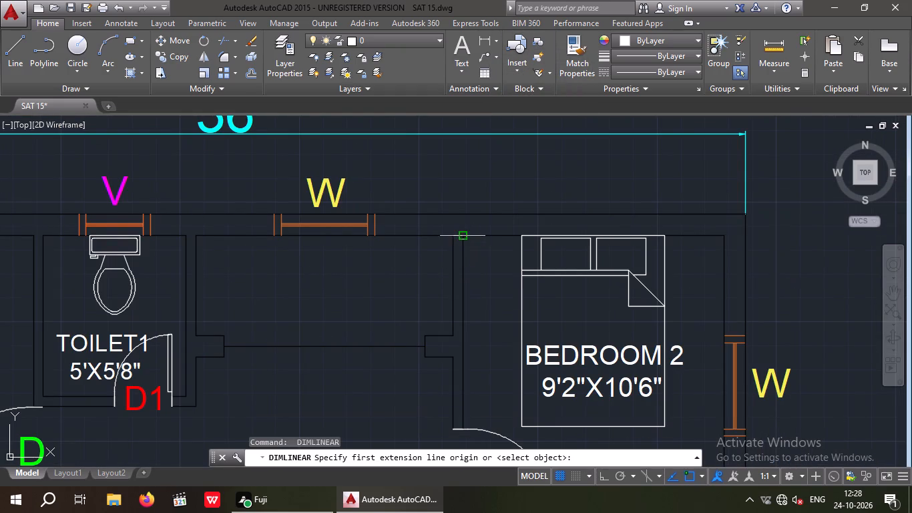
drag(449, 233, 450, 250)
scroll(451, 334, up, 2)
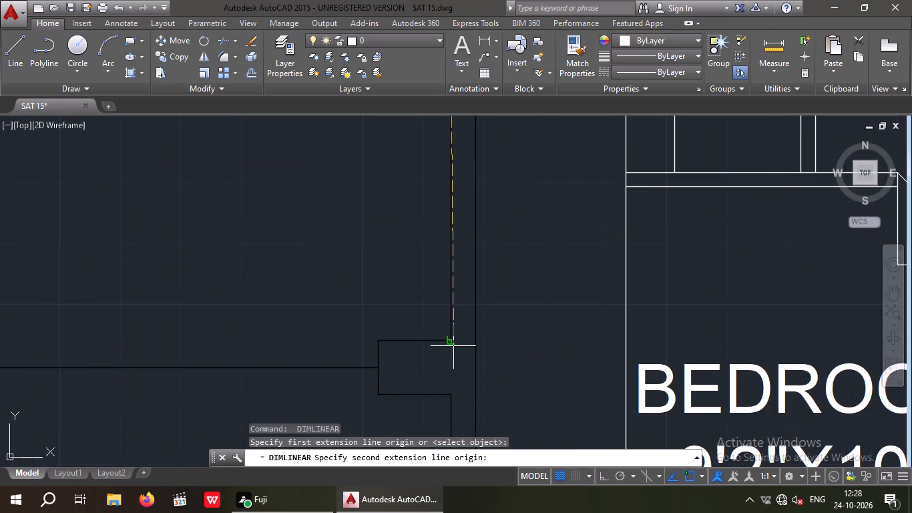
click(449, 339)
scroll(415, 246, down, 1)
middle_drag(418, 252, 429, 313)
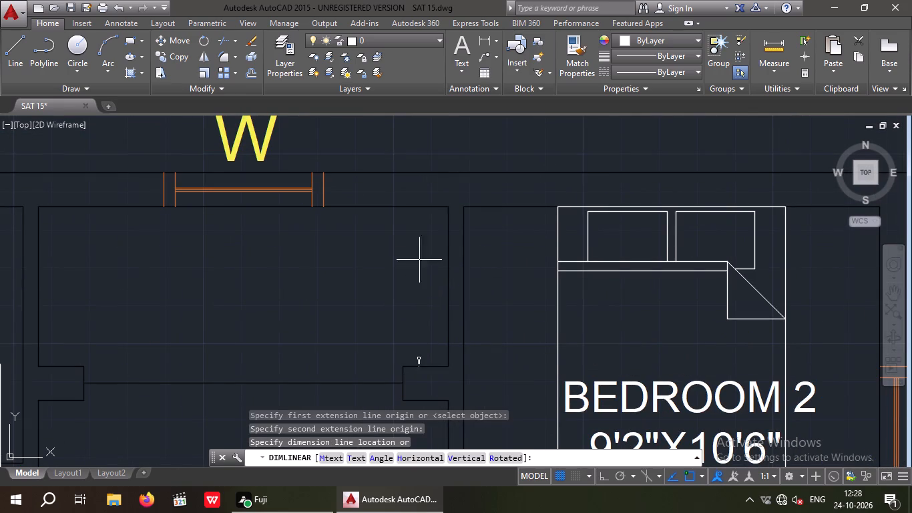
key(Escape)
Start a multiline text label in the space between TOILET1 and BEDROOM 2, 8" high, with BALCONY as its first line.
click(455, 43)
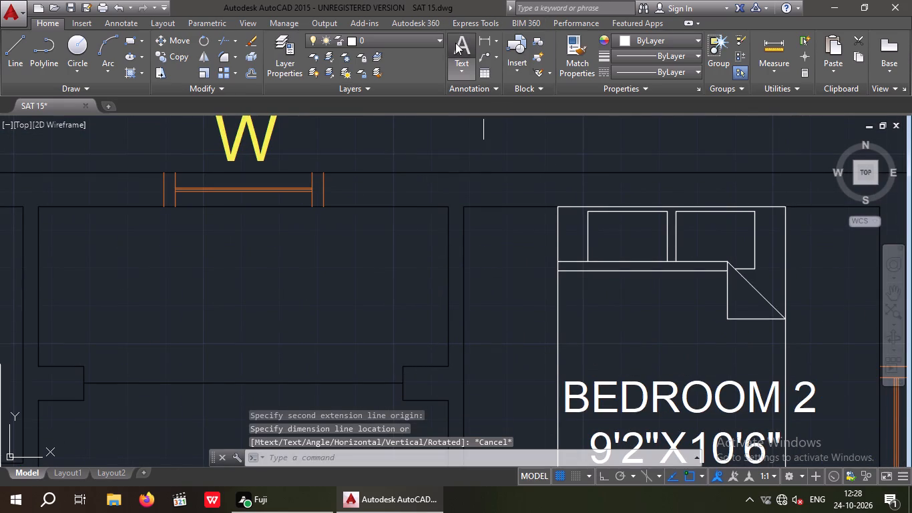
drag(51, 235, 65, 271)
click(527, 317)
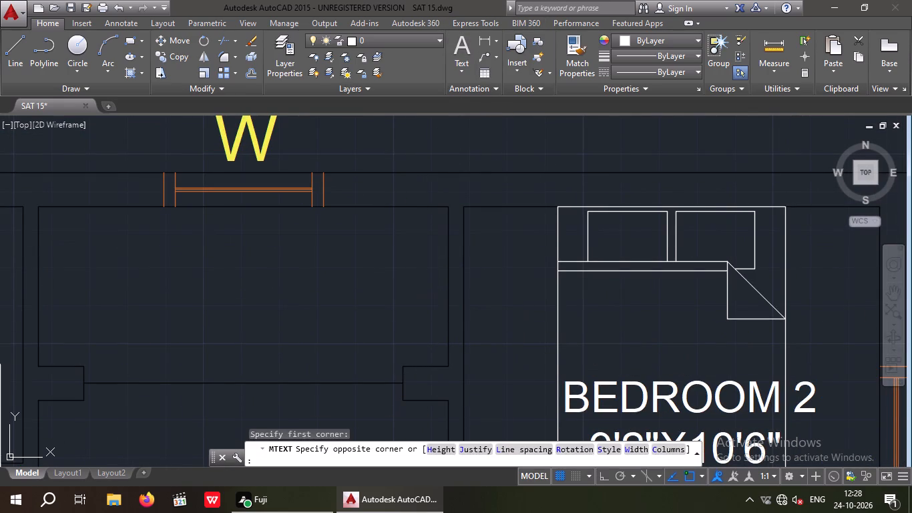
text(8")
key(Return)
text(BALCON)
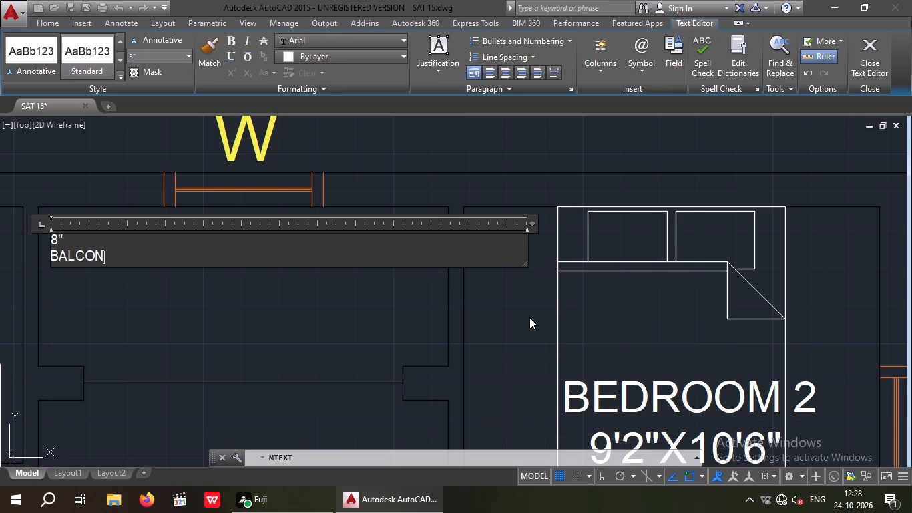
key(t)
key(BackSpace)
key(BackSpace)
key(BackSpace)
key(BackSpace)
key(BackSpace)
key(BackSpace)
key(BackSpace)
key(BackSpace)
key(BackSpace)
key(BackSpace)
key(BackSpace)
key(BackSpace)
key(BackSpace)
key(BackSpace)
key(BackSpace)
key(BackSpace)
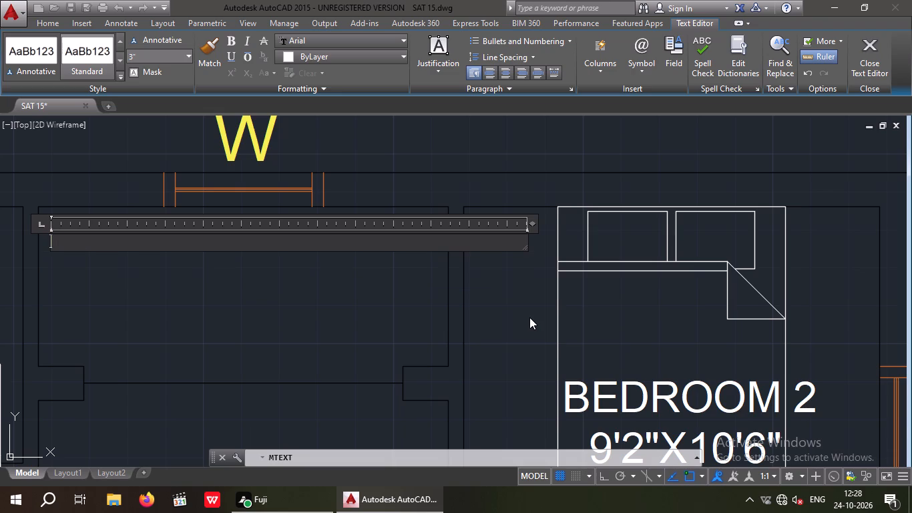
click(144, 56)
text(8")
key(Return)
text(BAL)
text(CONY)
key(Return)
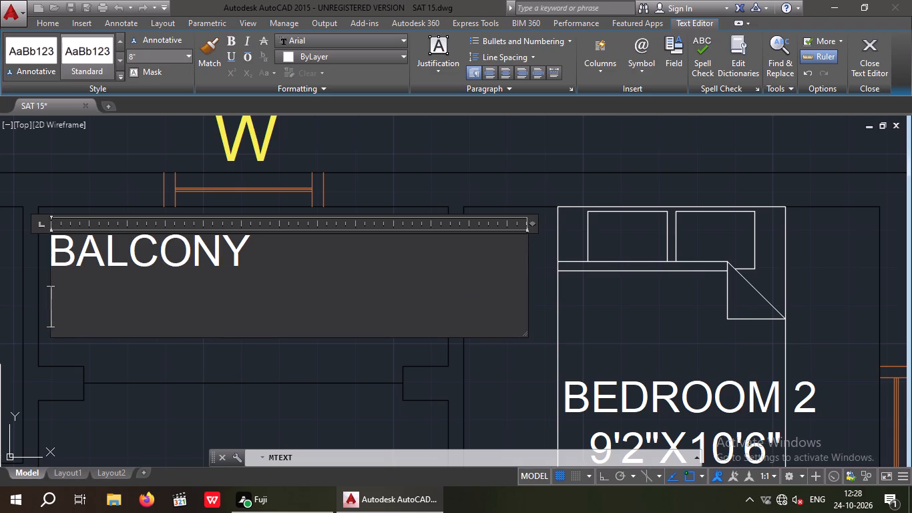
Add 9'X3'6" as the second line of the BALCONY label, indent it by two spaces, and finish editing.
text(9'3'6)
key(apostrophe)
key(BackSpace)
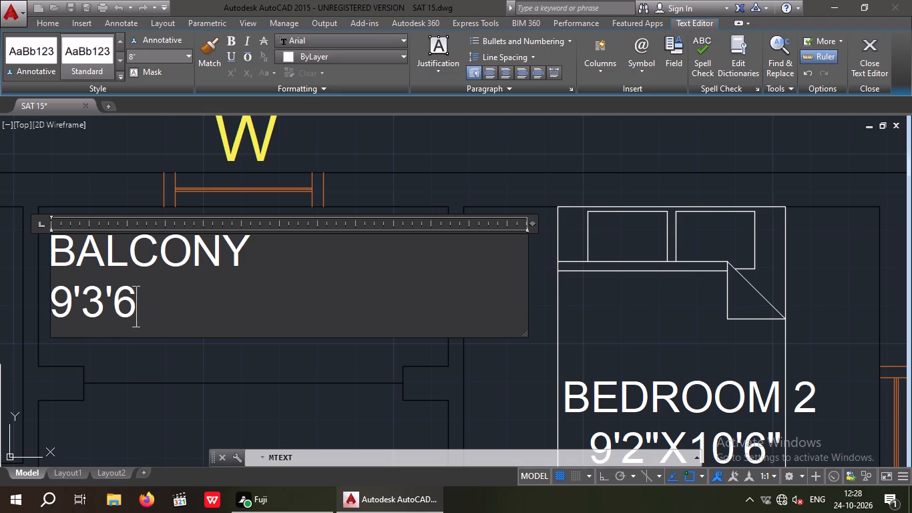
key(shift+quotedbl)
key(Left)
key(Left)
key(Left)
key(Left)
key(space)
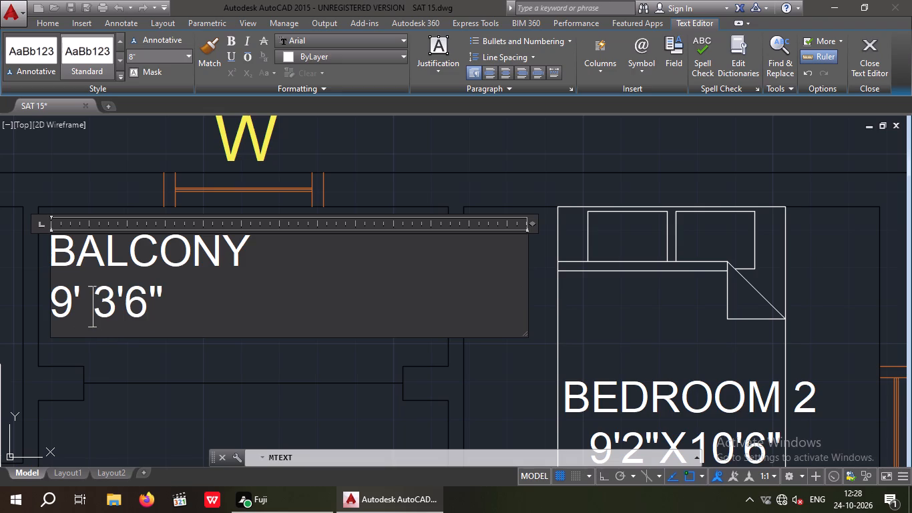
key(x)
key(Left)
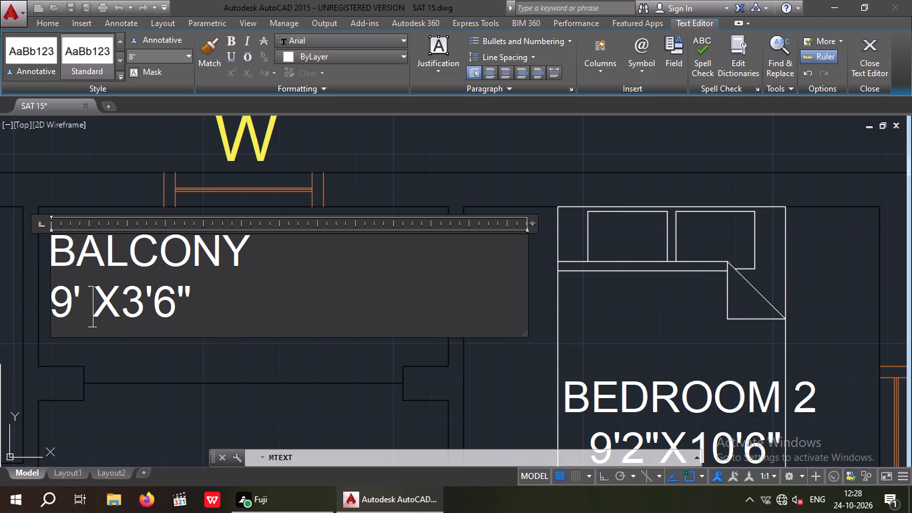
key(Left)
key(Right)
key(BackSpace)
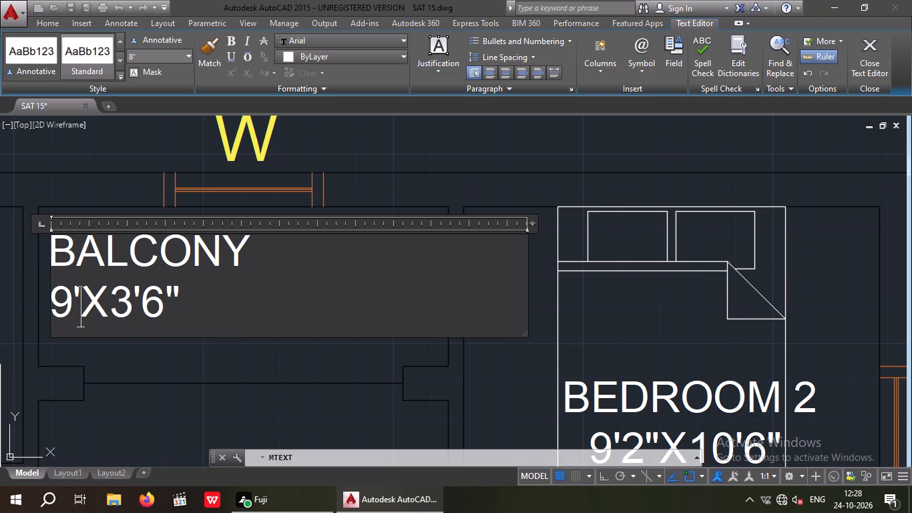
key(Left)
key(Left)
key(space)
key(space)
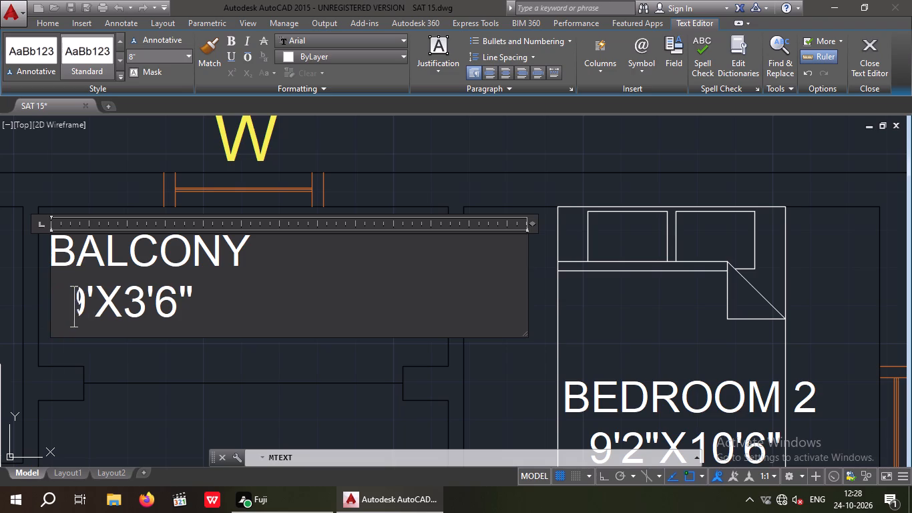
key(space)
key(BackSpace)
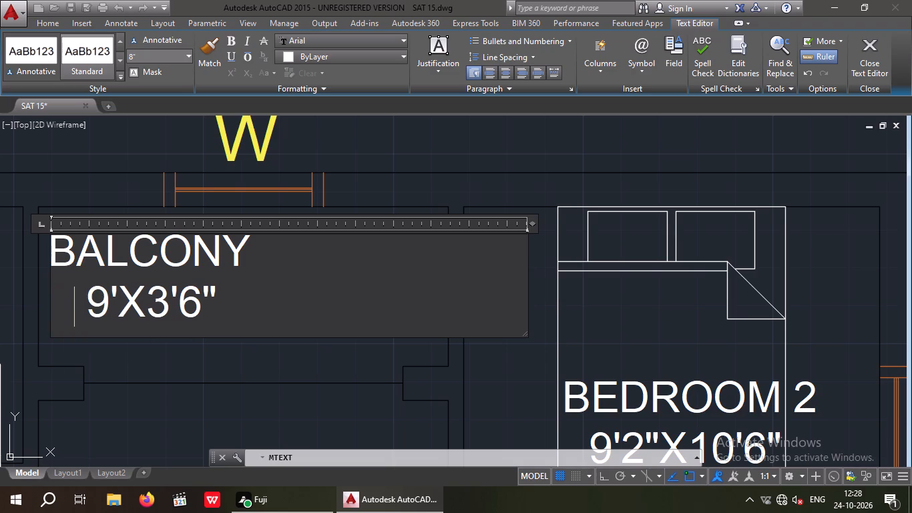
click(262, 367)
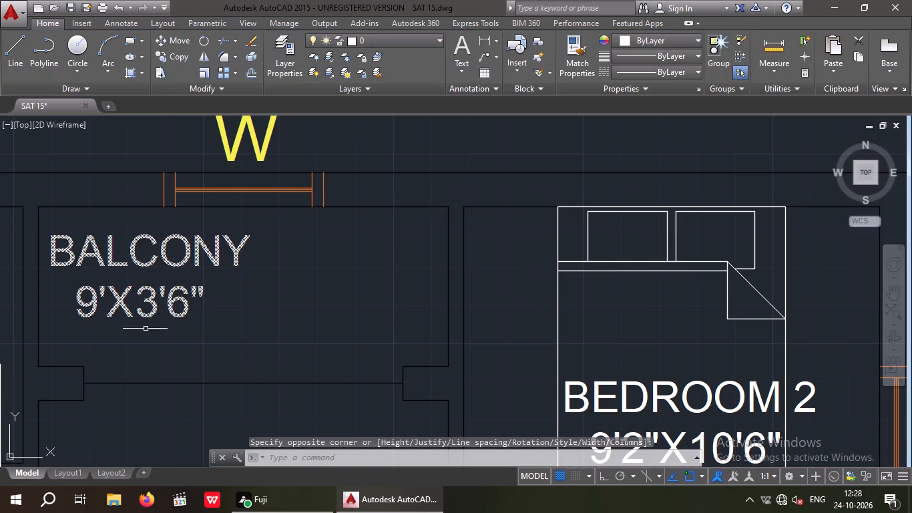
Move the BALCONY label to the middle of the balcony, below its window.
drag(188, 338, 122, 305)
click(104, 282)
click(181, 38)
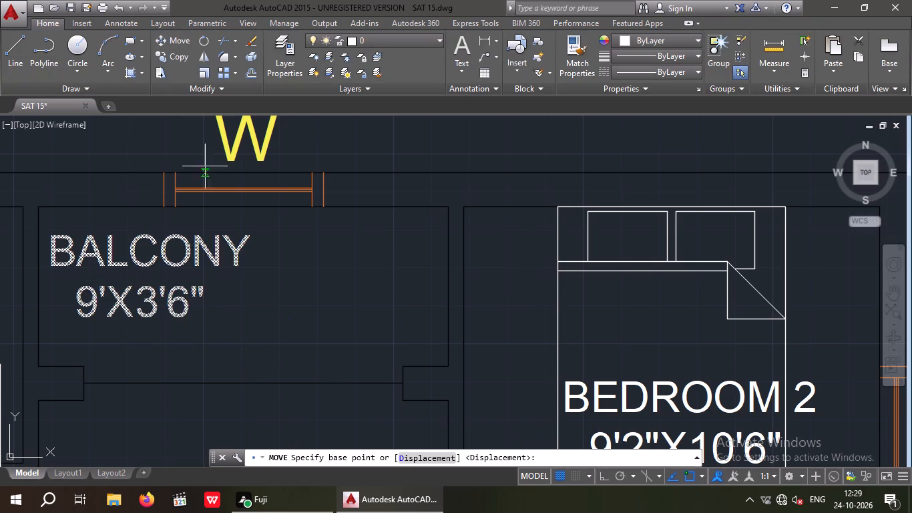
drag(80, 321, 86, 321)
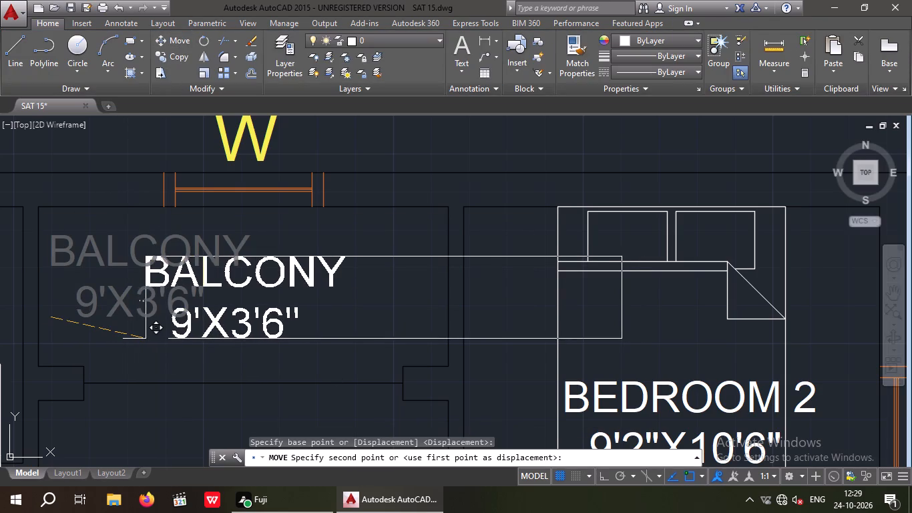
click(154, 337)
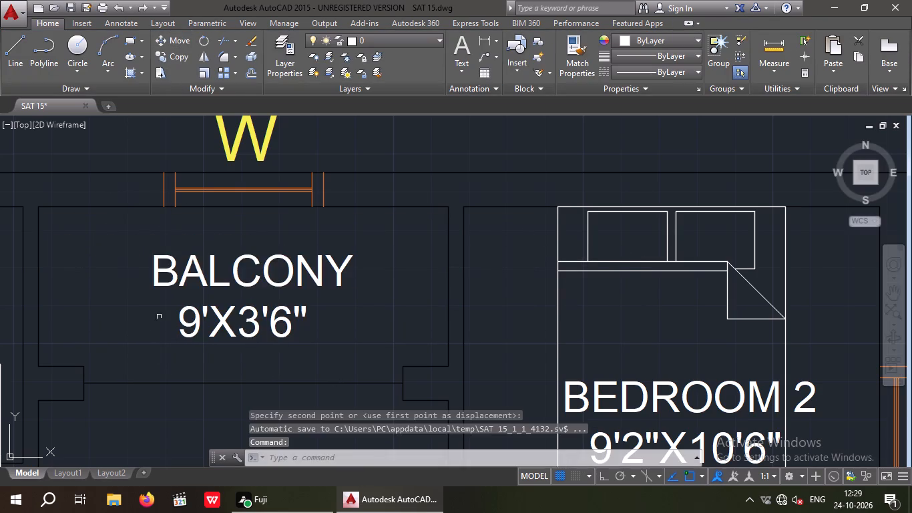
Measure the depth of the balcony beside TOILET 6 along the toilet-side wall with a linear dimension, without placing it.
scroll(171, 295, down, 3)
middle_drag(166, 321, 209, 285)
scroll(205, 283, down, 3)
middle_drag(205, 338, 242, 269)
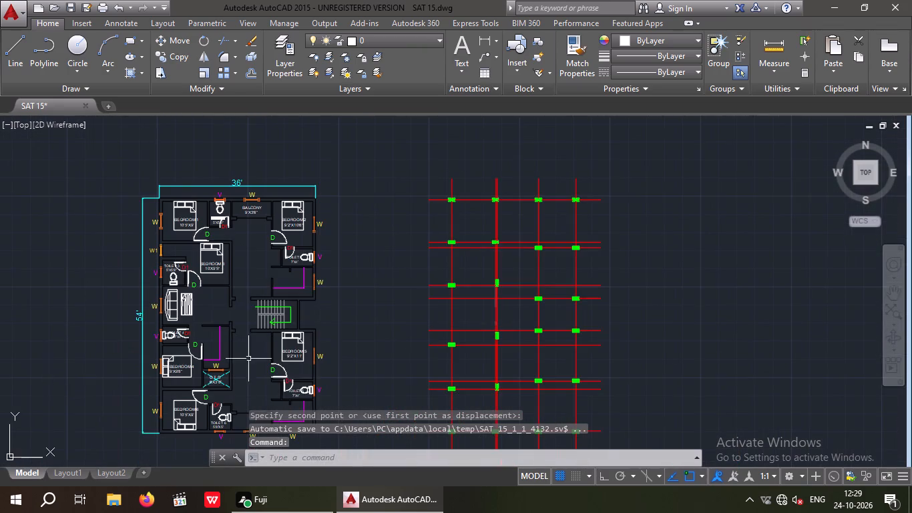
middle_drag(244, 361, 248, 281)
scroll(262, 341, up, 4)
middle_drag(210, 357, 262, 297)
scroll(232, 305, up, 1)
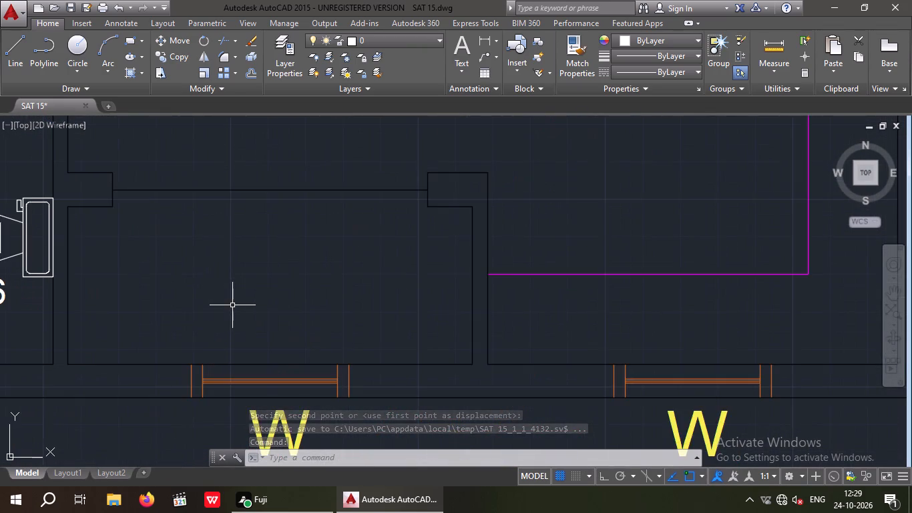
middle_drag(232, 305, 266, 307)
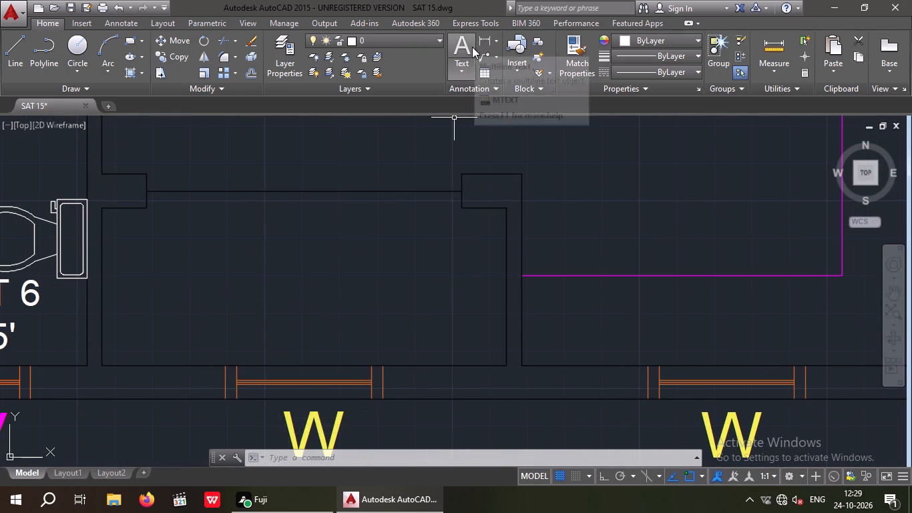
click(484, 43)
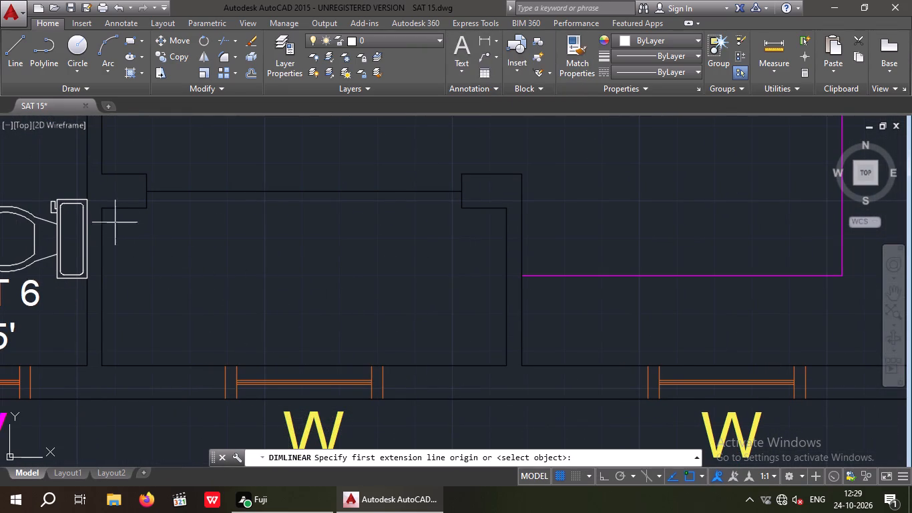
drag(101, 209, 102, 221)
drag(102, 365, 120, 359)
key(space)
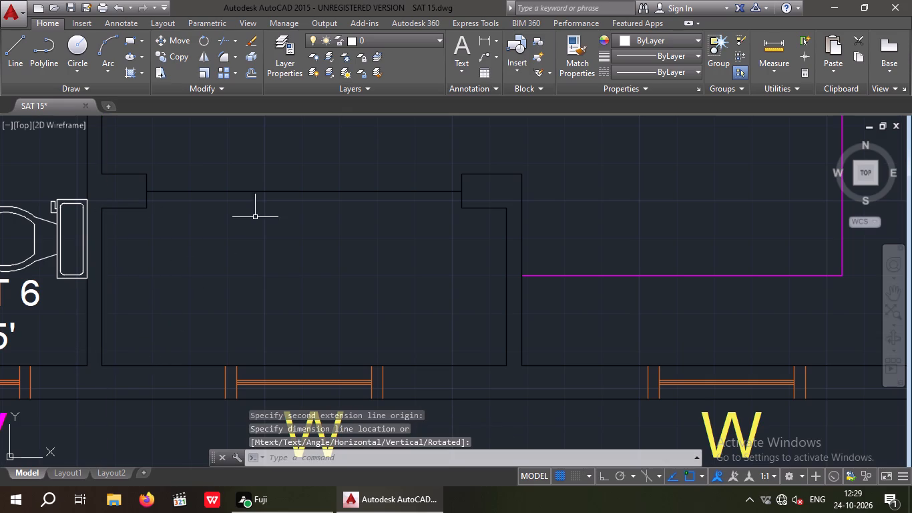
Measure the inner width of the balcony beside TOILET 6 along its window wall with a linear dimension, without placing it.
click(483, 40)
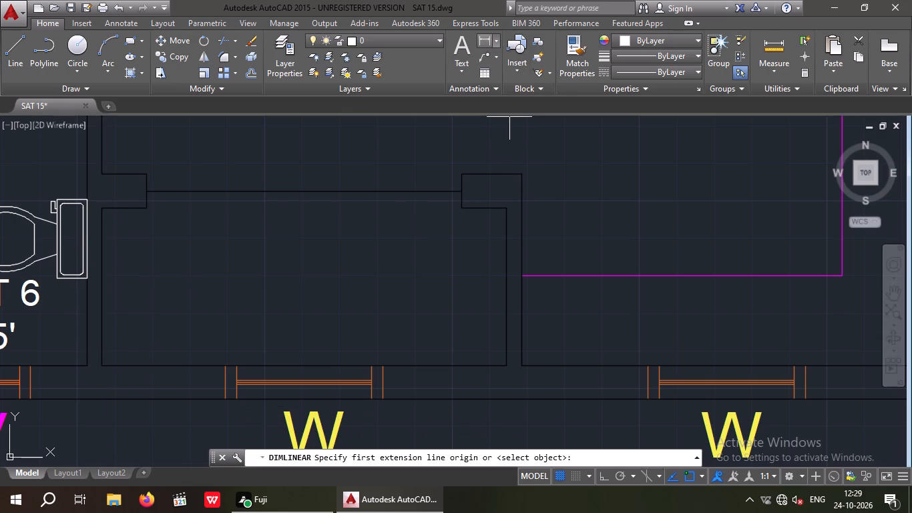
click(100, 362)
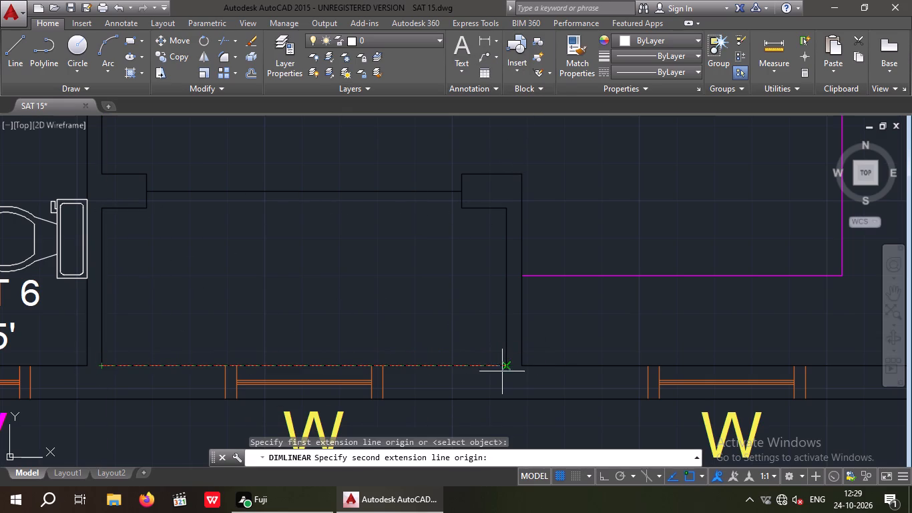
drag(506, 366, 491, 352)
scroll(468, 282, down, 2)
key(Escape)
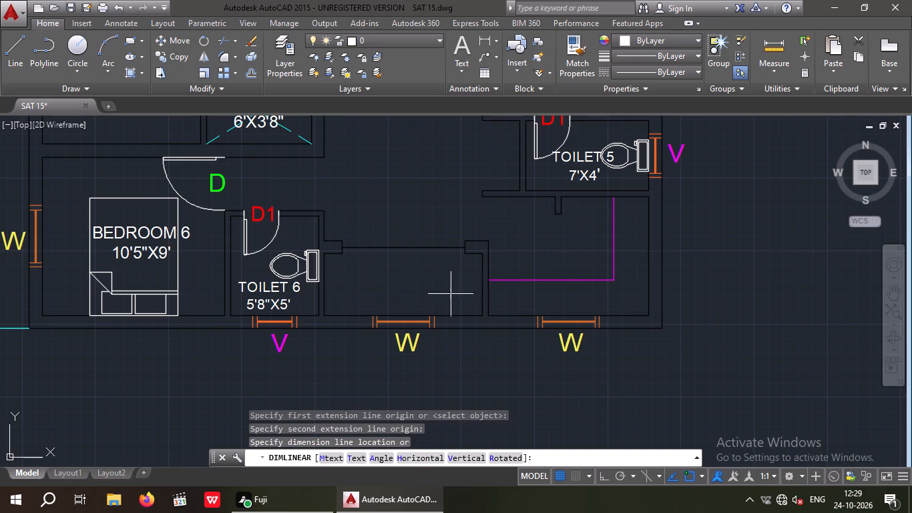
Start a multiline text label in the balcony beside TOILET 6 with 8" text height, reading BALCONY.
key(Escape)
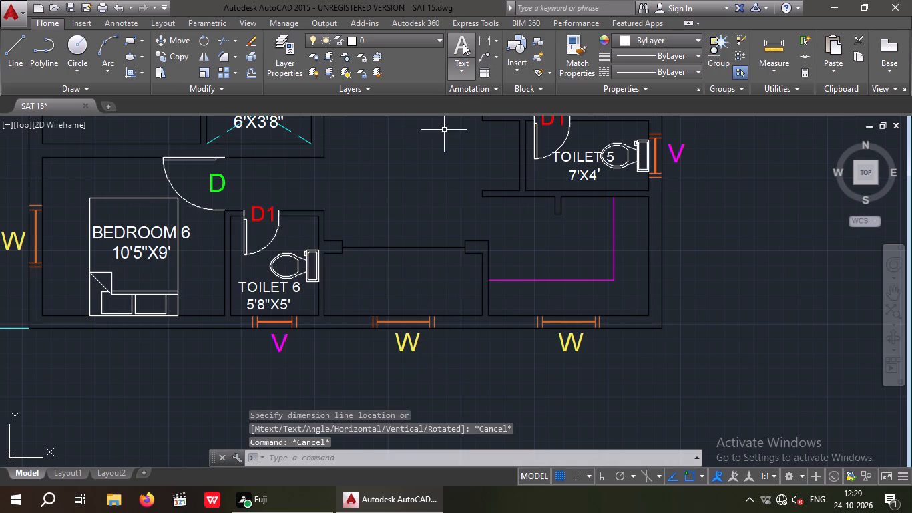
click(463, 43)
scroll(340, 282, up, 1)
drag(330, 273, 351, 301)
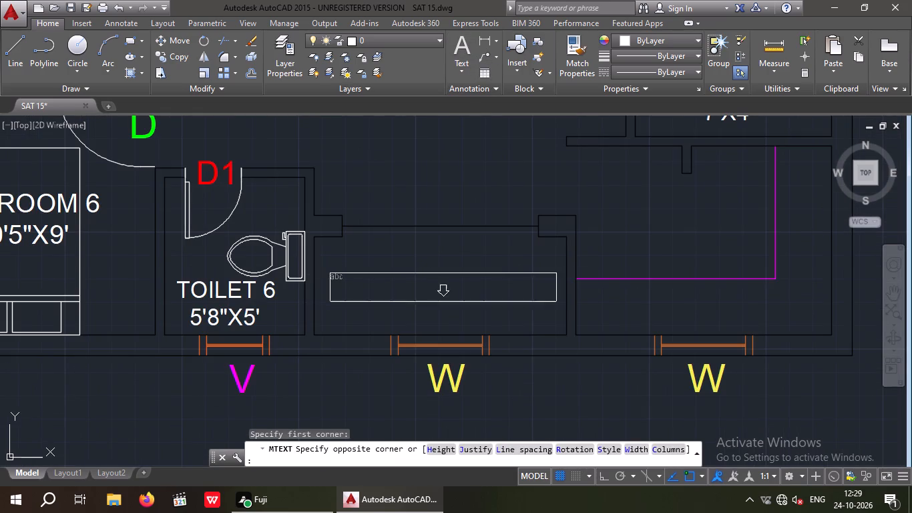
click(684, 323)
click(138, 53)
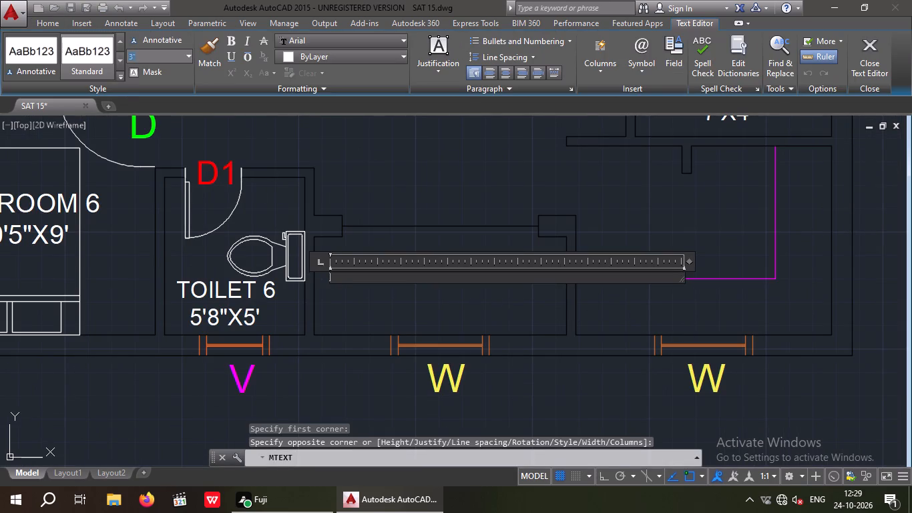
key(8)
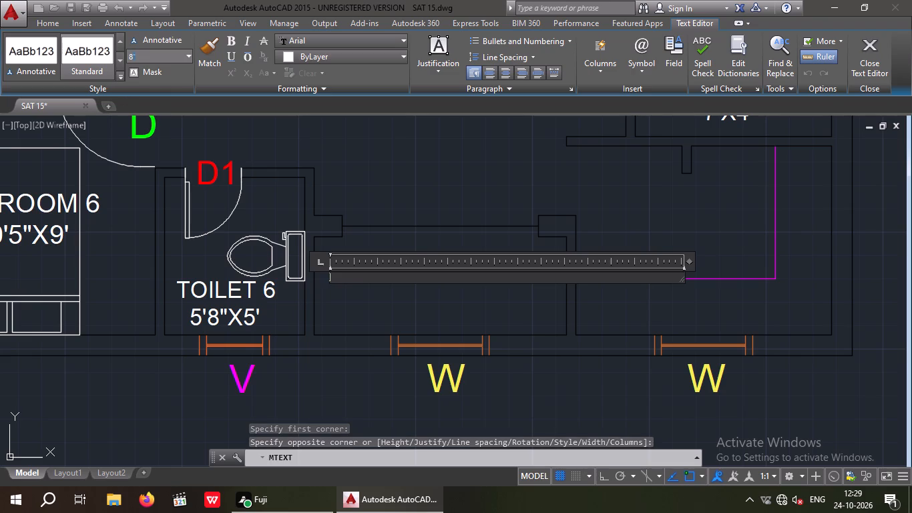
key(shift+quotedbl)
key(Return)
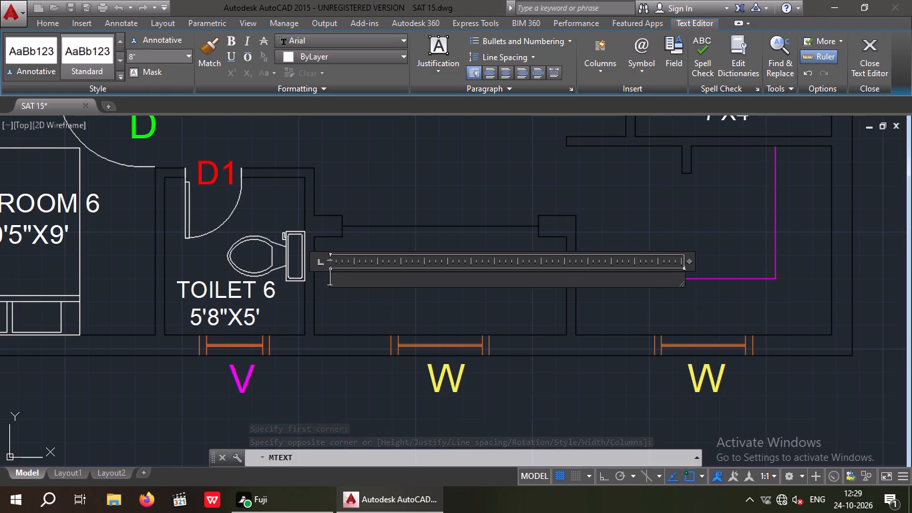
text(BALCONY)
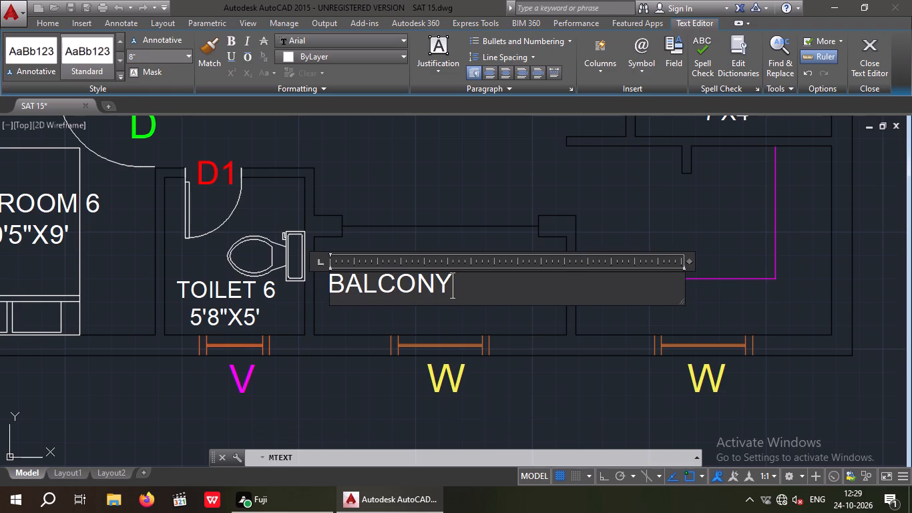
Add 9'X3'6" as the second line of the BALCONY label, indent it by two spaces, and finish editing.
key(Return)
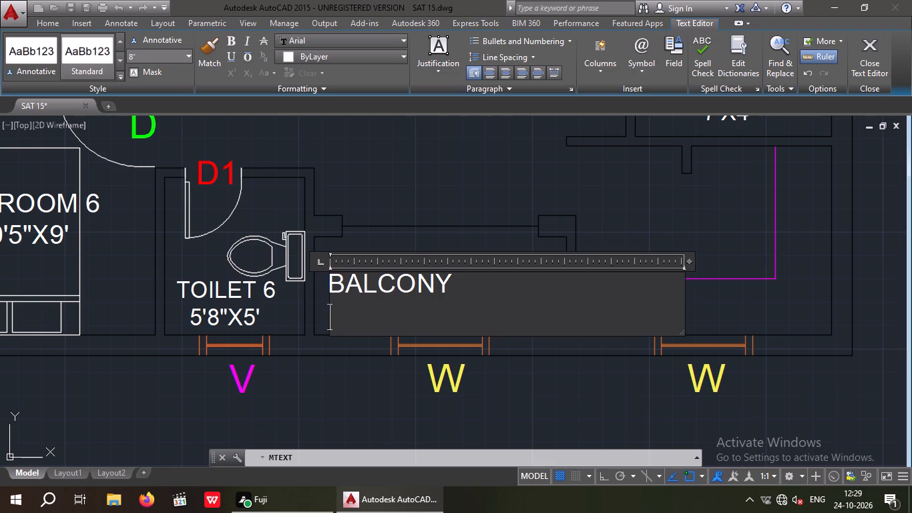
text(9')
text(3')
key(6)
key(shift+quotedbl)
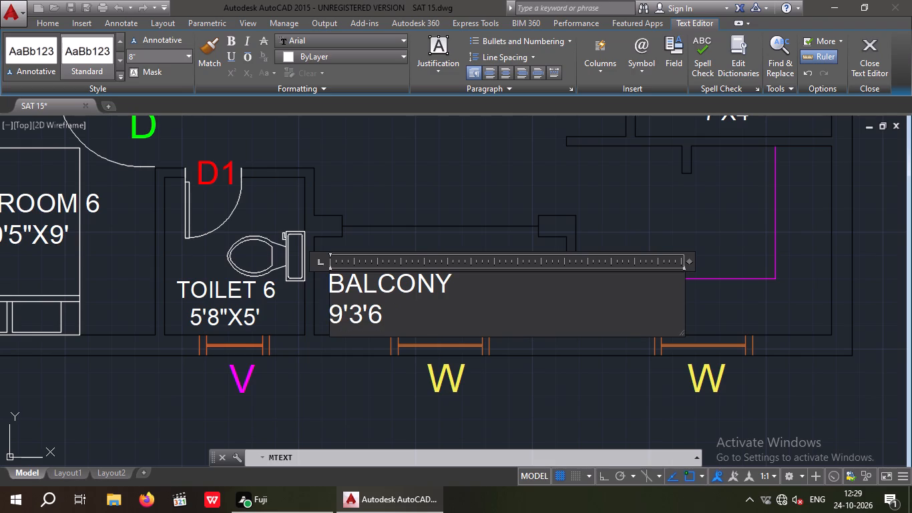
key(Left)
key(Left)
key(Left)
key(Left)
key(Left)
key(Right)
key(x)
key(Left)
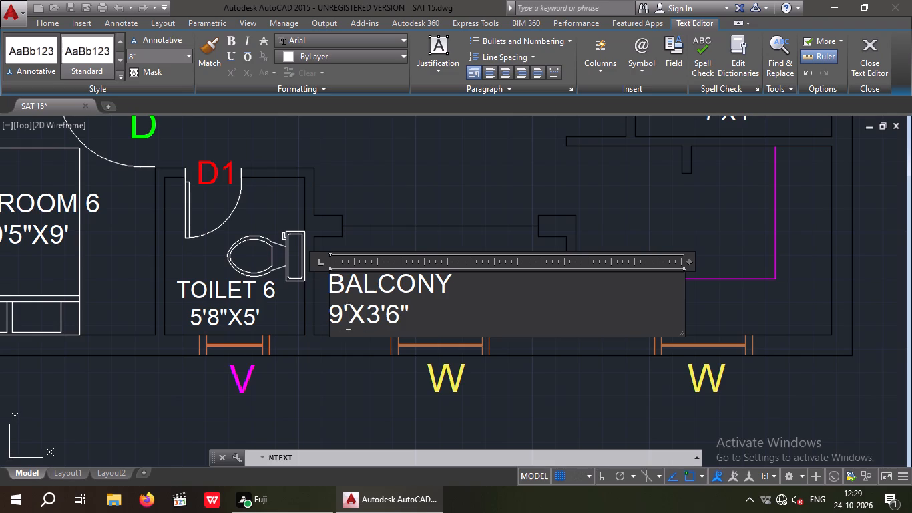
key(Left)
key(Left)
key(space)
key(space)
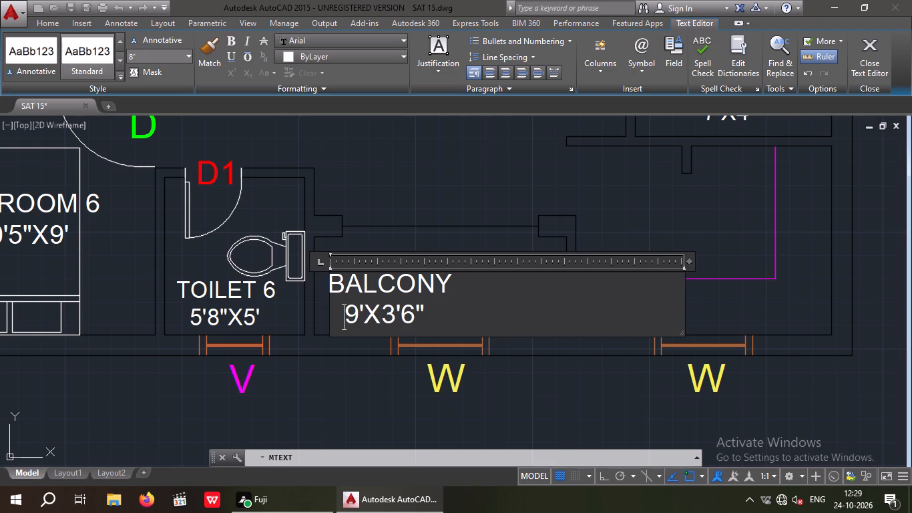
click(454, 168)
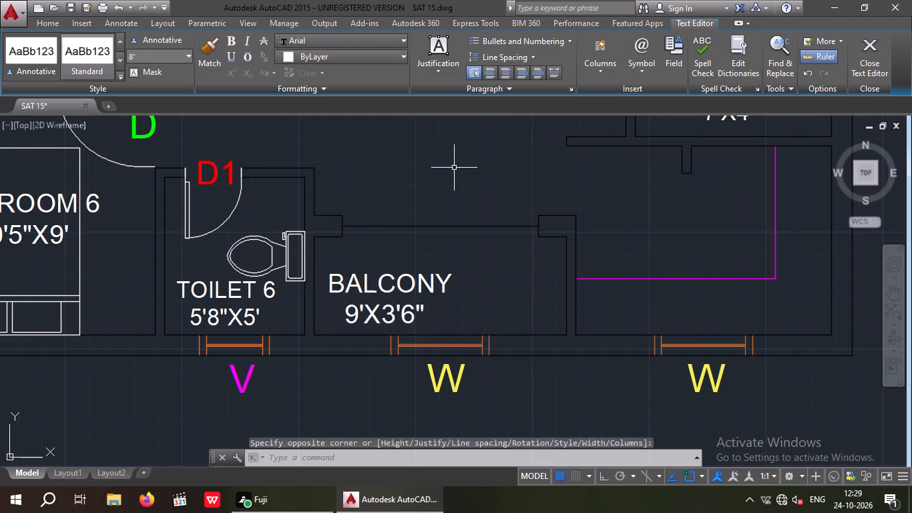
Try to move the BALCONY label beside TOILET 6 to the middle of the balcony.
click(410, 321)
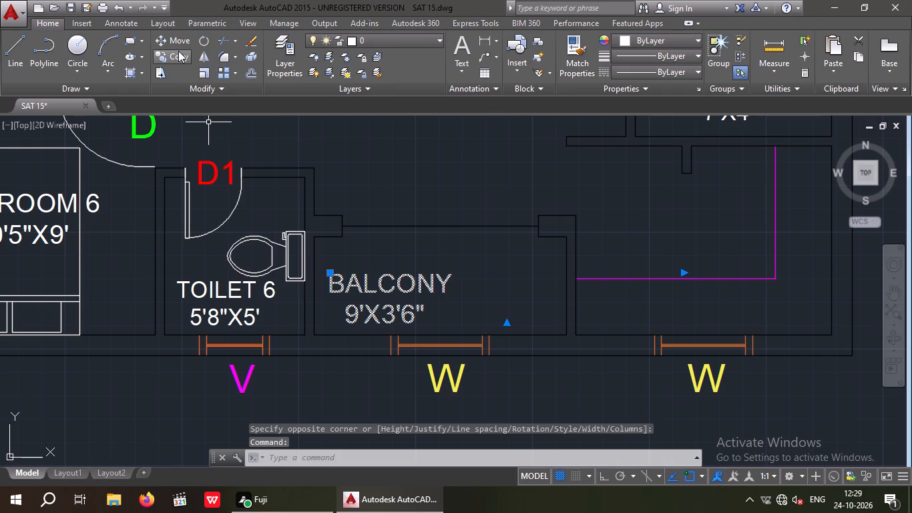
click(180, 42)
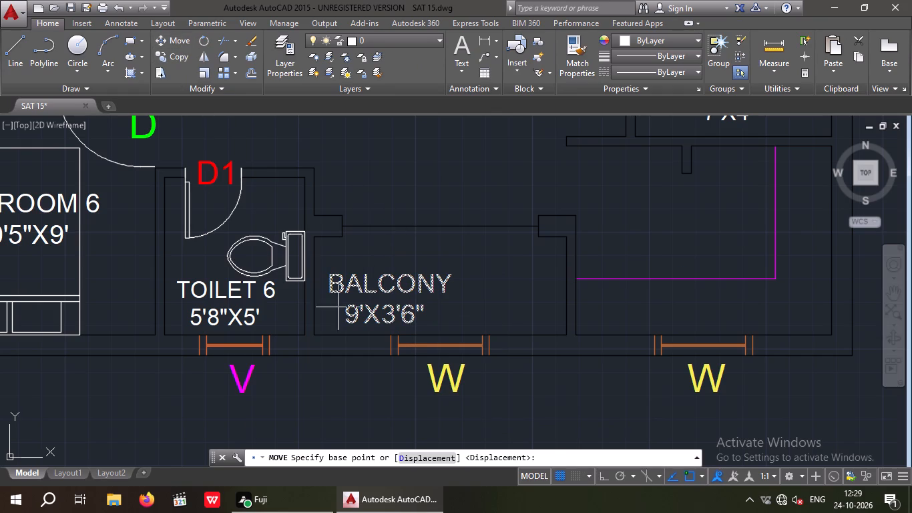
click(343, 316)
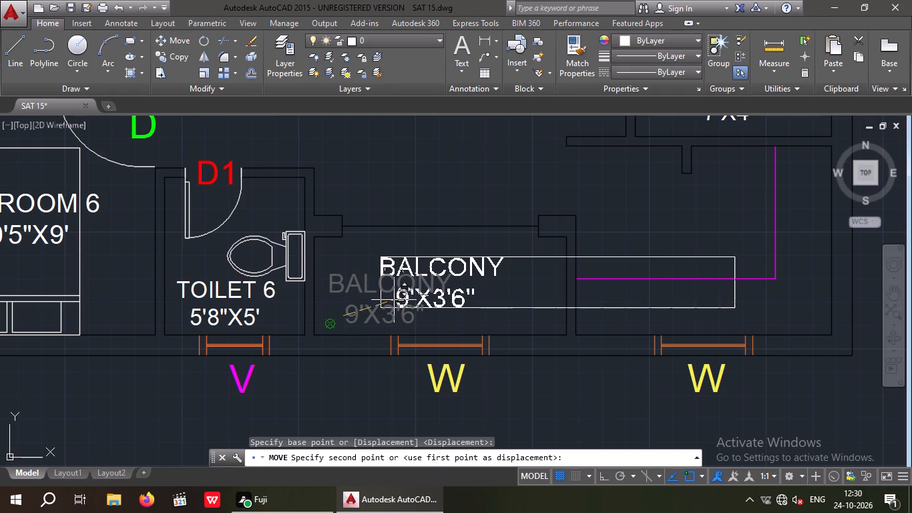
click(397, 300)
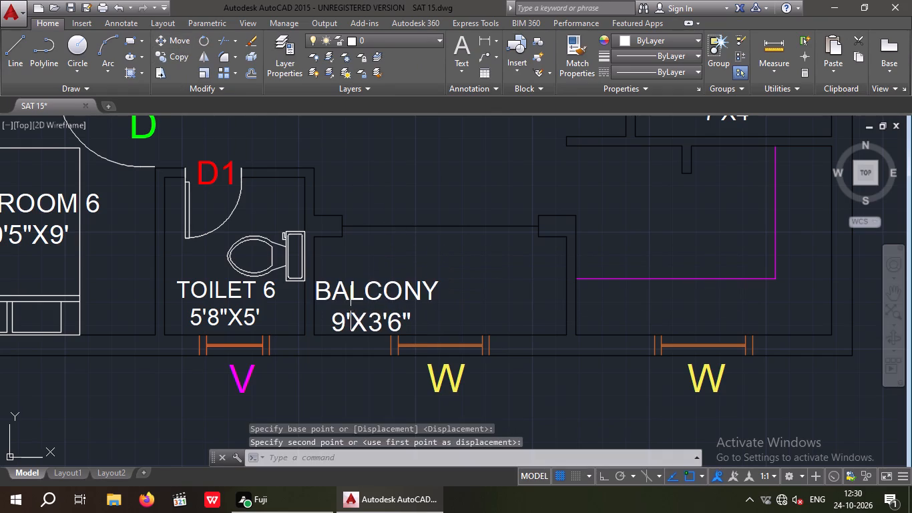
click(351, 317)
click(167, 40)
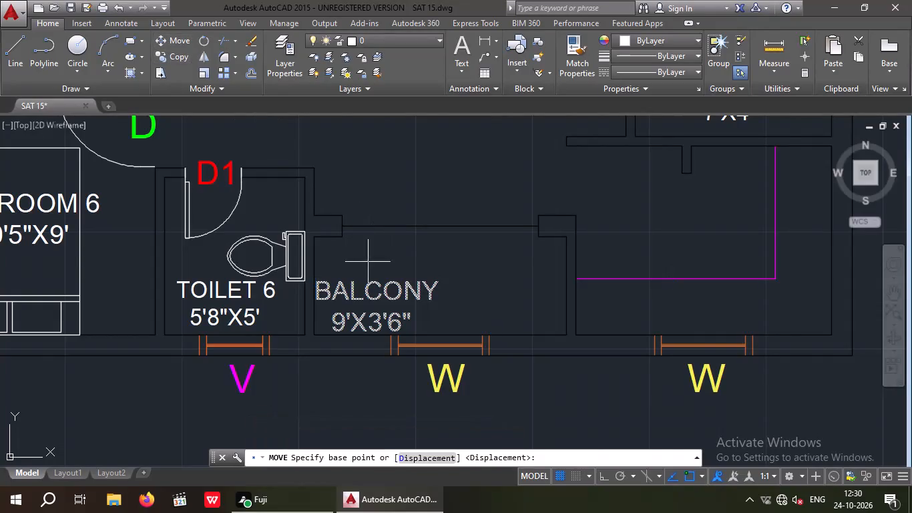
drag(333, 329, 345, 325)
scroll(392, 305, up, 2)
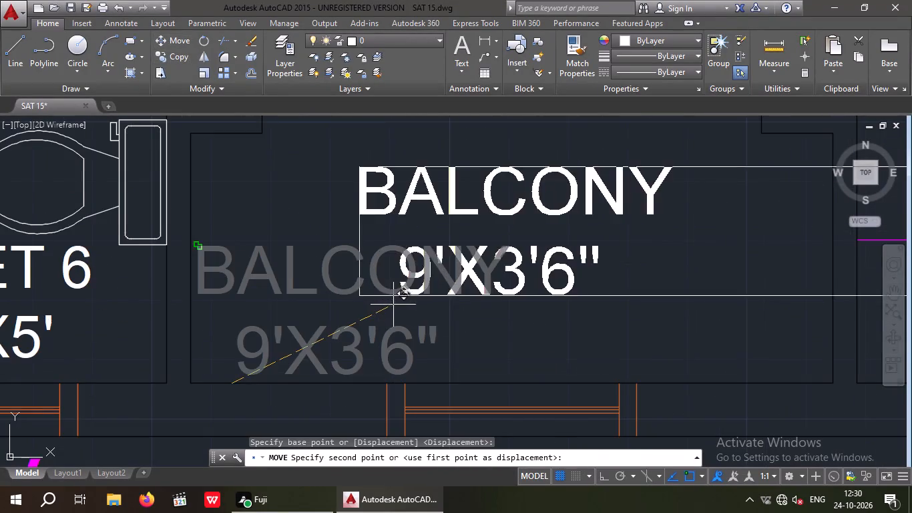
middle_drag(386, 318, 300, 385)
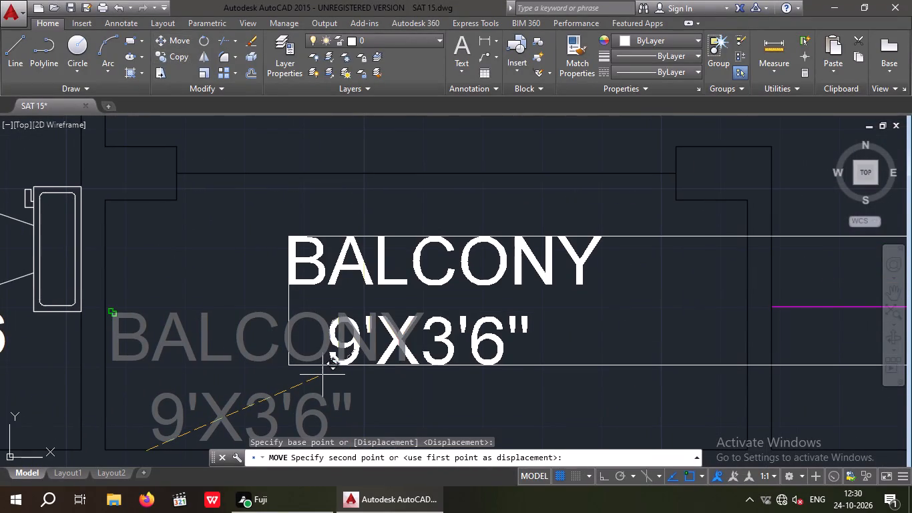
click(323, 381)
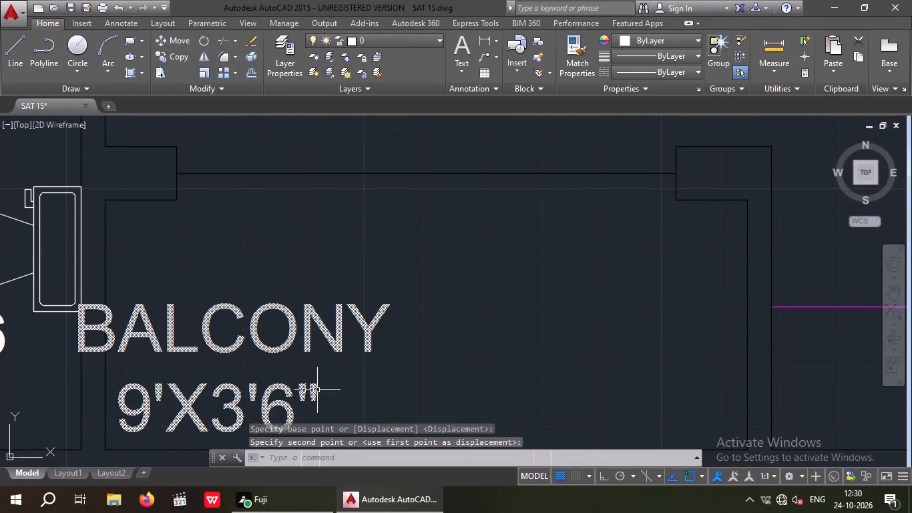
Move the BALCONY label to the middle of the balcony beside TOILET 6, above its window.
click(315, 392)
click(180, 43)
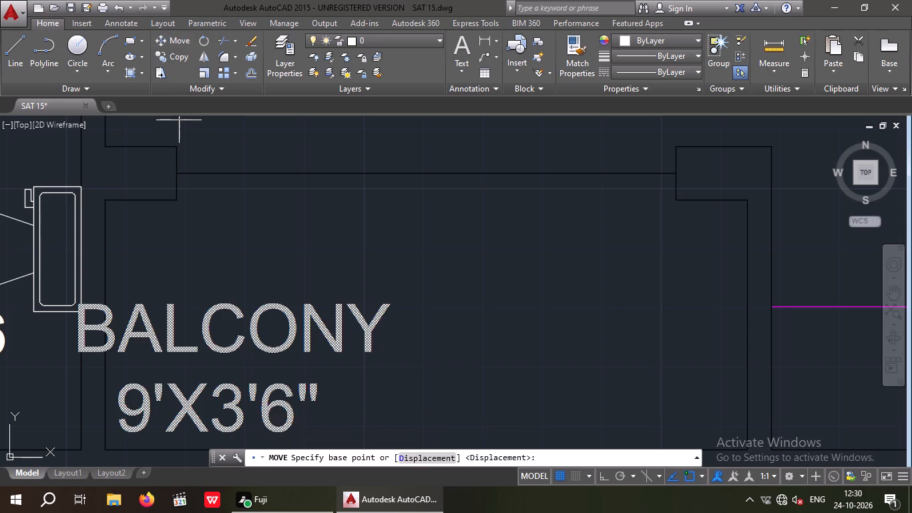
click(204, 427)
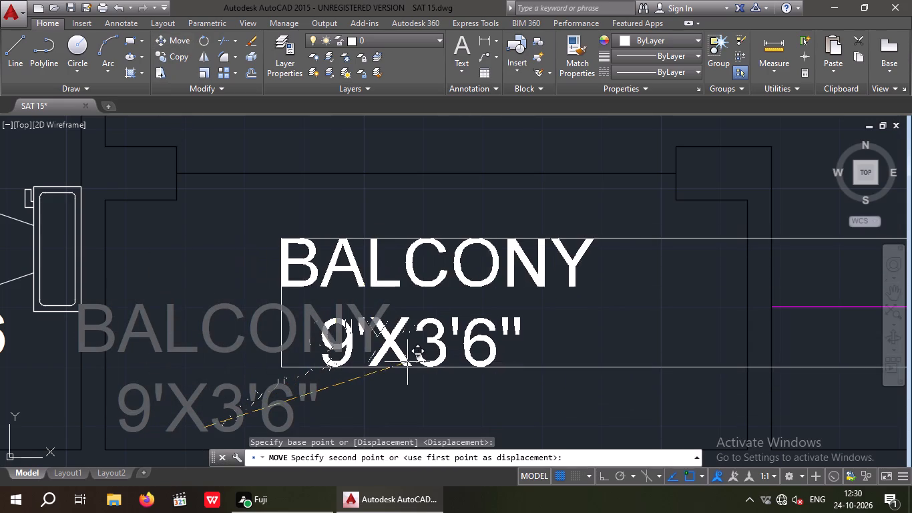
click(411, 365)
Save the drawing.
scroll(426, 352, down, 3)
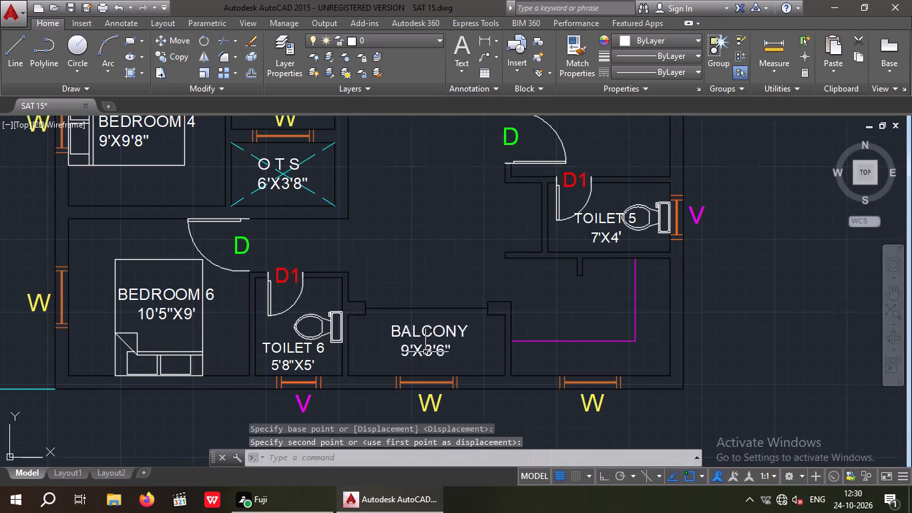
key(ctrl+s)
key(ctrl+s)
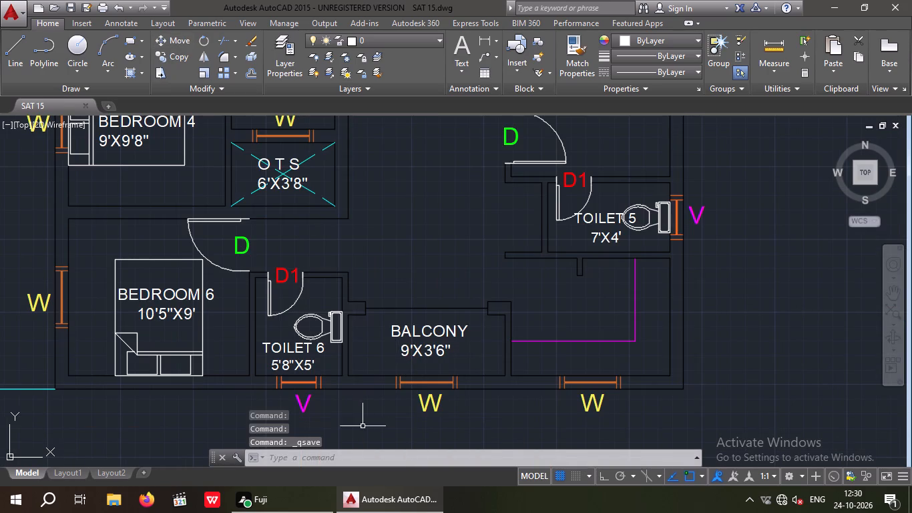
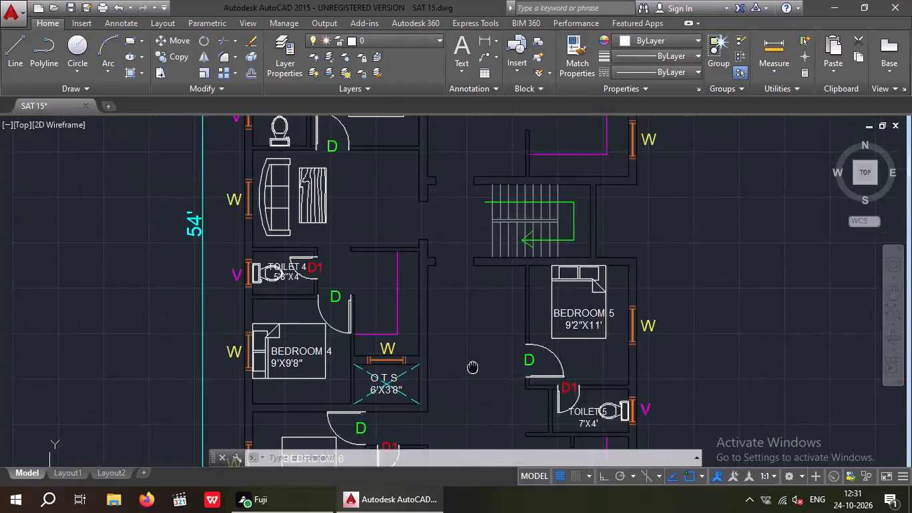
Measure the inside width of the room with the sofa using a linear dimension, along the wall above TOILET 4.
middle_drag(451, 324, 456, 344)
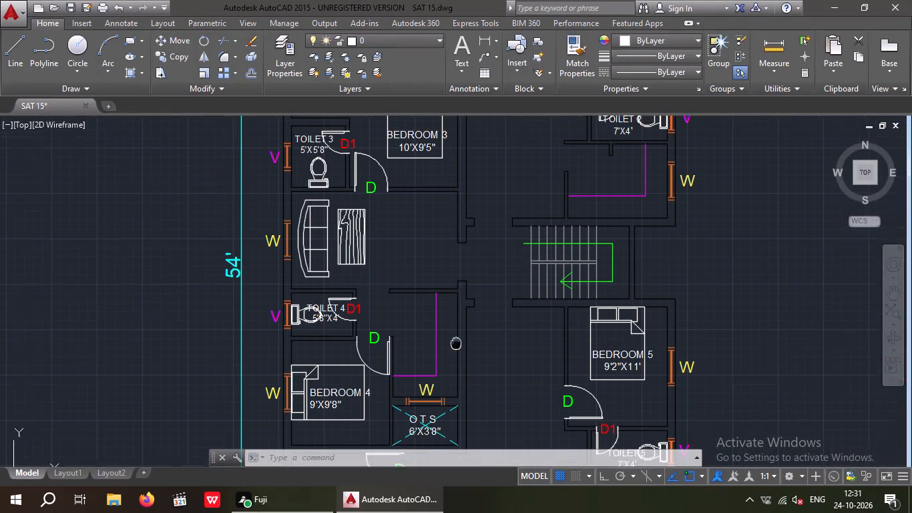
middle_drag(456, 344, 457, 349)
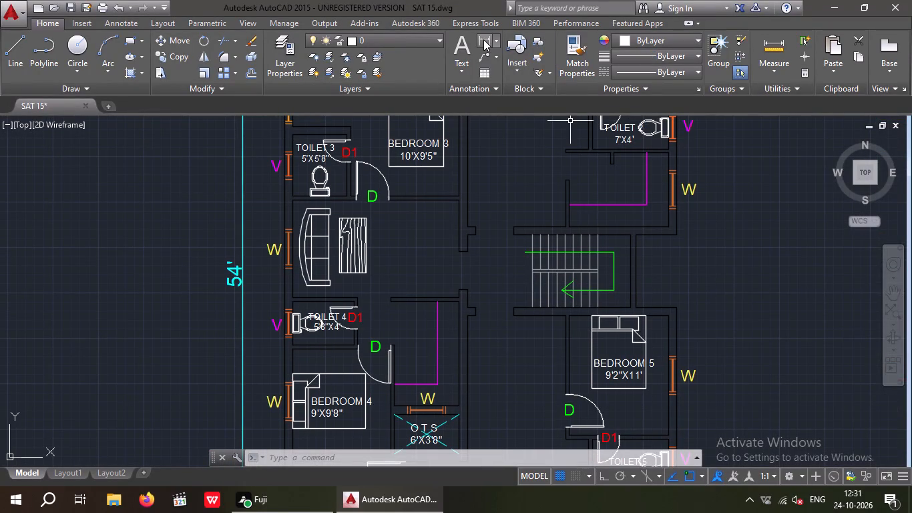
click(483, 39)
scroll(295, 298, up, 2)
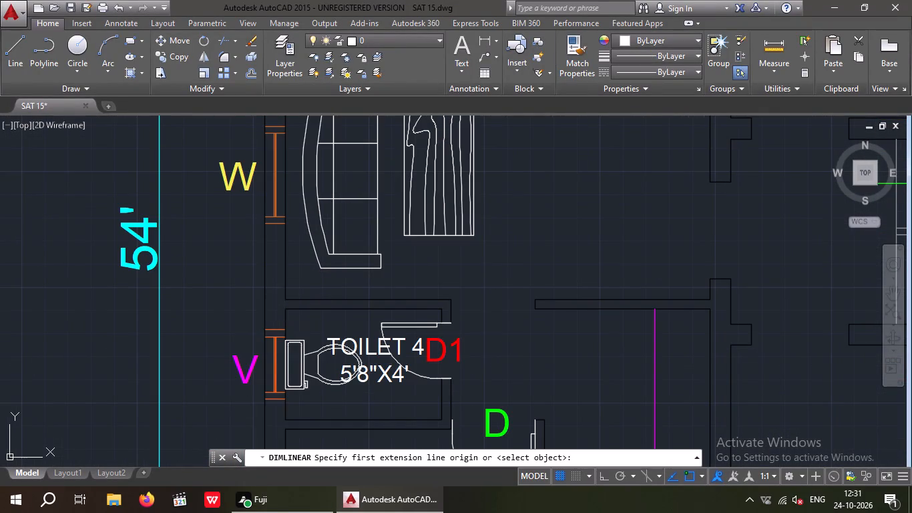
click(288, 296)
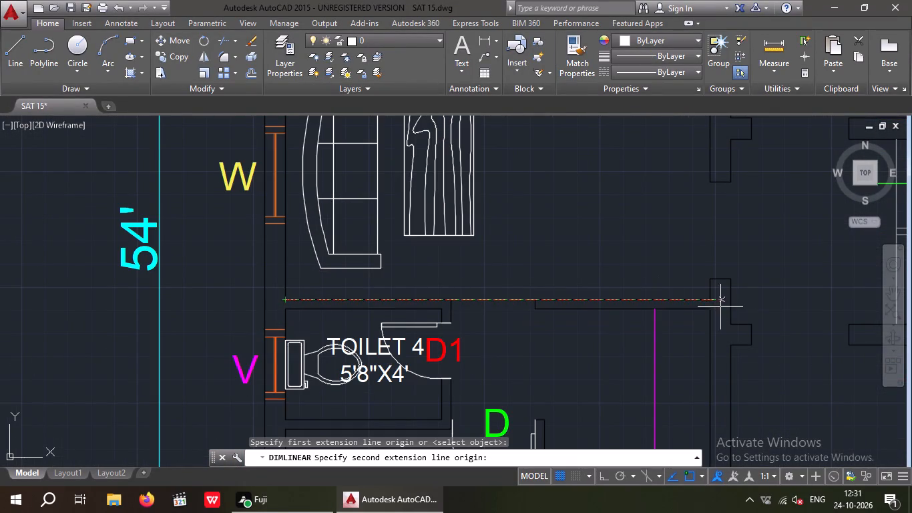
click(706, 301)
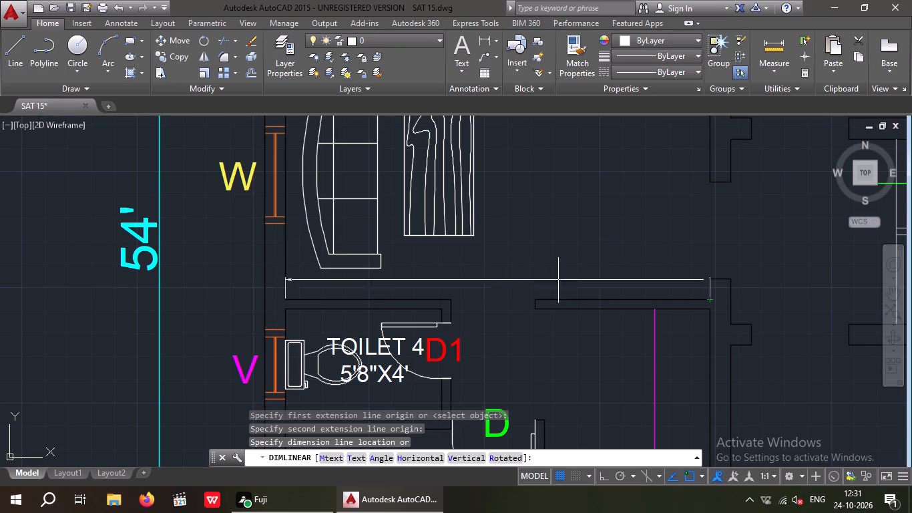
scroll(559, 287, up, 2)
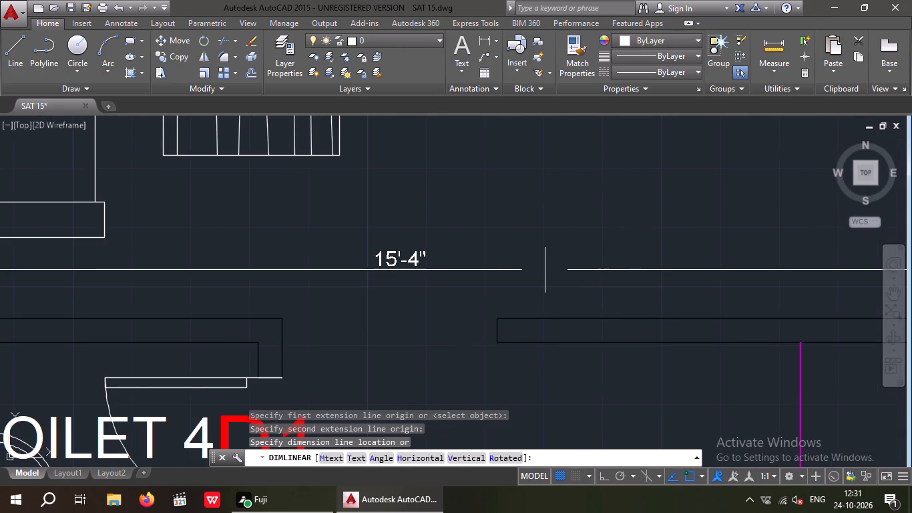
key(space)
Measure the inside depth of the sofa room between its upper and lower walls with a linear dimension, without placing it.
scroll(542, 257, down, 3)
middle_drag(514, 285, 427, 387)
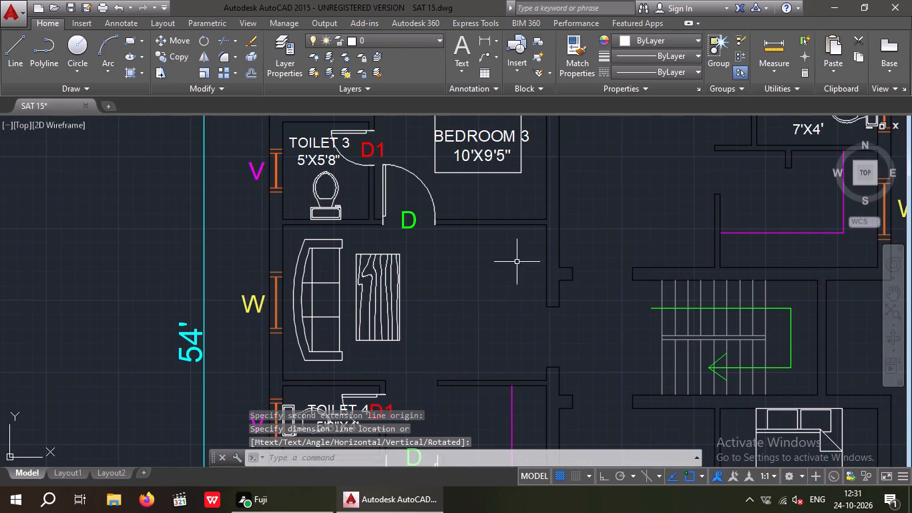
key(space)
click(545, 227)
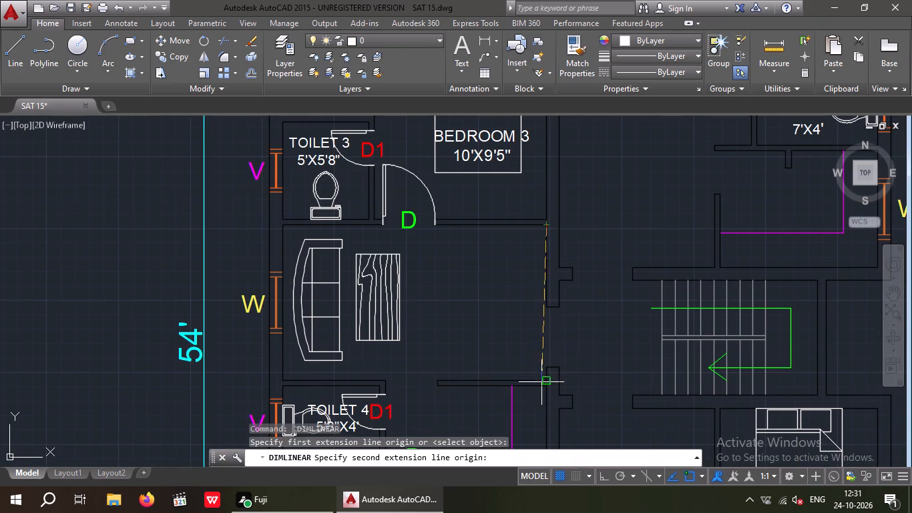
scroll(541, 386, up, 2)
click(552, 377)
middle_drag(526, 287, 516, 357)
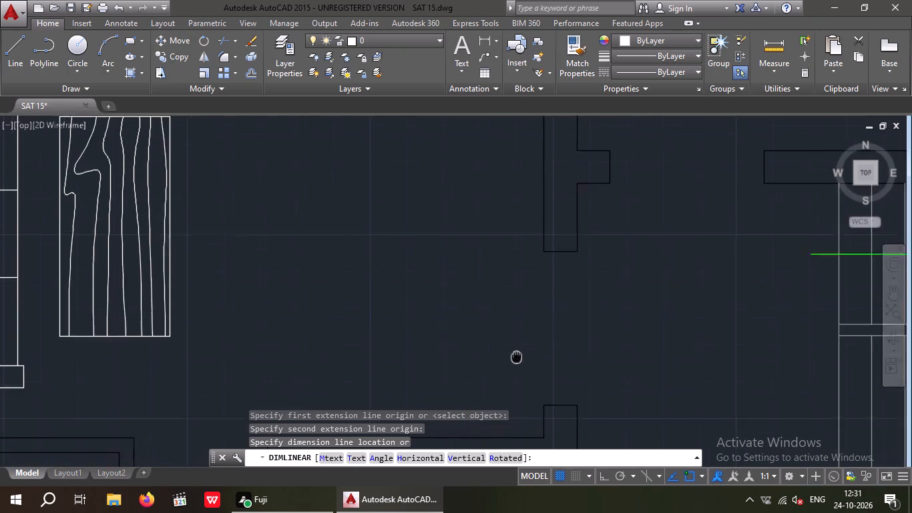
middle_drag(516, 357, 515, 360)
scroll(516, 262, down, 2)
key(Escape)
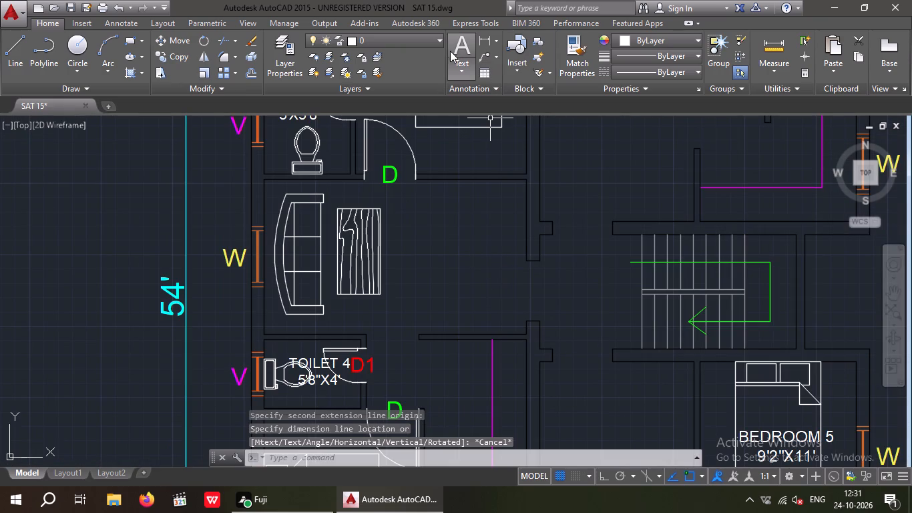
Start a multiline text beside the table in the sofa room with 8" text height and LIVING HALL as its first line.
click(463, 45)
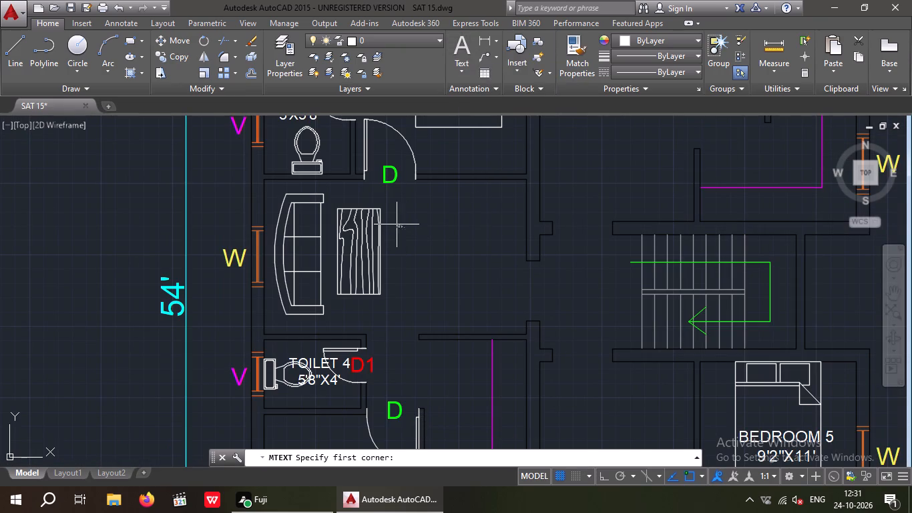
drag(398, 221, 407, 248)
click(851, 297)
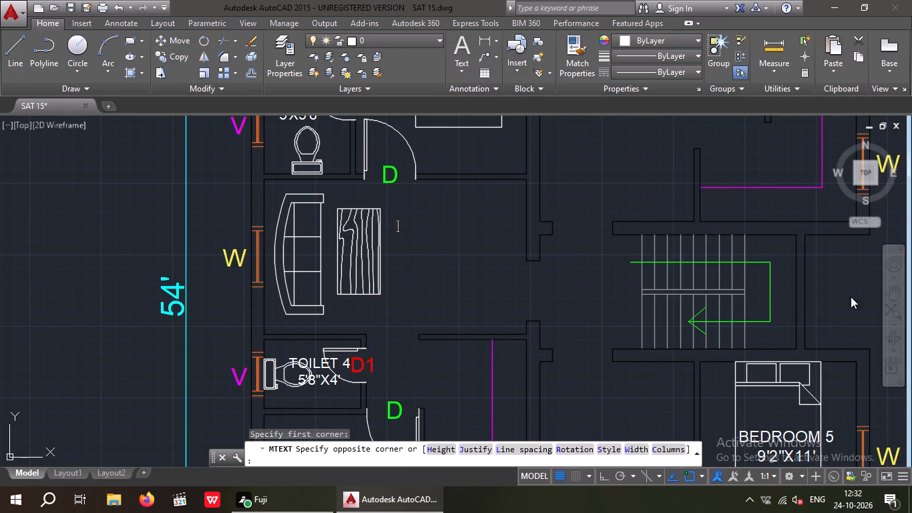
click(172, 57)
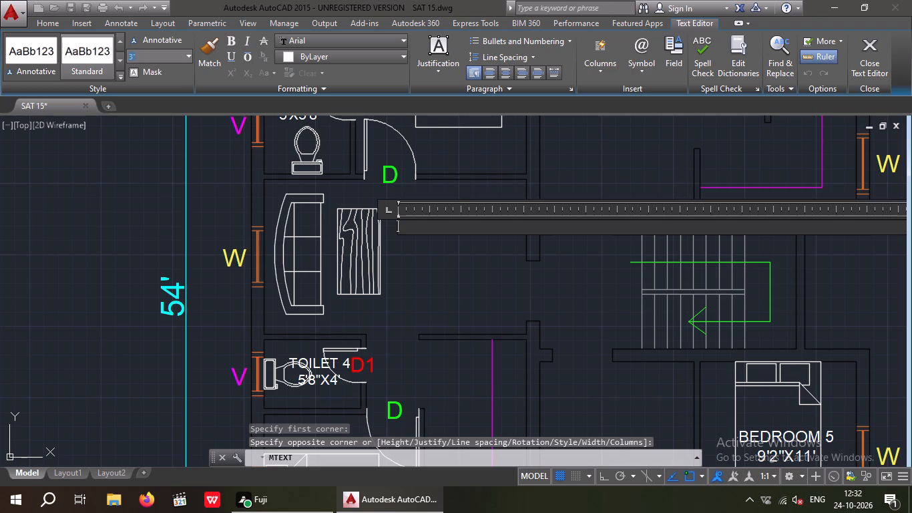
key(8)
key(shift+quotedbl)
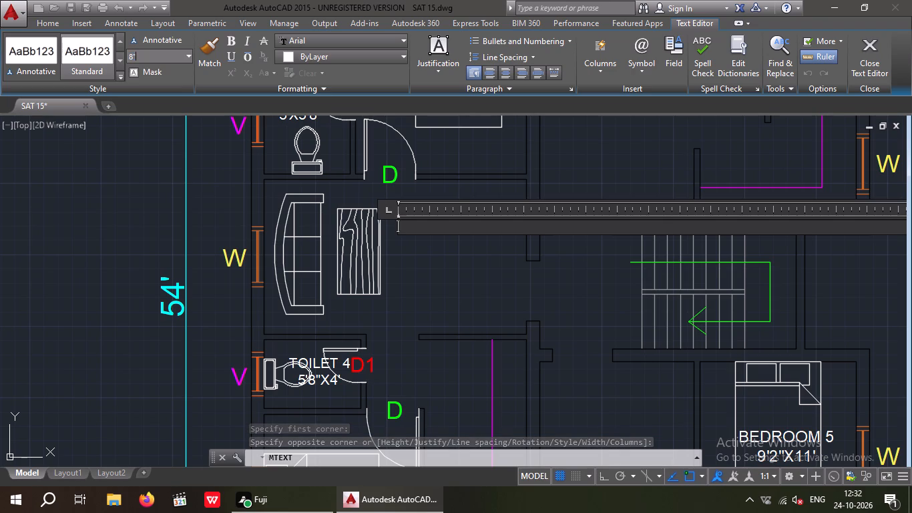
key(Return)
text(LIVIN)
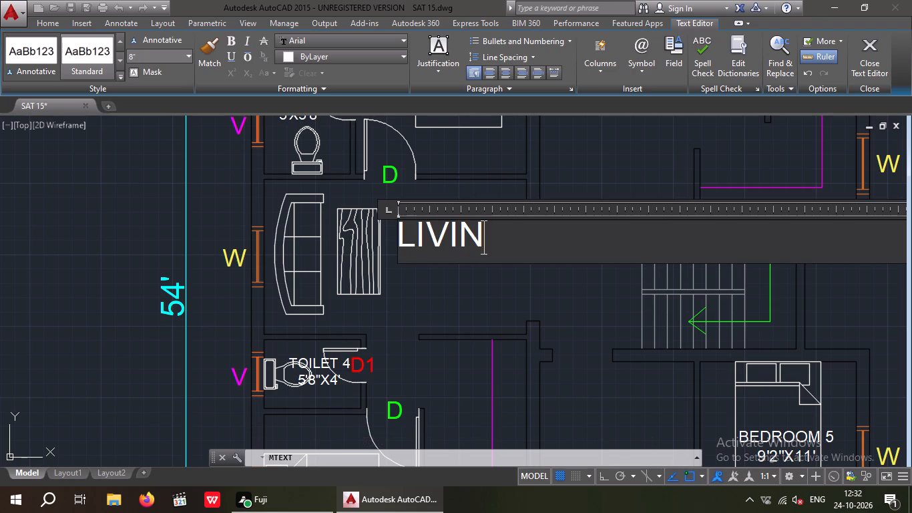
text(G)
key(space)
text(HALL)
key(Return)
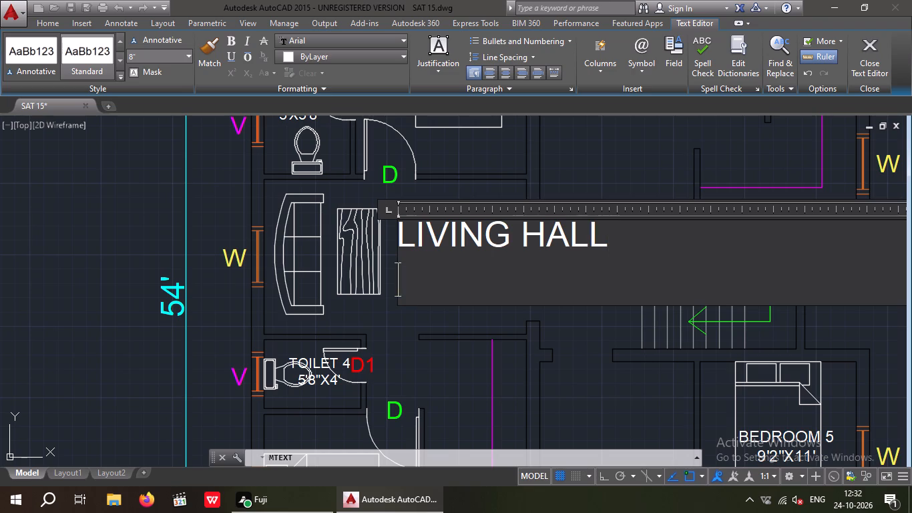
Add 15'4"X9' as the second line of the LIVING HALL label, indent it by three spaces, and finish editing.
text(15)
text('4")
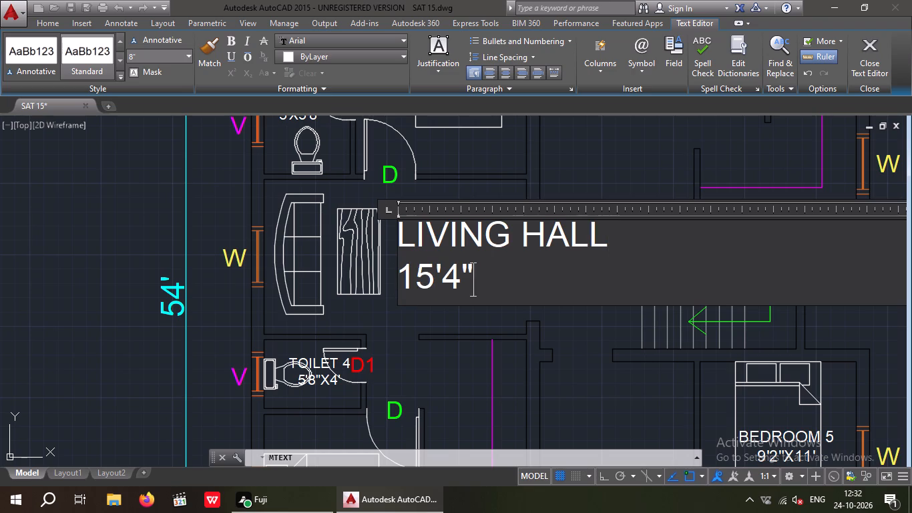
text(9')
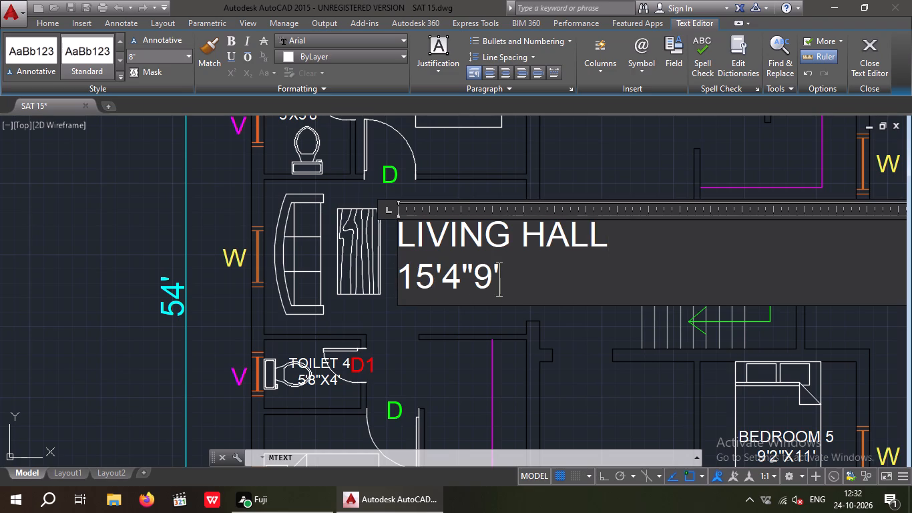
key(Left)
key(Left)
key(x)
key(Left)
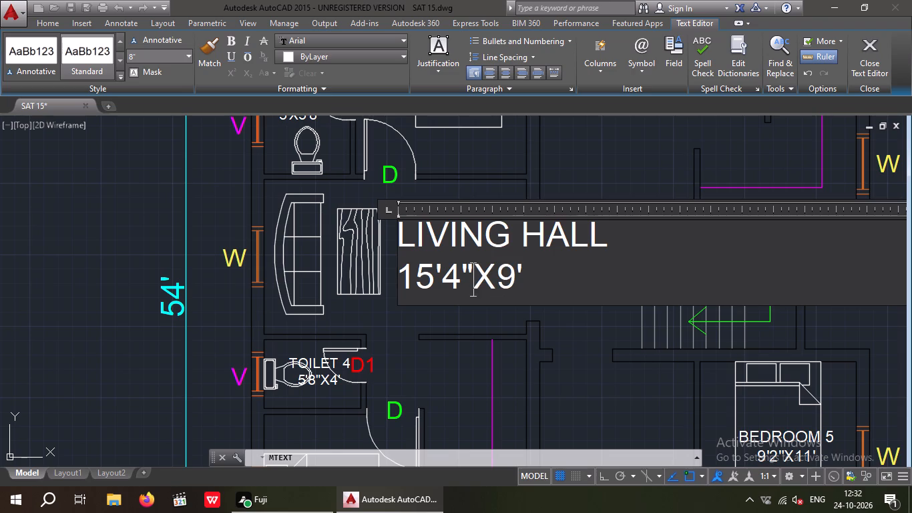
key(Left)
key(Left)
key(Left)
key(Left)
key(Left)
key(space)
key(space)
key(space)
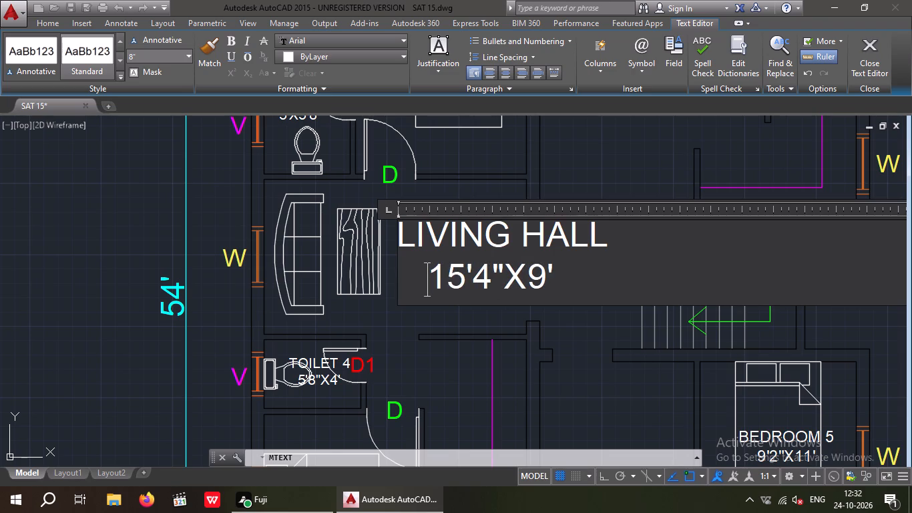
key(space)
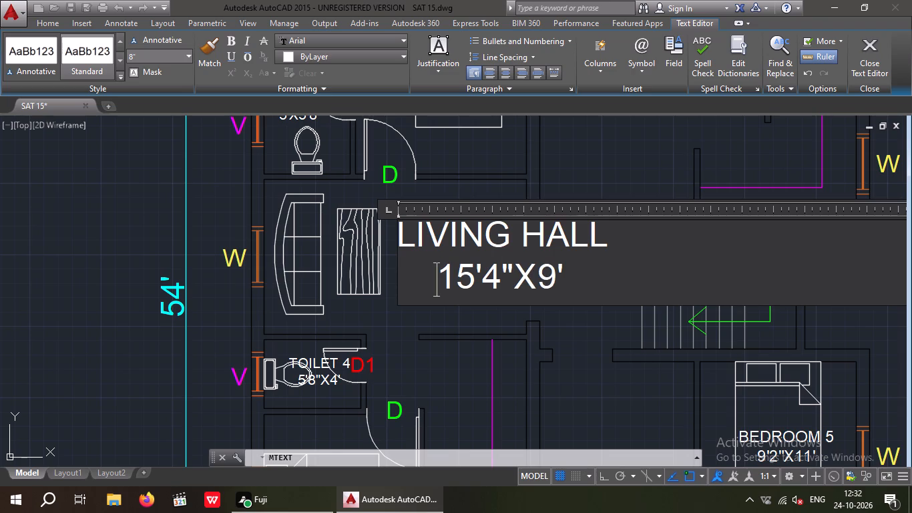
key(BackSpace)
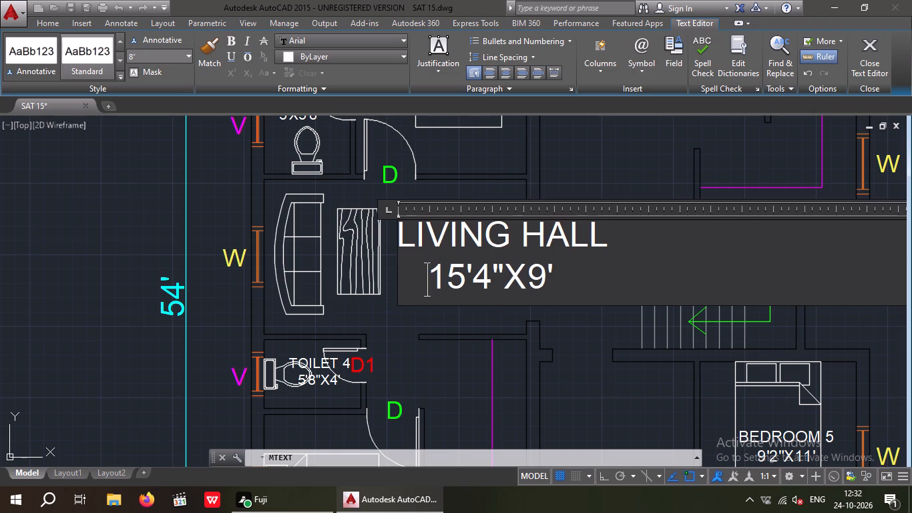
click(590, 173)
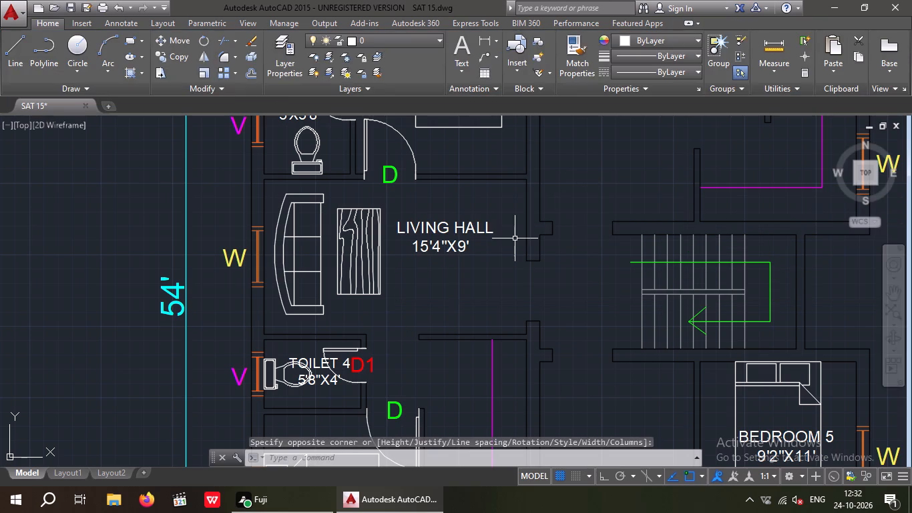
Move the LIVING HALL label slightly down and right, towards the middle of the open space beside the table.
drag(458, 271, 444, 263)
click(420, 206)
click(181, 40)
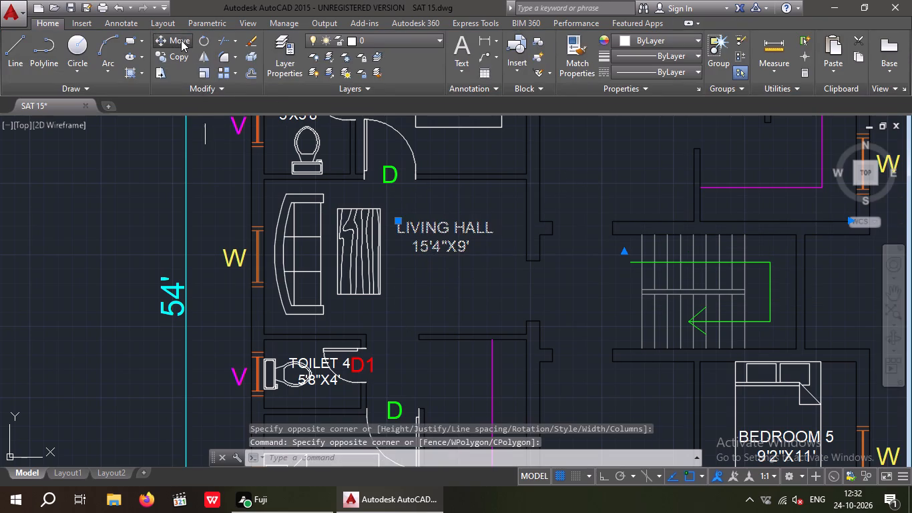
click(419, 251)
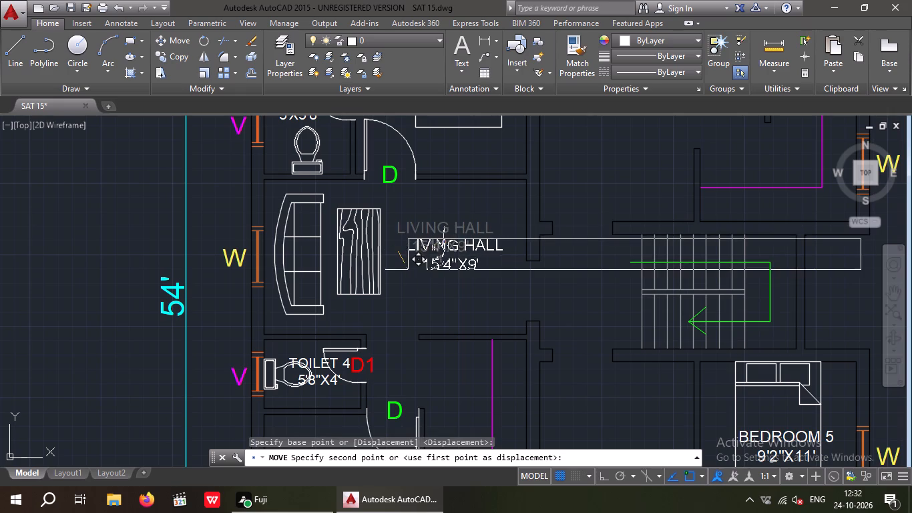
scroll(408, 270, up, 1)
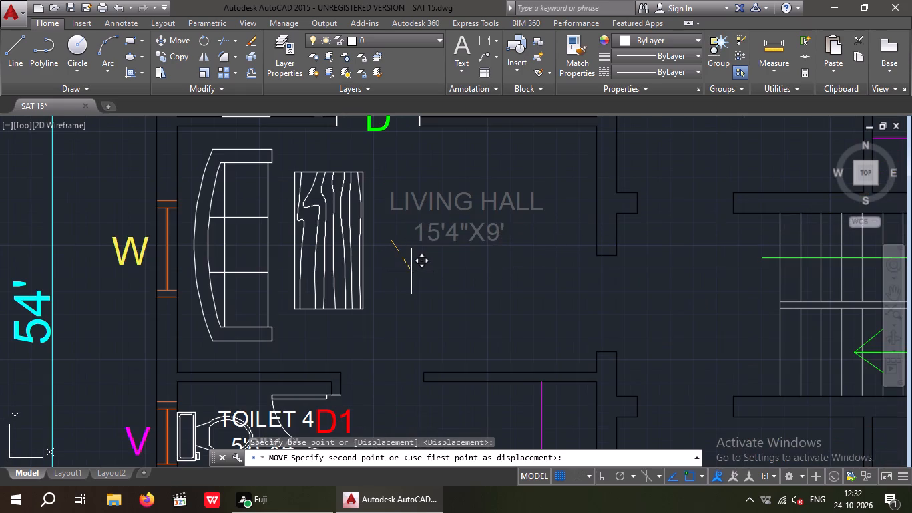
click(411, 271)
Measure the inside width of the room below TOILET 2 along its lower wall with a linear dimension, without placing it.
scroll(411, 271, down, 2)
middle_drag(416, 281, 338, 289)
scroll(338, 265, down, 1)
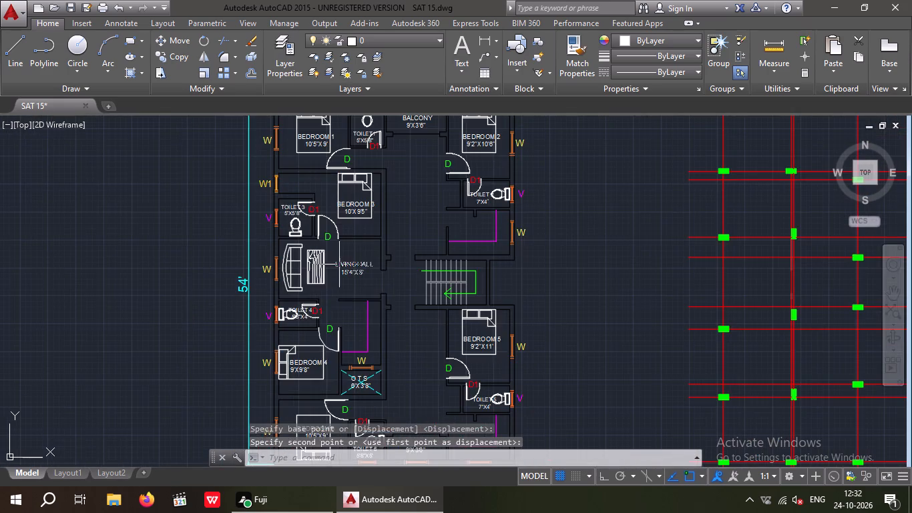
middle_drag(354, 289, 253, 271)
middle_drag(308, 267, 254, 313)
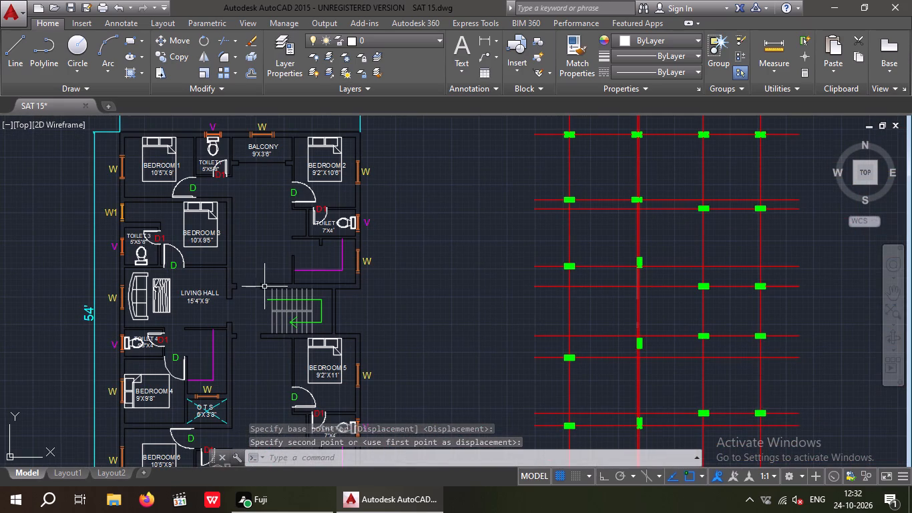
scroll(344, 258, up, 3)
middle_drag(342, 262, 318, 258)
scroll(320, 259, down, 3)
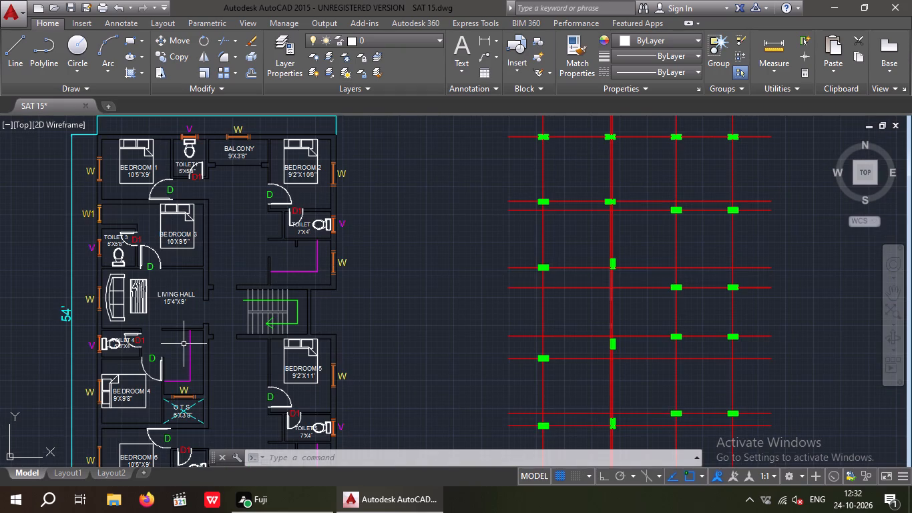
scroll(303, 261, up, 1)
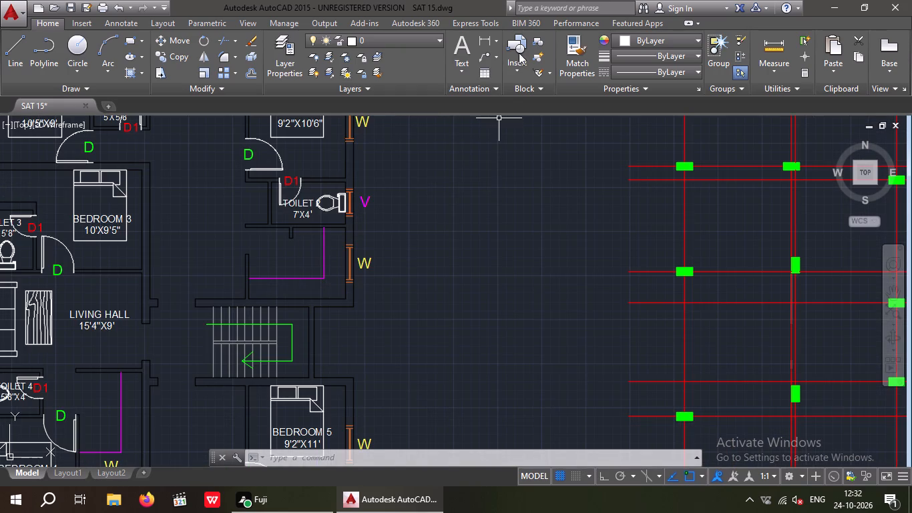
click(487, 39)
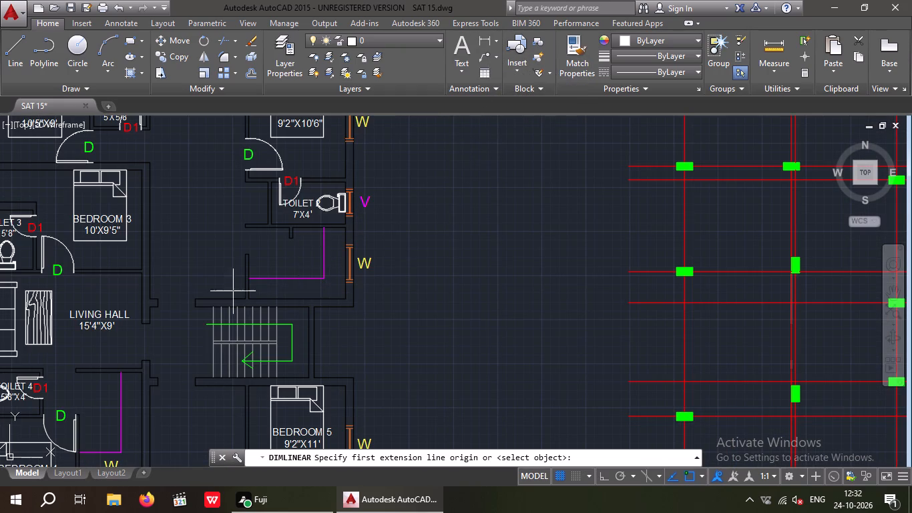
scroll(228, 289, up, 2)
click(277, 313)
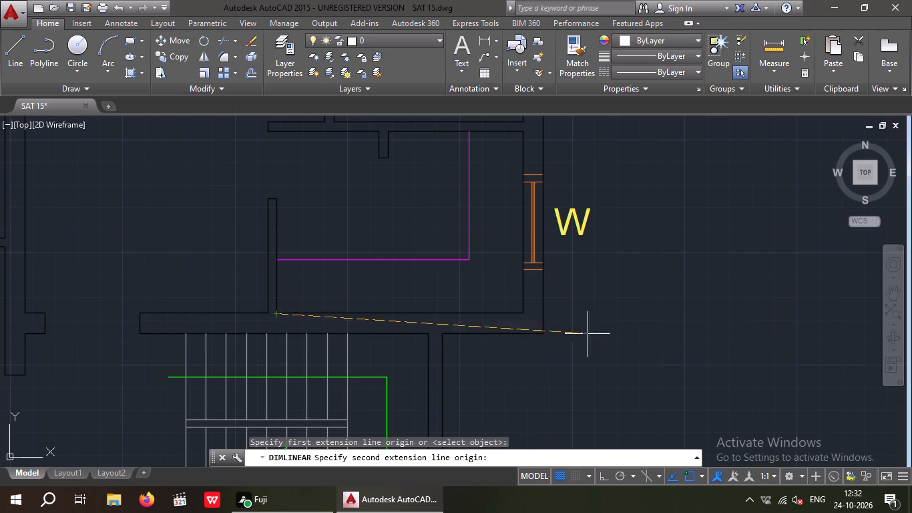
click(525, 313)
scroll(507, 287, up, 1)
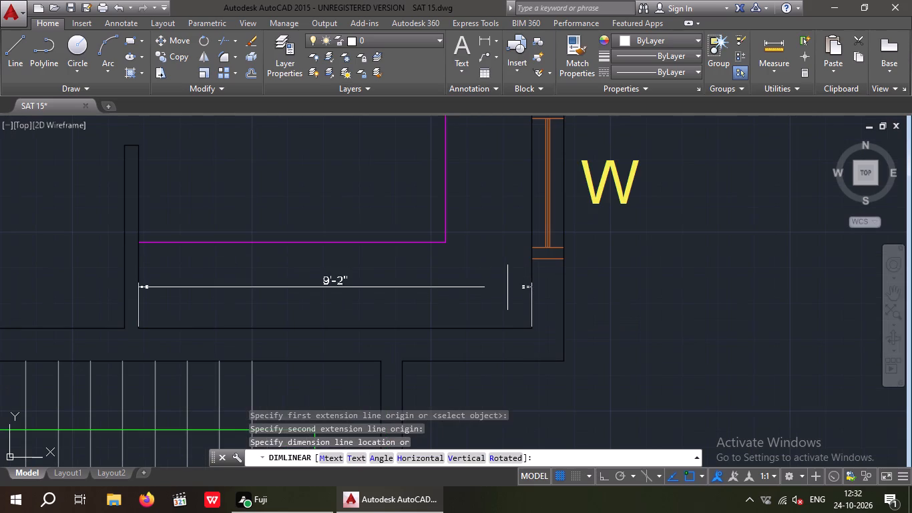
key(space)
Measure the inside depth of the room below TOILET 2 along its window wall with a linear dimension, without placing it.
scroll(509, 284, down, 1)
key(space)
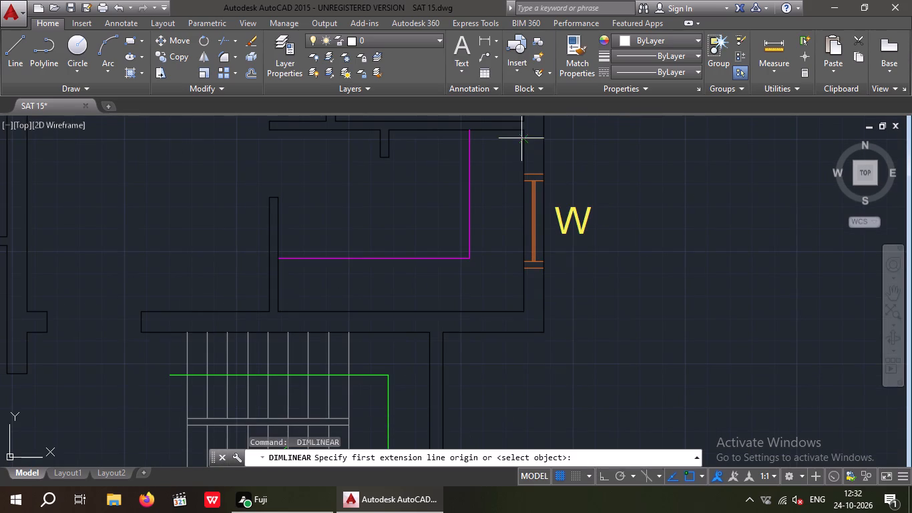
drag(523, 131, 518, 164)
click(522, 311)
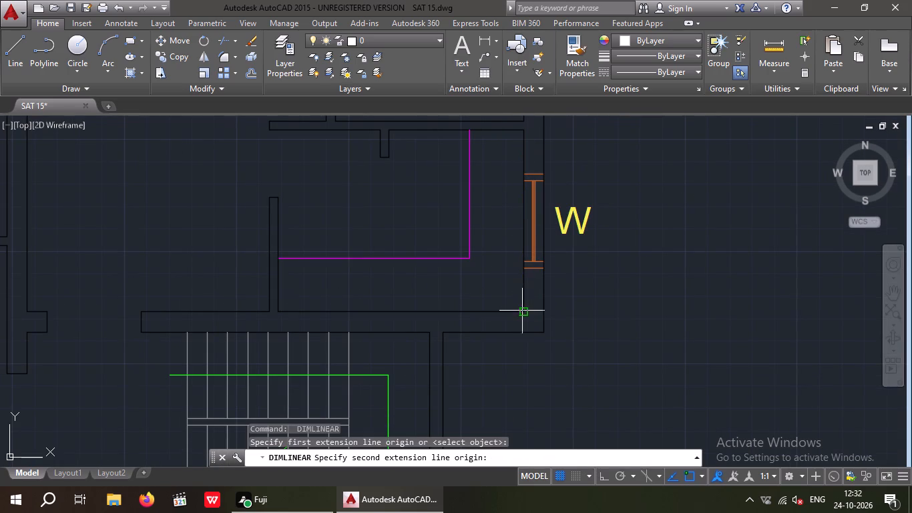
scroll(512, 222, up, 2)
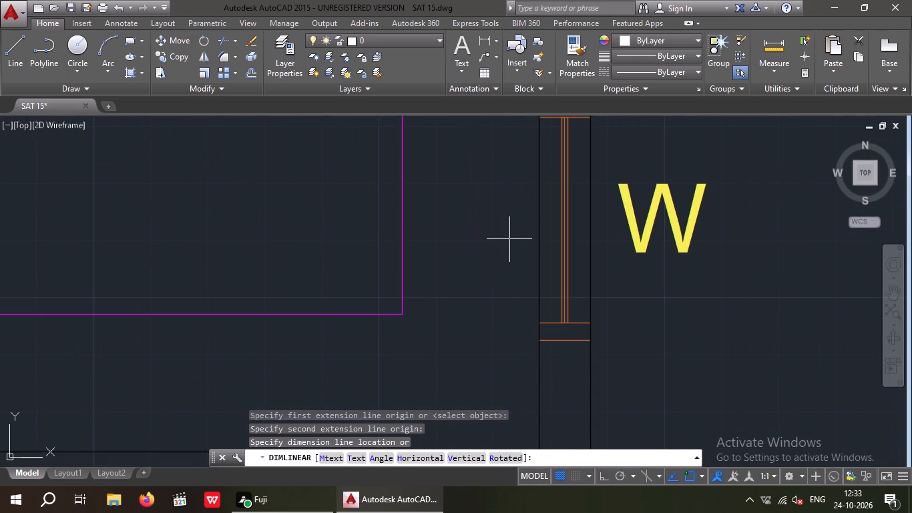
key(Escape)
Start a multiline text in the room below TOILET 2 with 8" text height and KITCHEN as its first line.
scroll(493, 252, down, 2)
middle_drag(493, 280, 474, 392)
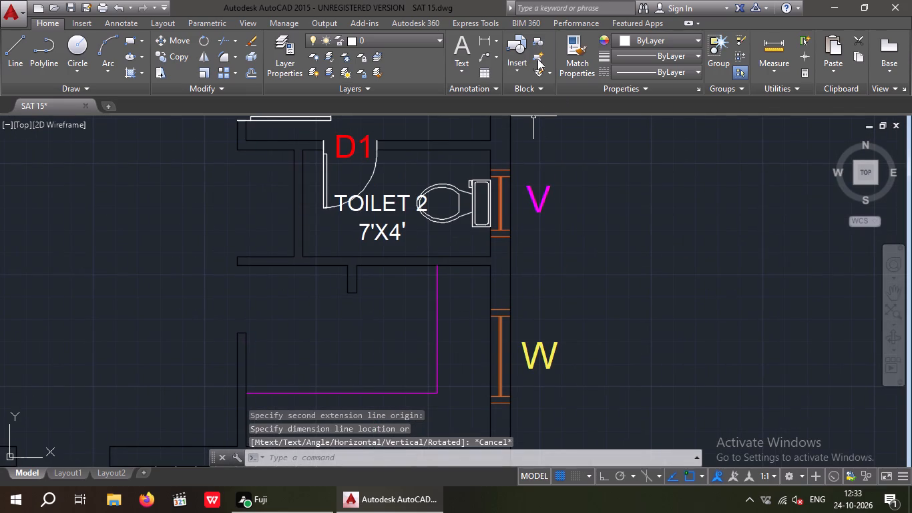
click(461, 41)
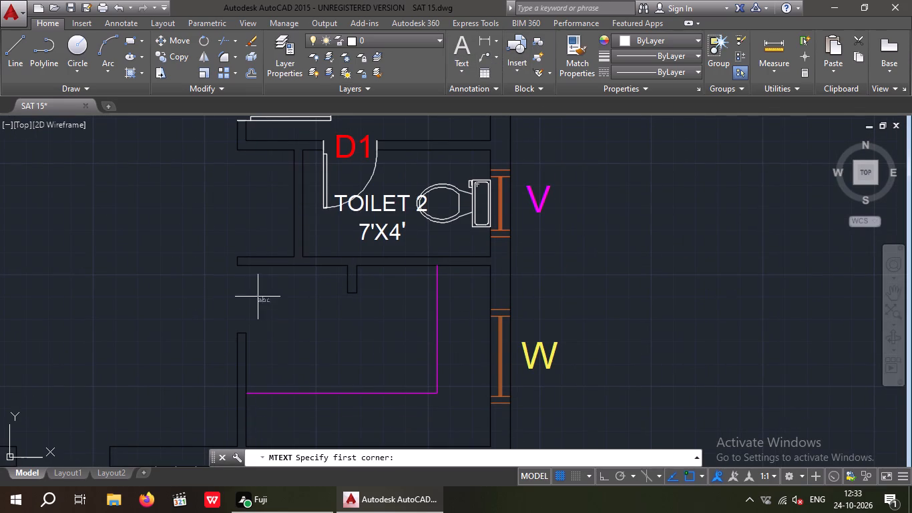
drag(258, 299, 287, 367)
click(839, 363)
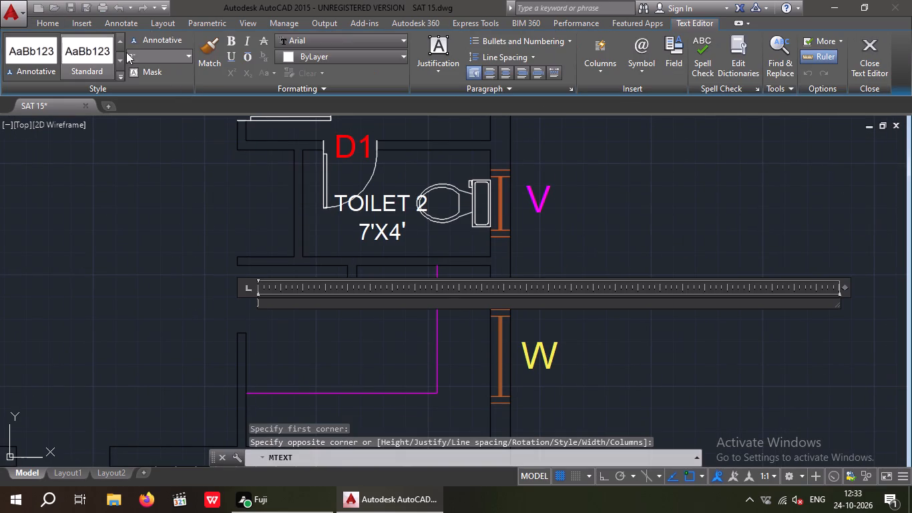
click(144, 60)
key(8)
key(shift+quotedbl)
key(Return)
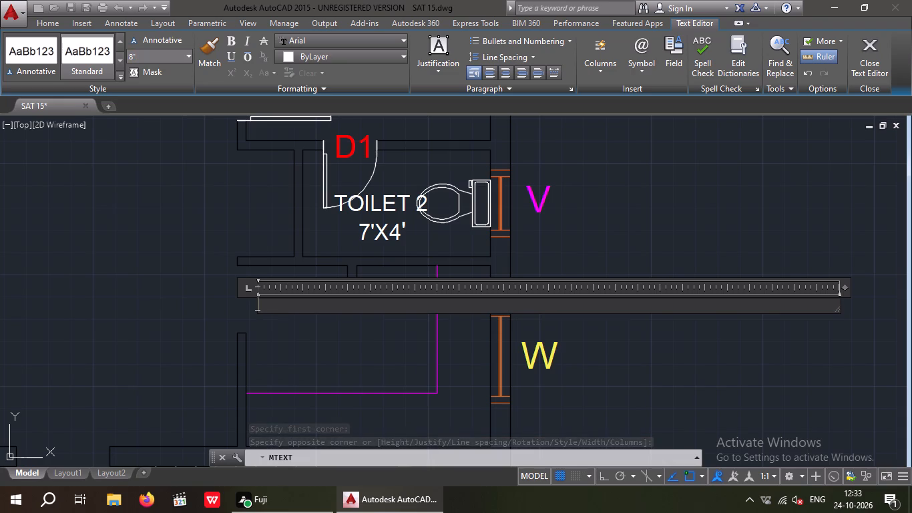
text(KITCHEN)
key(Return)
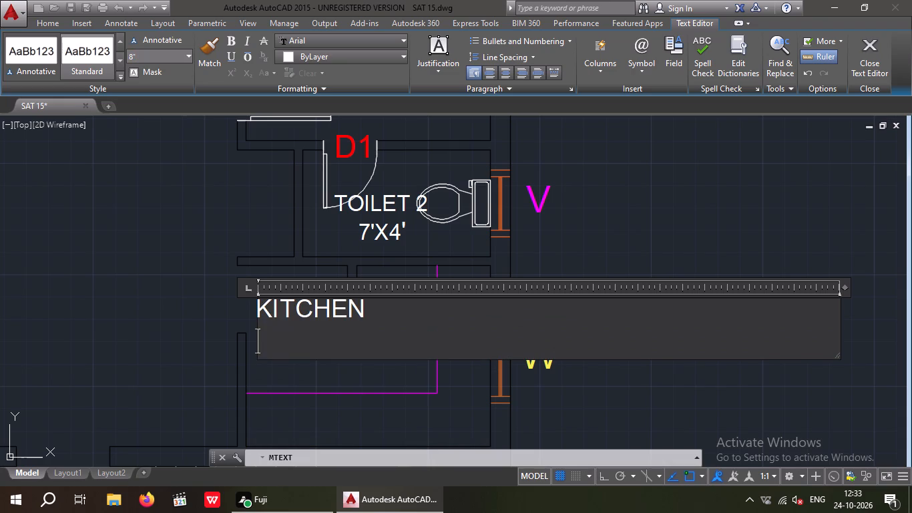
Add 9'2"X6'9" as the second line of the KITCHEN label and finish editing.
key(9)
text('2)
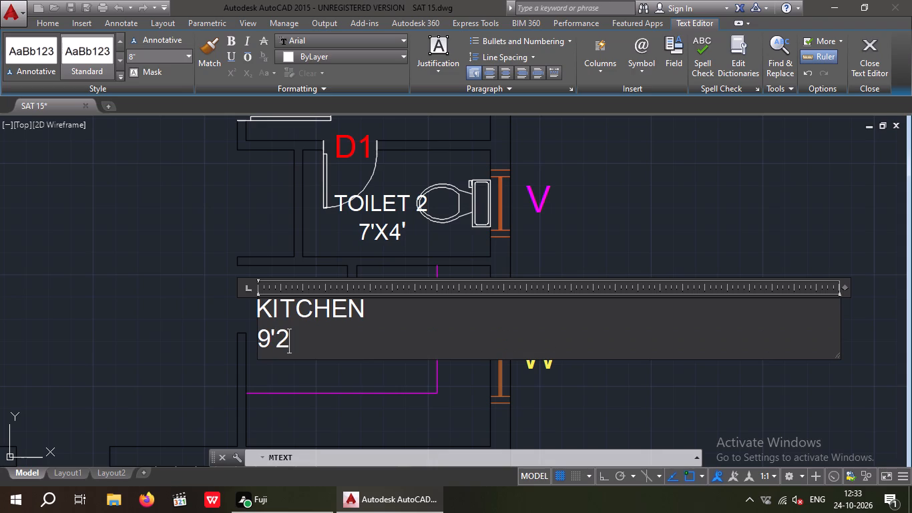
key(shift+quotedbl)
key(6)
key(apostrophe)
key(9)
key(shift+quotedbl)
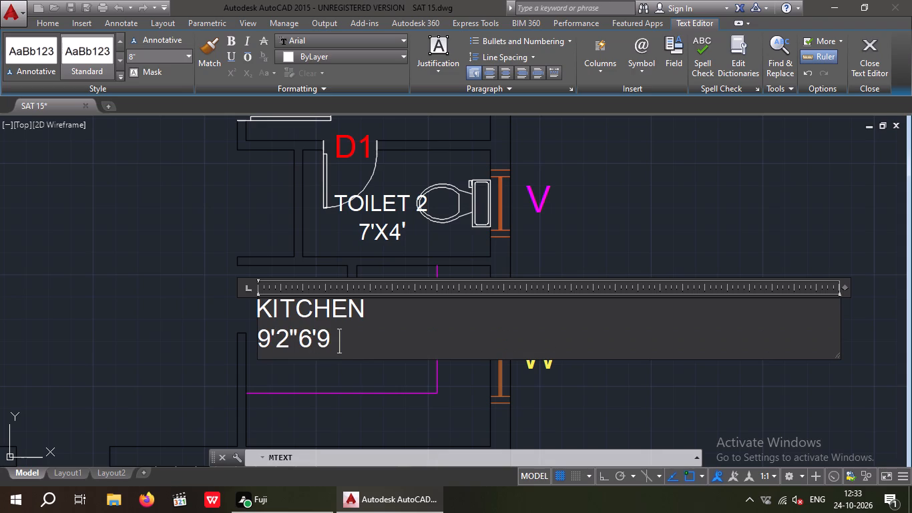
key(Left)
key(Left)
key(Left)
key(Left)
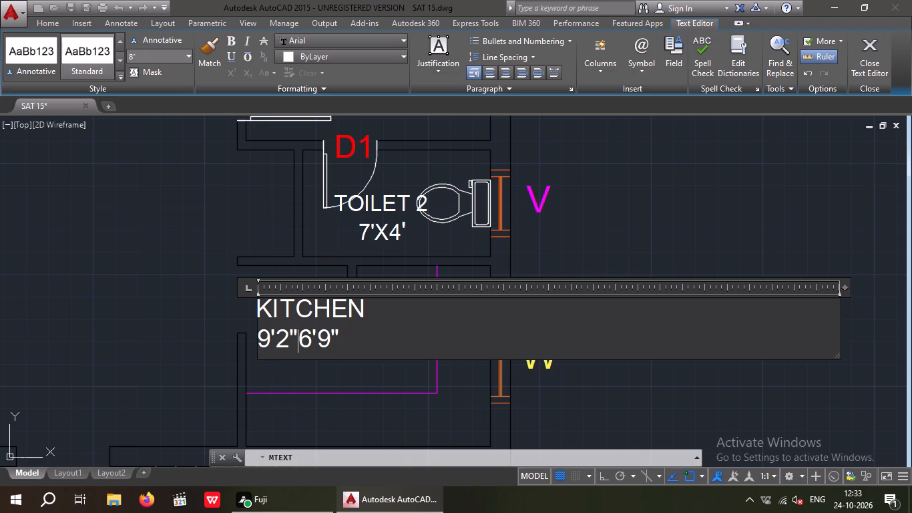
key(x)
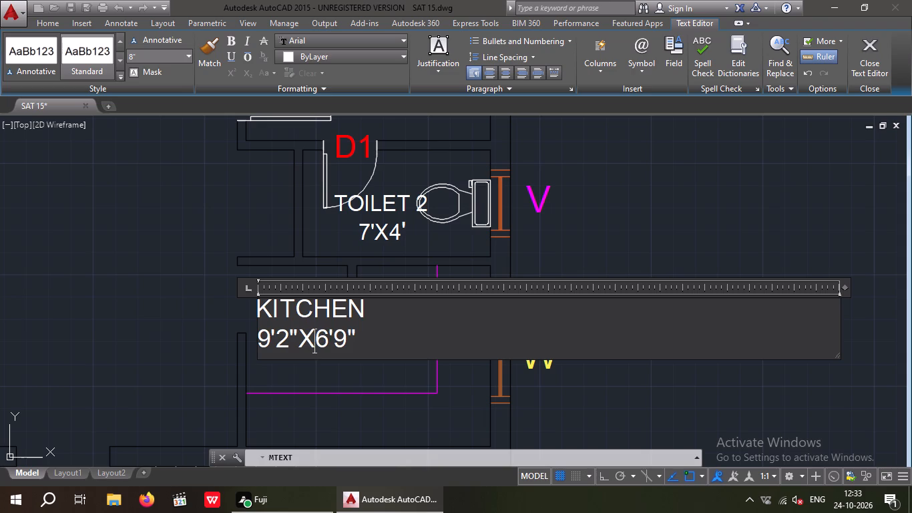
click(159, 235)
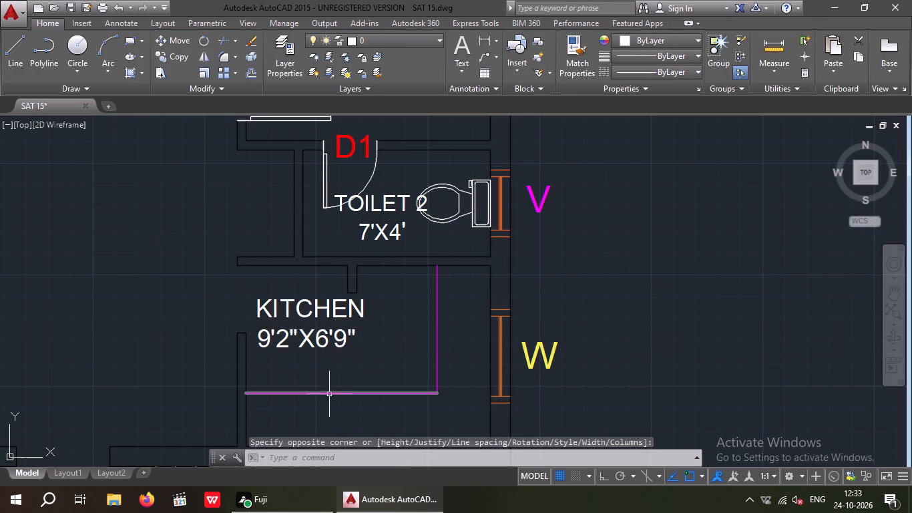
Move the KITCHEN label slightly down and right, within the area bounded by the magenta counter line.
drag(324, 361, 274, 317)
click(261, 287)
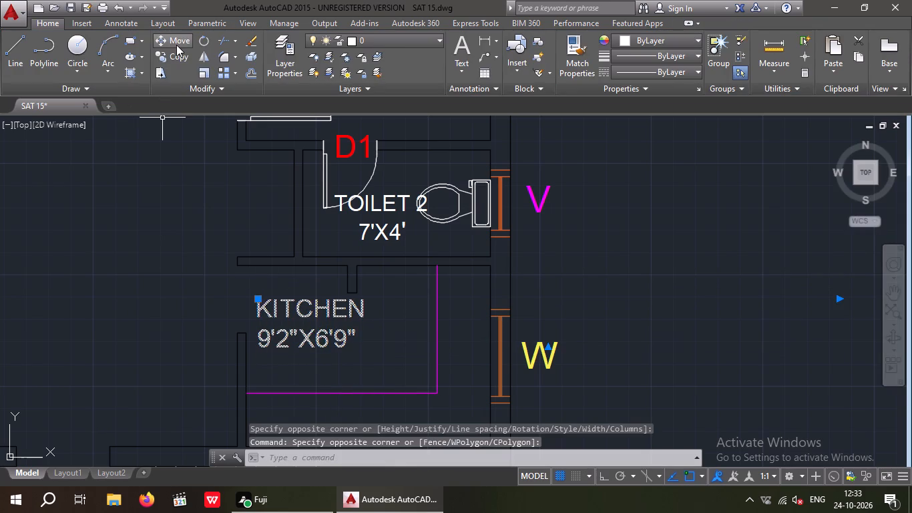
click(176, 45)
click(258, 353)
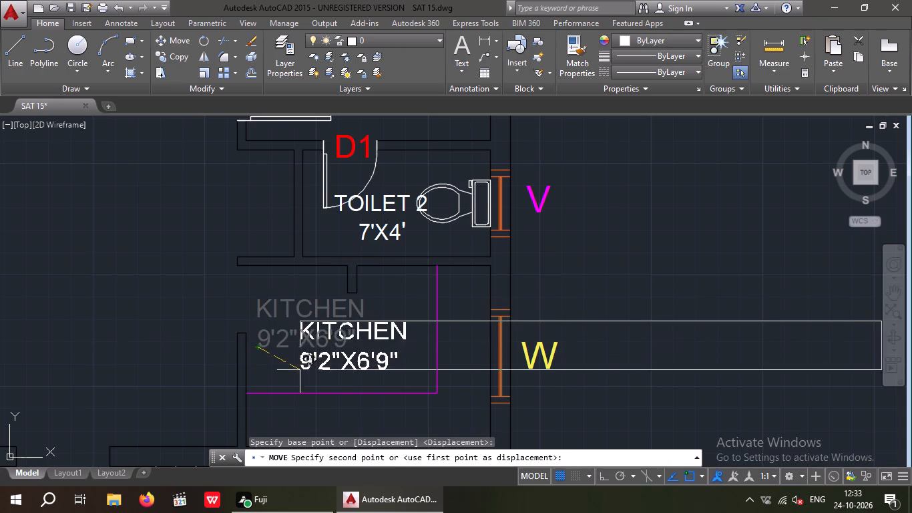
click(292, 368)
Reopen the KITCHEN label for editing and extend its first line to KITCHEN 1.
scroll(297, 332, down, 3)
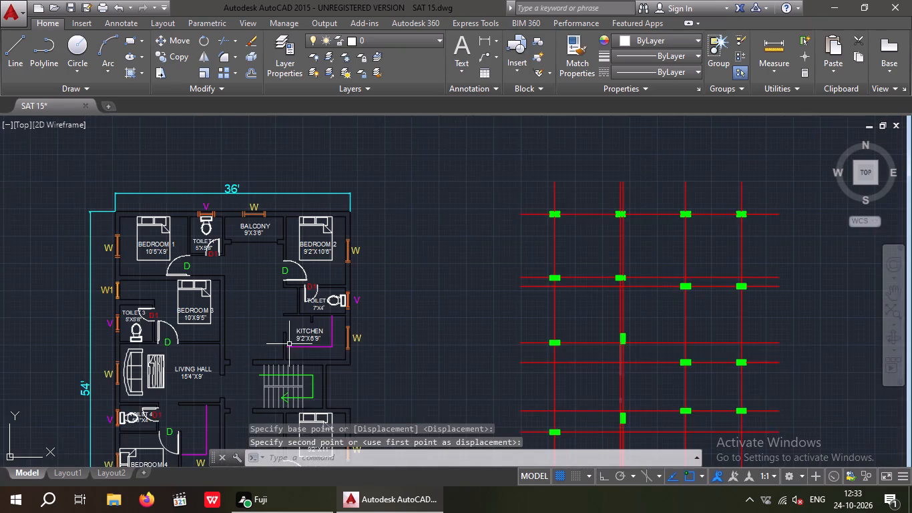
middle_drag(290, 344, 342, 313)
double_click(365, 307)
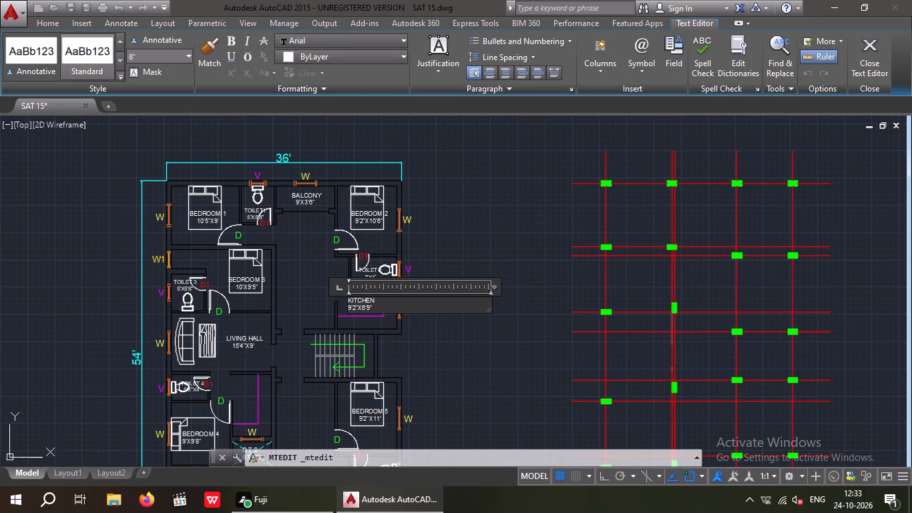
click(376, 301)
key(space)
key(1)
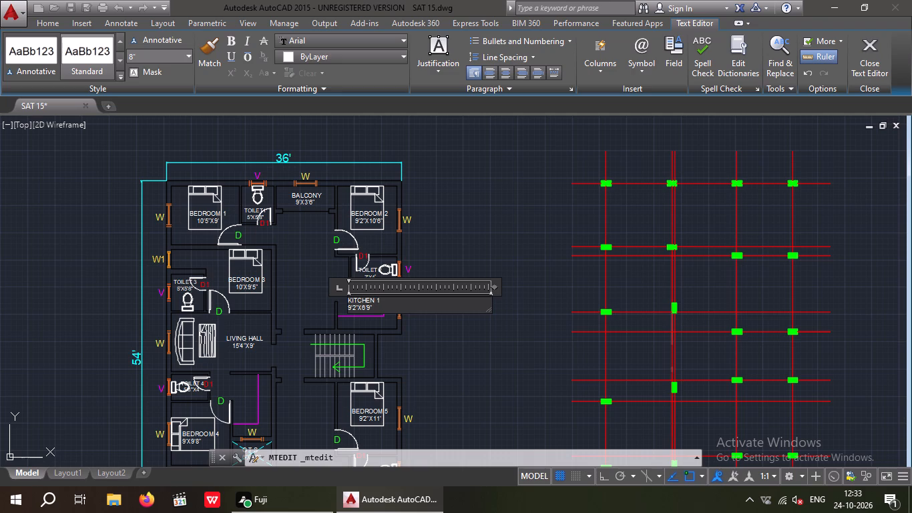
Indent the size line of the KITCHEN 1 label by two spaces to centre it under the name, and finish editing.
key(Down)
scroll(371, 299, up, 4)
middle_drag(376, 333, 382, 321)
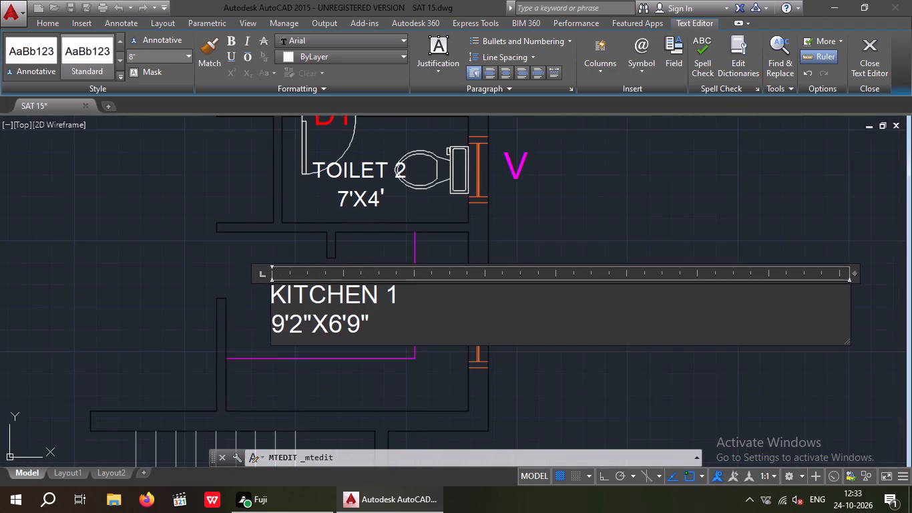
scroll(379, 323, up, 2)
scroll(381, 329, down, 1)
key(Left)
key(Left)
key(Left)
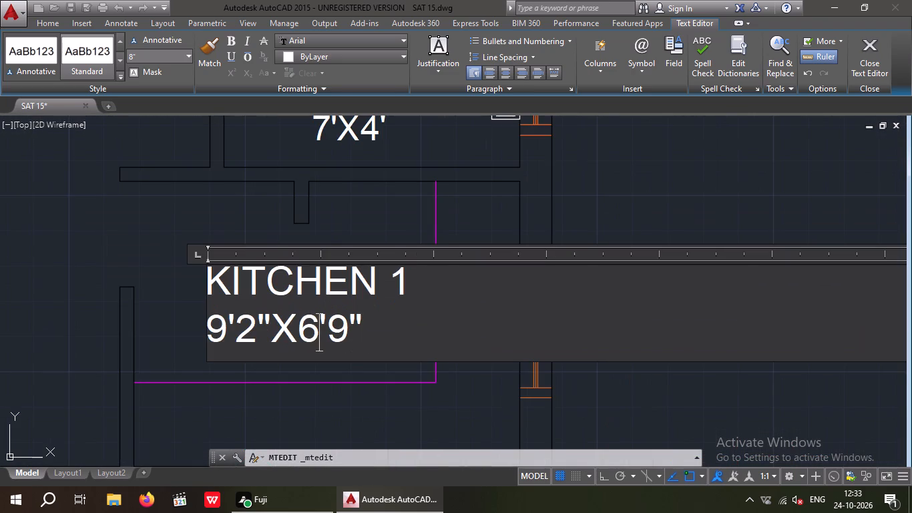
key(Left)
key(Left)
key(Left)
key(Left)
key(Left)
key(Left)
key(space)
key(space)
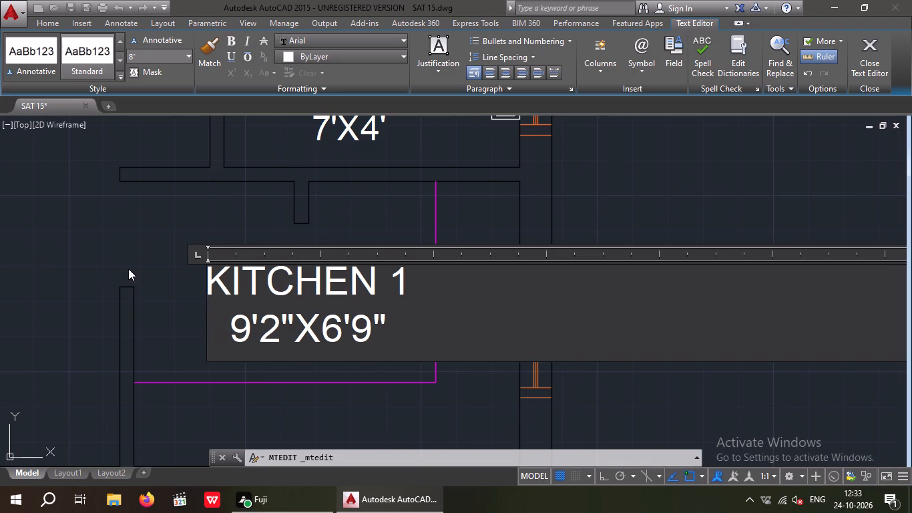
click(152, 240)
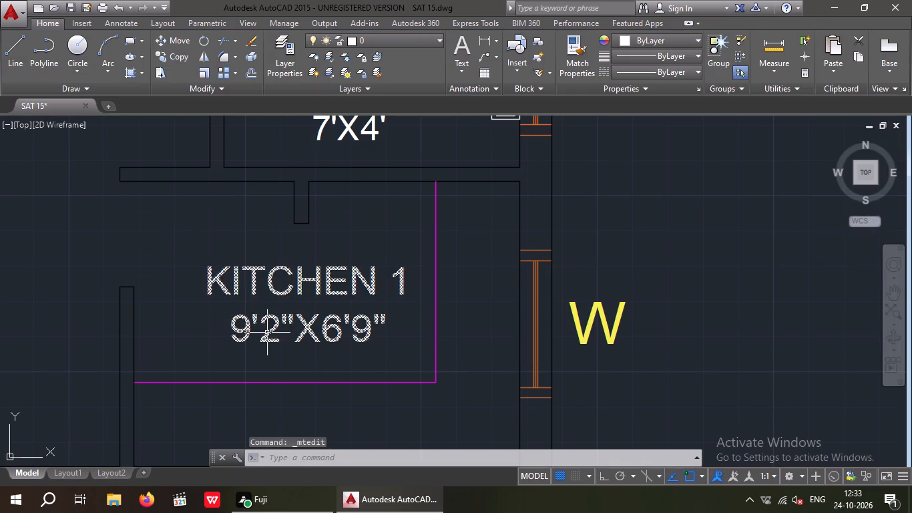
Move the KITCHEN 1 label slightly left within its room.
click(268, 333)
click(178, 43)
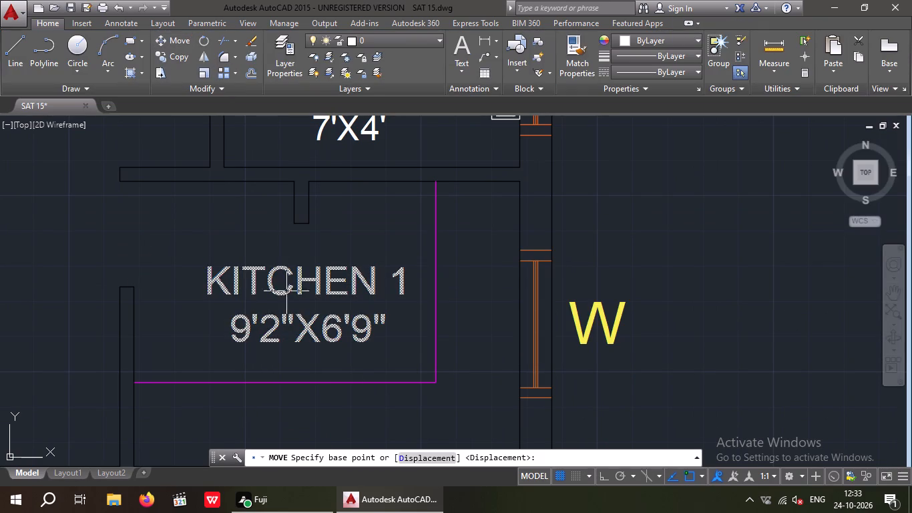
drag(252, 340, 236, 340)
click(230, 340)
Measure the inside width of the room above the O T S shaft with a temporary linear dimension.
scroll(260, 293, down, 2)
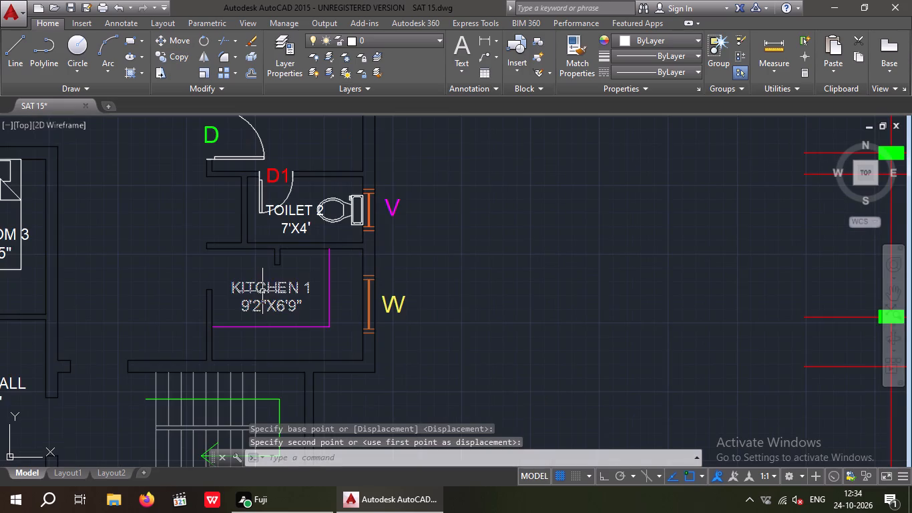
scroll(343, 234, down, 2)
middle_drag(345, 234, 375, 147)
scroll(235, 269, up, 4)
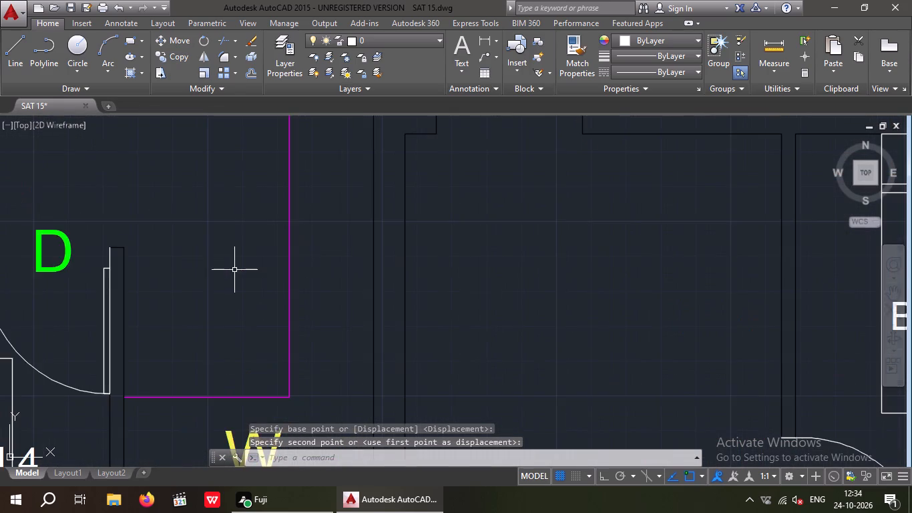
middle_drag(239, 271, 268, 333)
scroll(267, 289, down, 1)
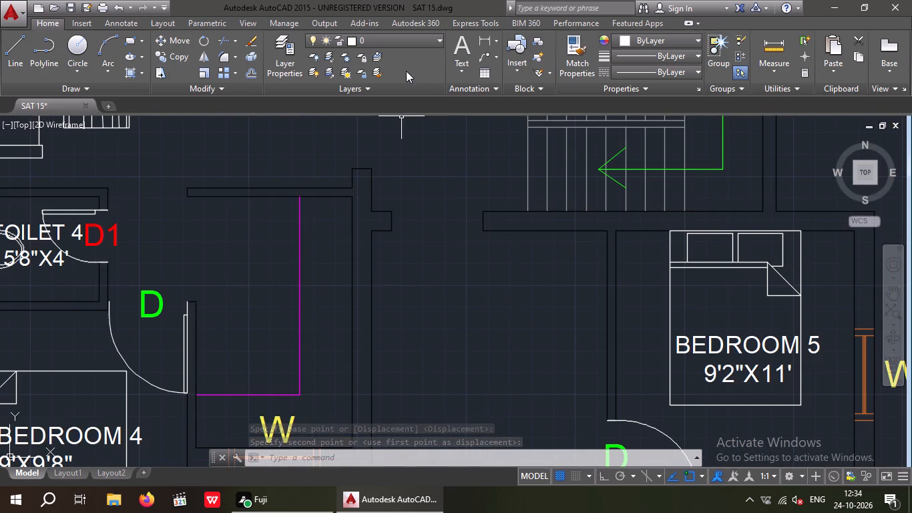
click(487, 41)
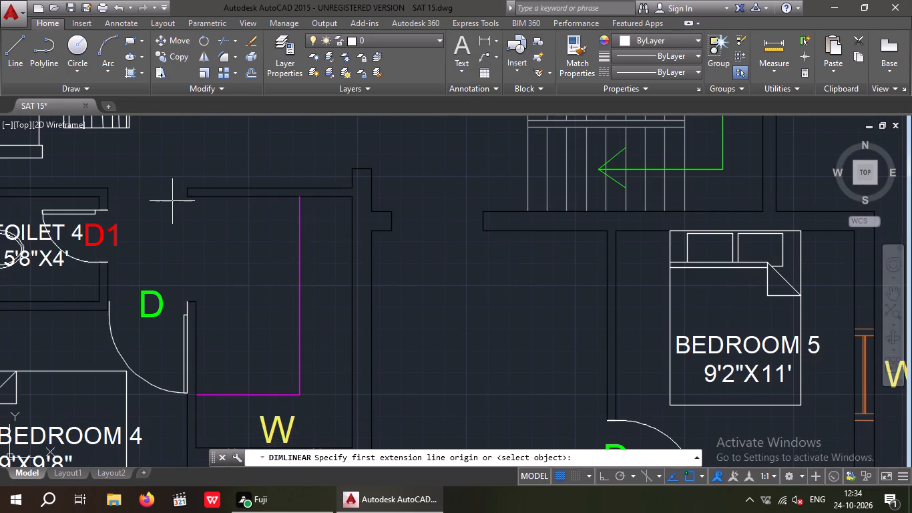
drag(187, 200, 194, 205)
click(353, 197)
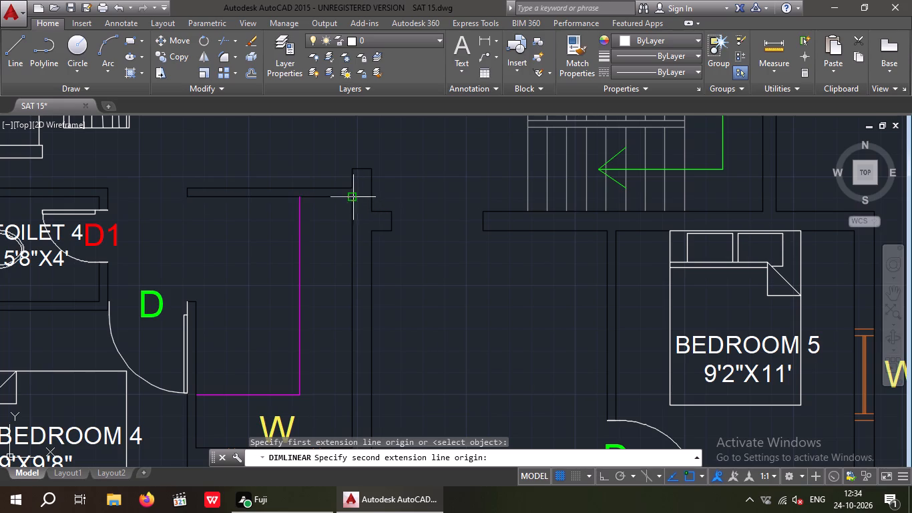
scroll(314, 267, up, 1)
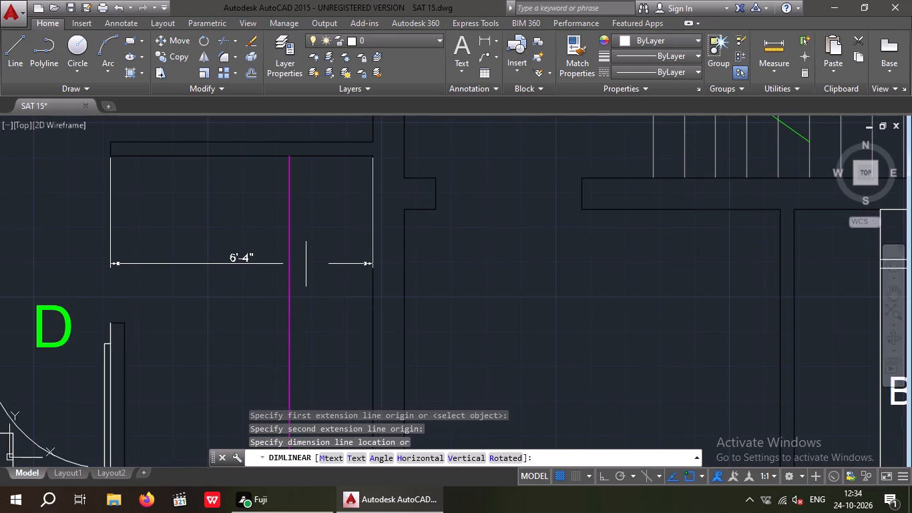
key(space)
Measure the inside length of the same room down to the window wall with a temporary linear dimension.
scroll(299, 228, down, 2)
key(space)
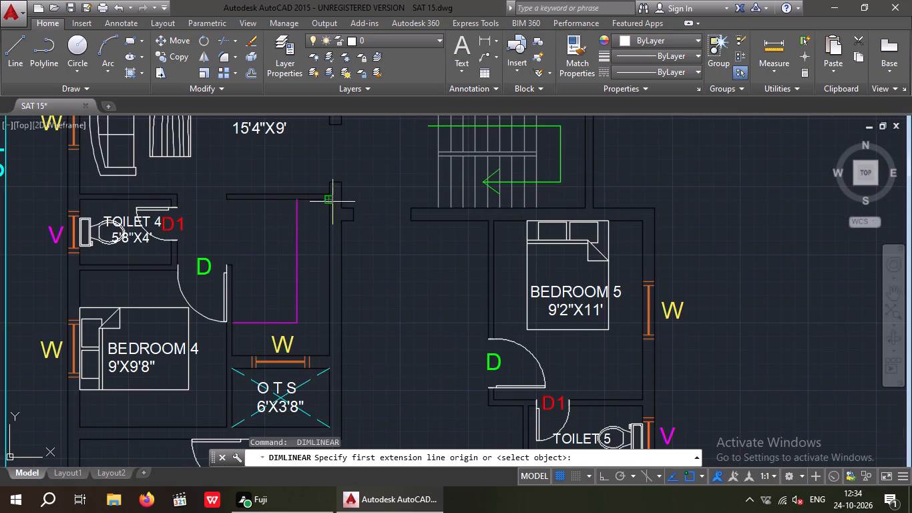
click(331, 200)
scroll(331, 357, up, 2)
drag(324, 353, 322, 347)
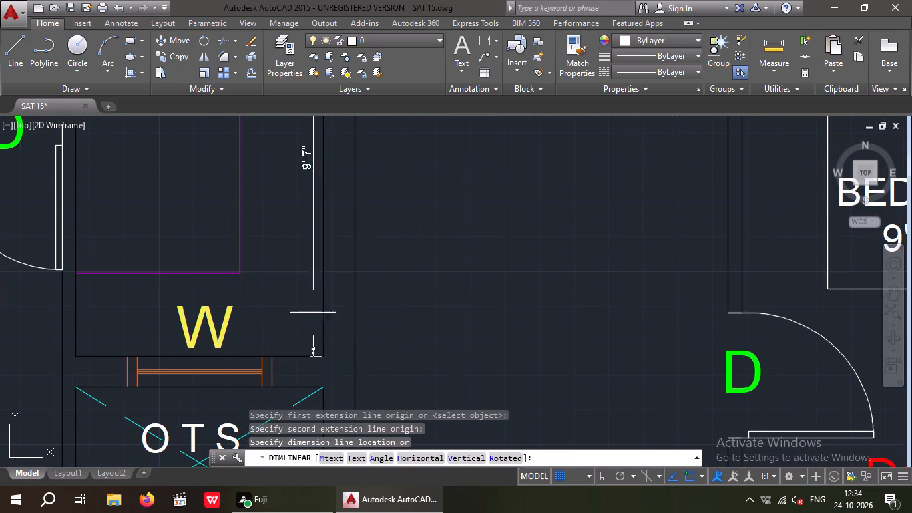
scroll(297, 242, down, 1)
scroll(297, 204, up, 3)
scroll(303, 192, down, 2)
key(Escape)
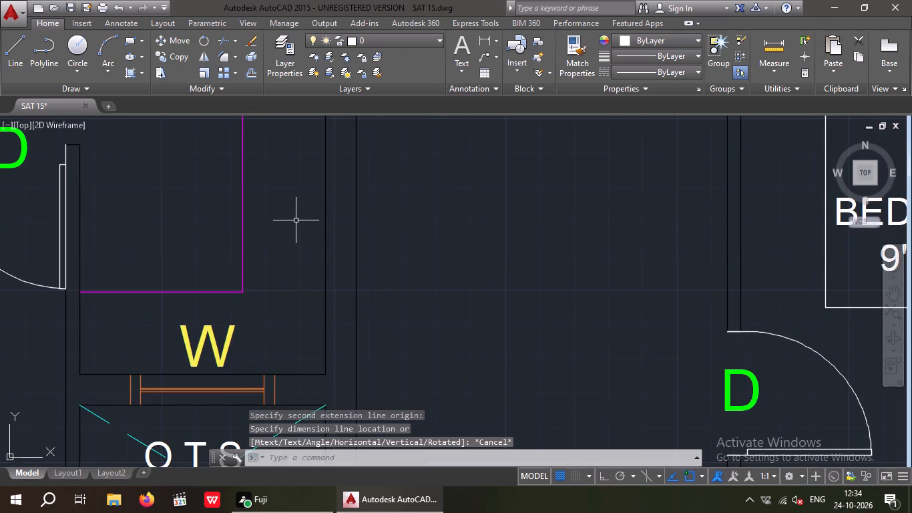
Start a multiline text in the room above the O T S shaft with 8" text height and KITCHEN 2 as its first line.
scroll(296, 220, down, 2)
middle_drag(295, 226, 296, 277)
click(466, 49)
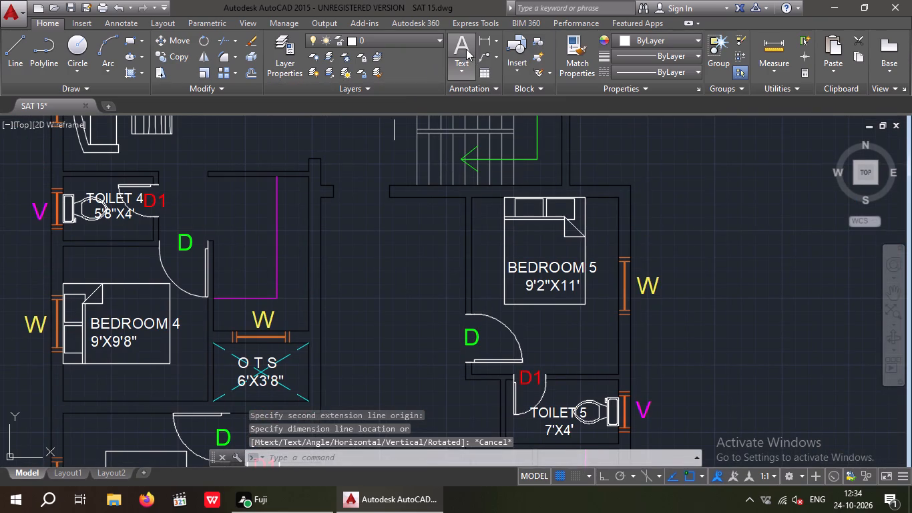
scroll(238, 222, up, 2)
click(194, 212)
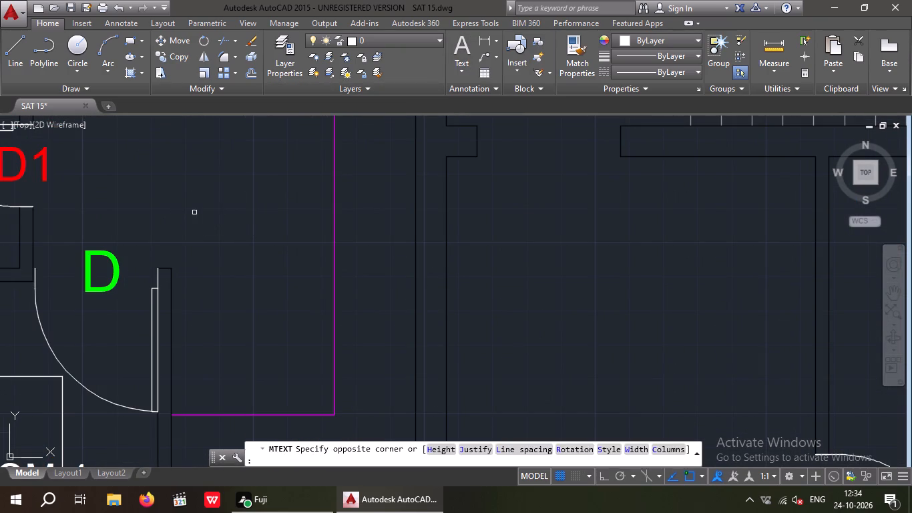
middle_click(486, 310)
click(723, 313)
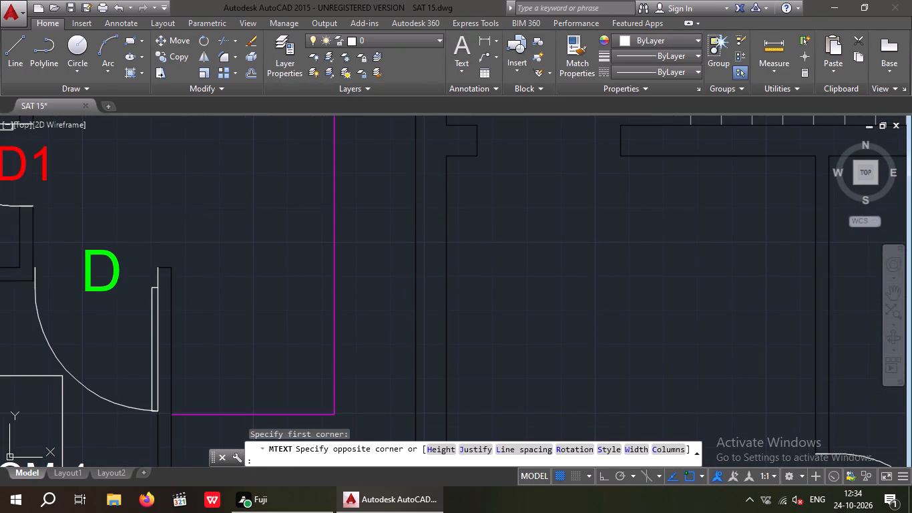
click(142, 59)
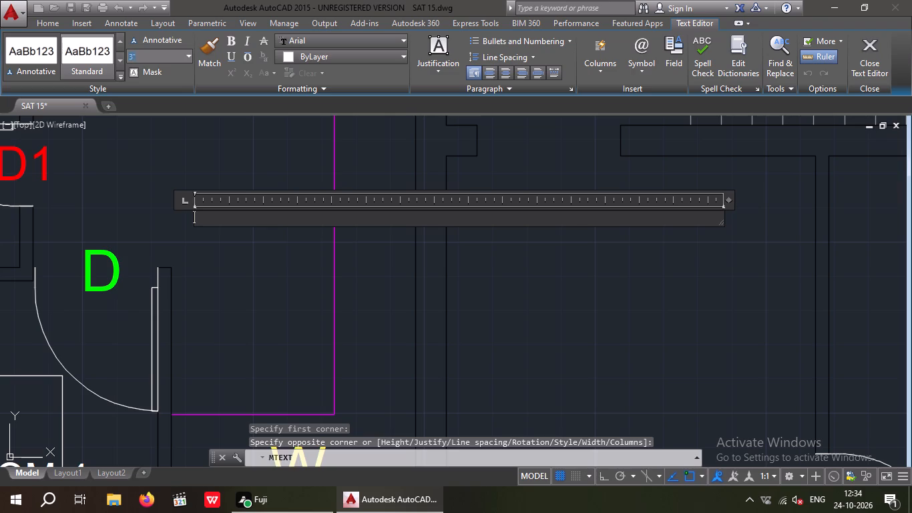
key(8)
key(shift+quotedbl)
key(Return)
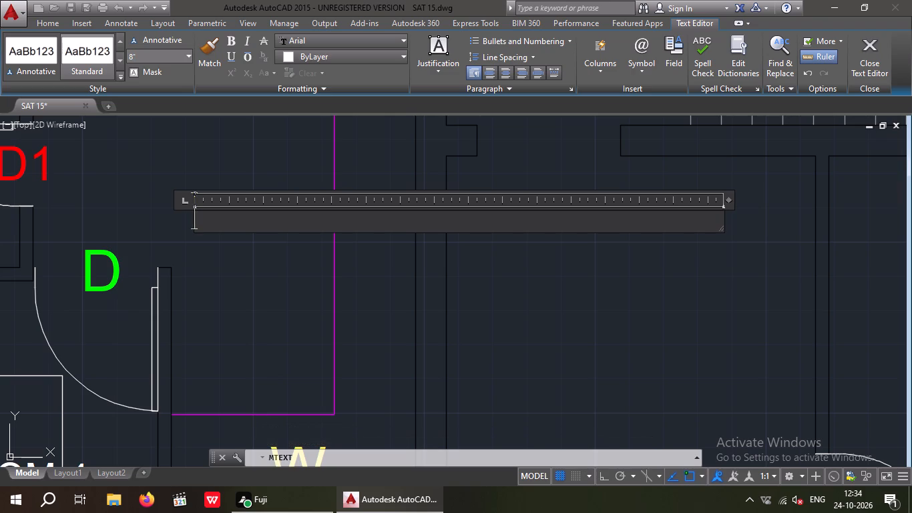
text(KI)
text(TCHEN)
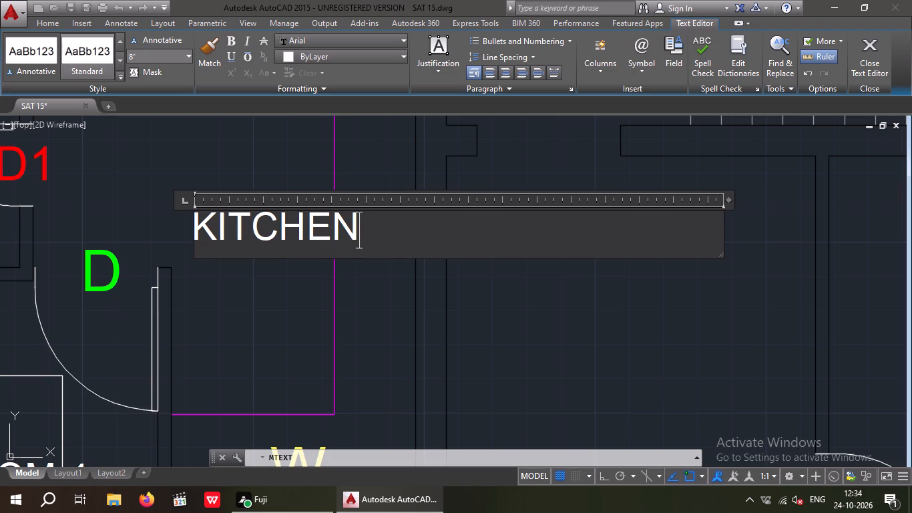
key(space)
key(2)
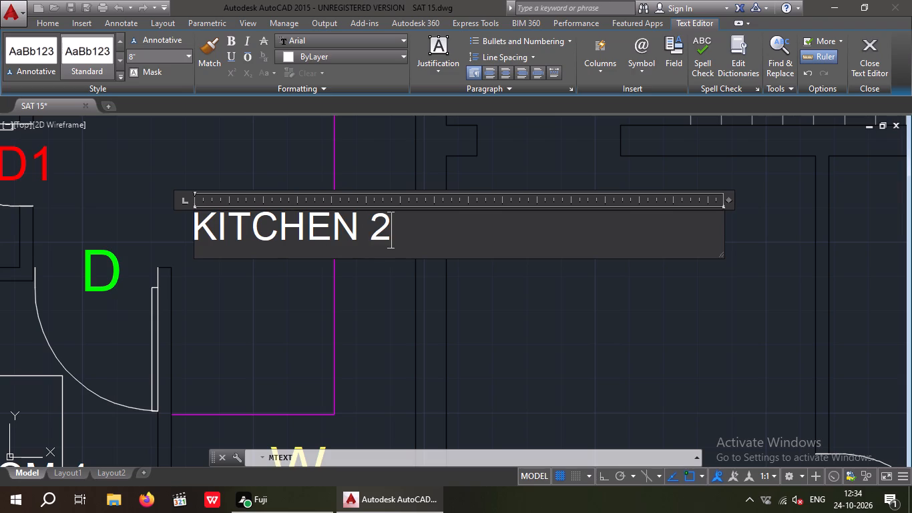
Add 6'4"X9'7" as the second line of the KITCHEN 2 label.
key(Return)
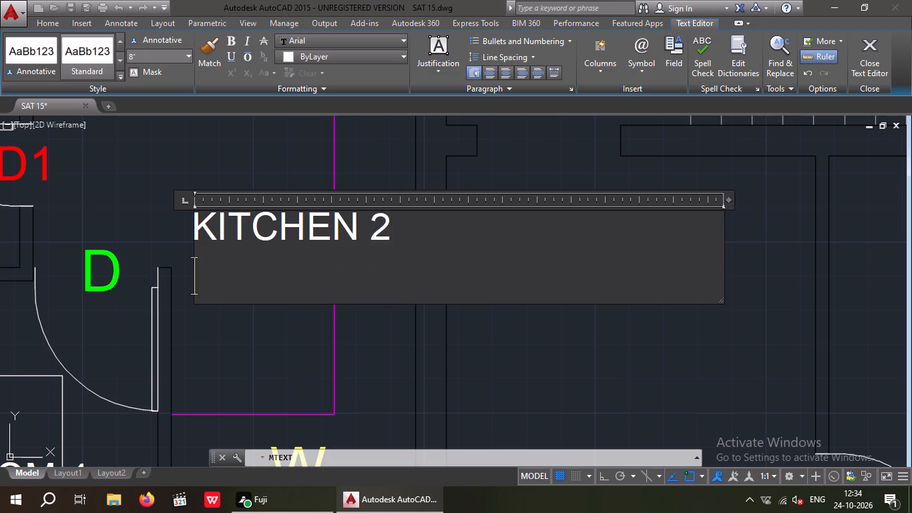
text(6'4)
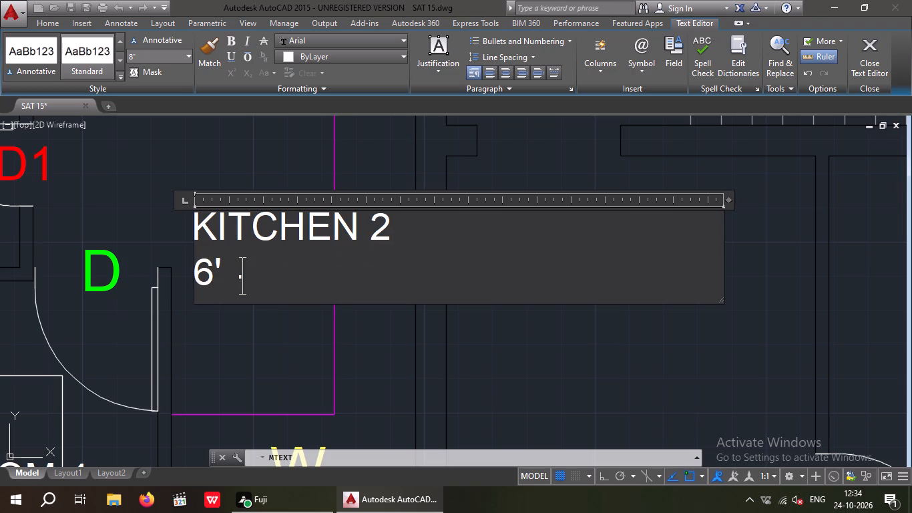
key(shift+quotedbl)
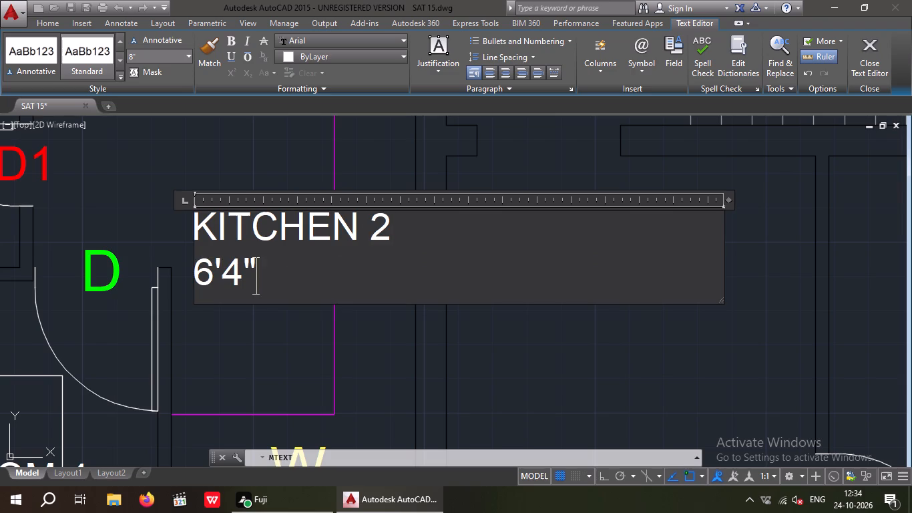
key(9)
text('7")
key(Left)
key(Left)
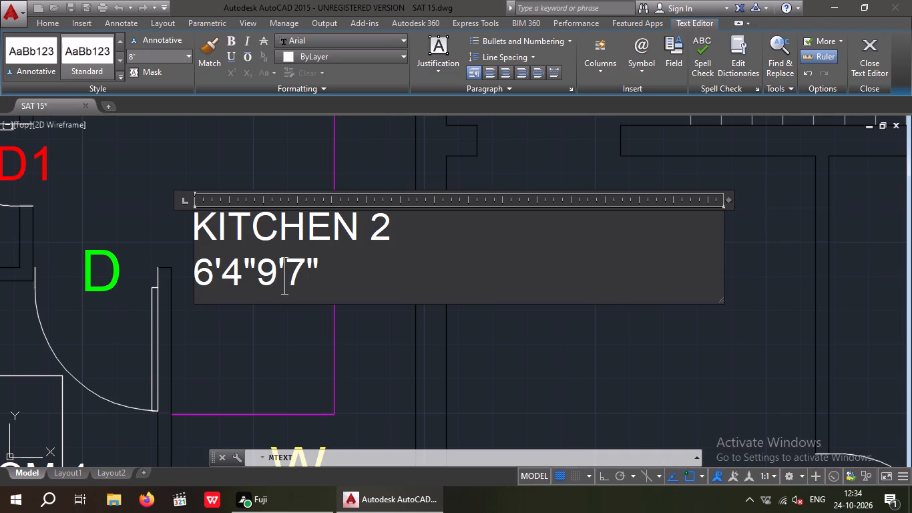
key(Left)
key(Left)
key(x)
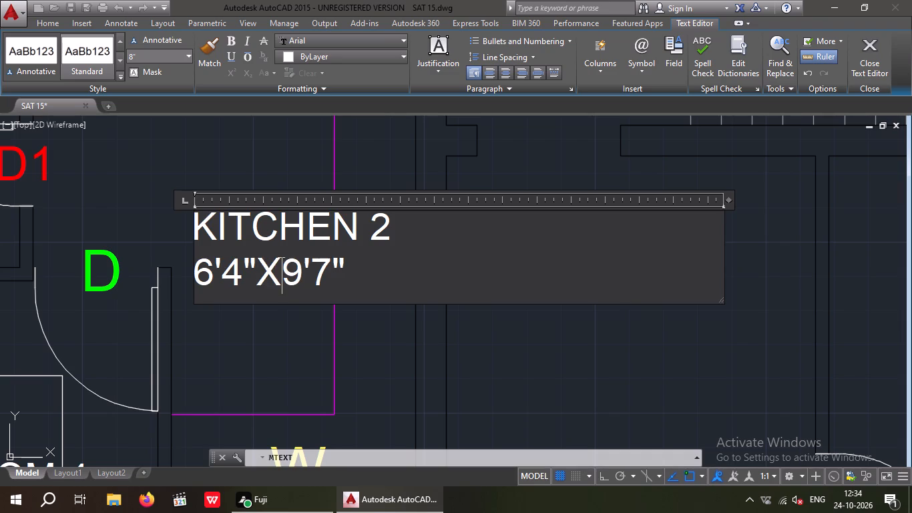
Indent the size line of the KITCHEN 2 label by two spaces and finish editing.
key(Left)
key(Left)
key(Left)
key(Left)
key(Left)
key(space)
key(space)
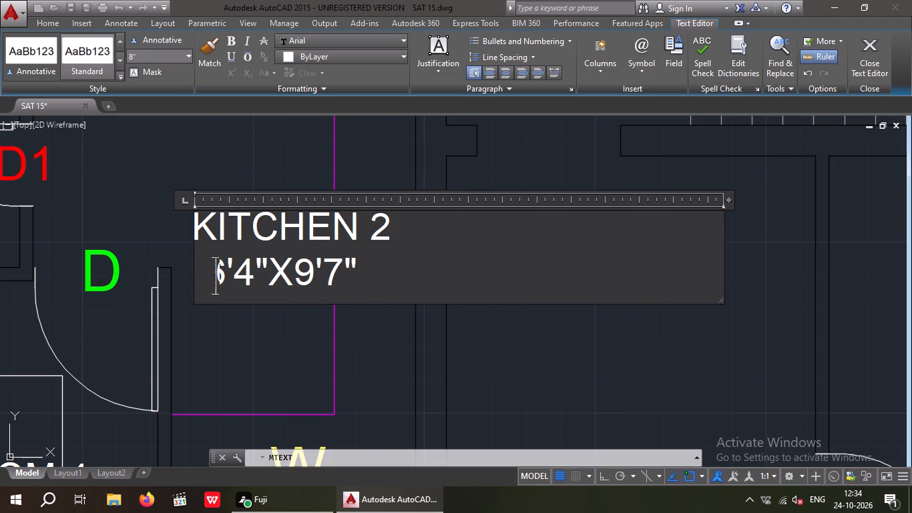
click(258, 174)
Rotate the KITCHEN 2 label to 270° about its insertion point, using Ortho mode.
scroll(290, 292, down, 2)
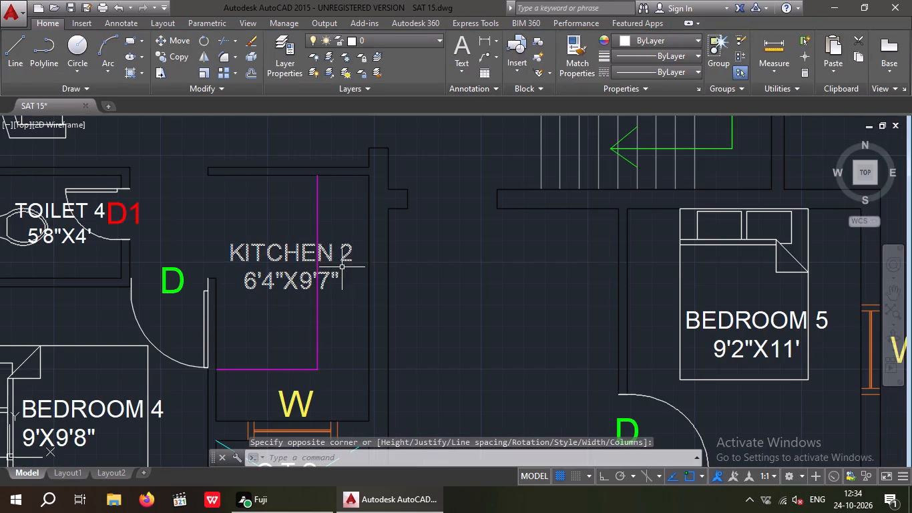
drag(345, 279, 344, 270)
click(336, 246)
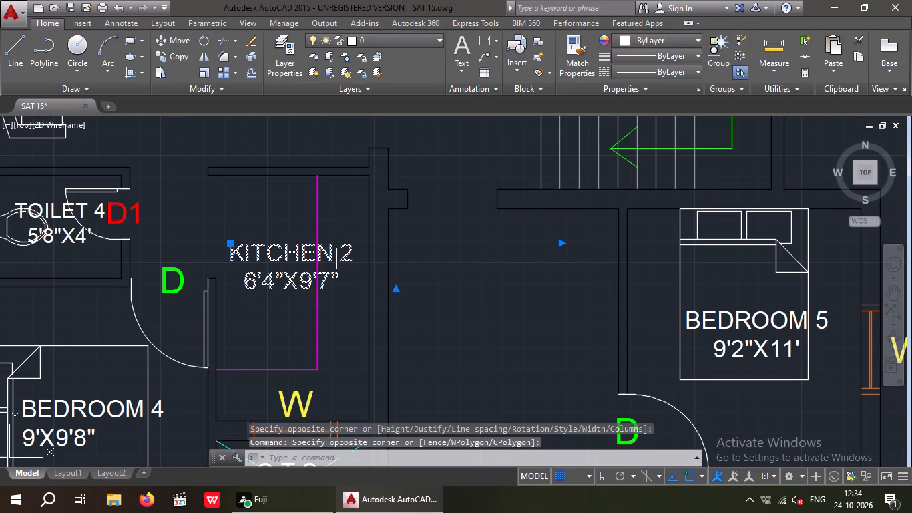
click(607, 482)
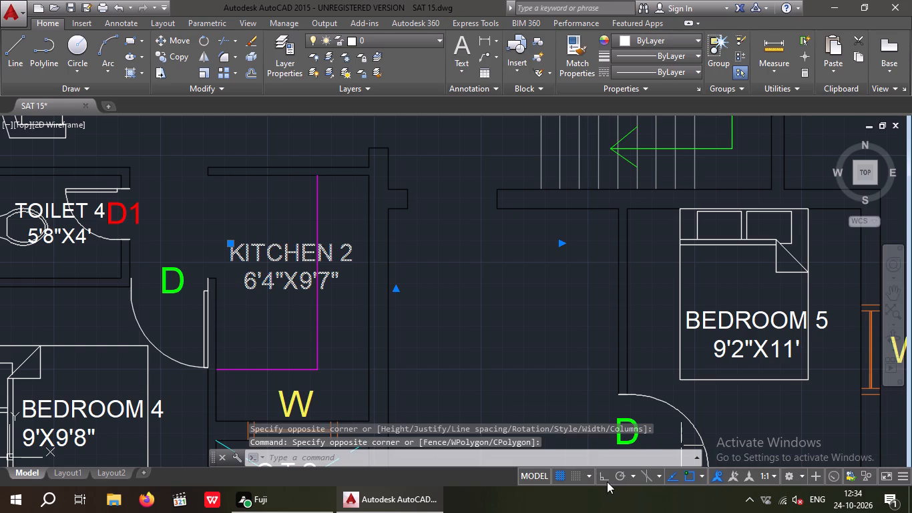
click(206, 42)
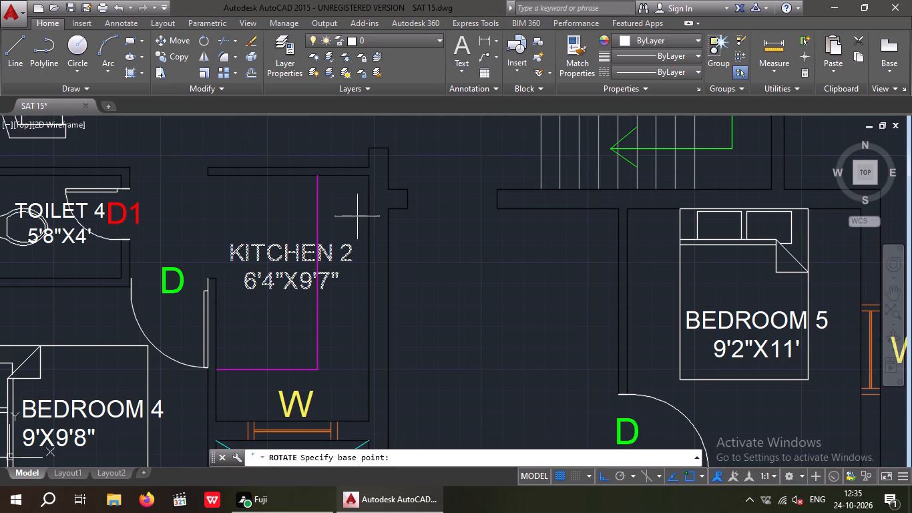
click(351, 251)
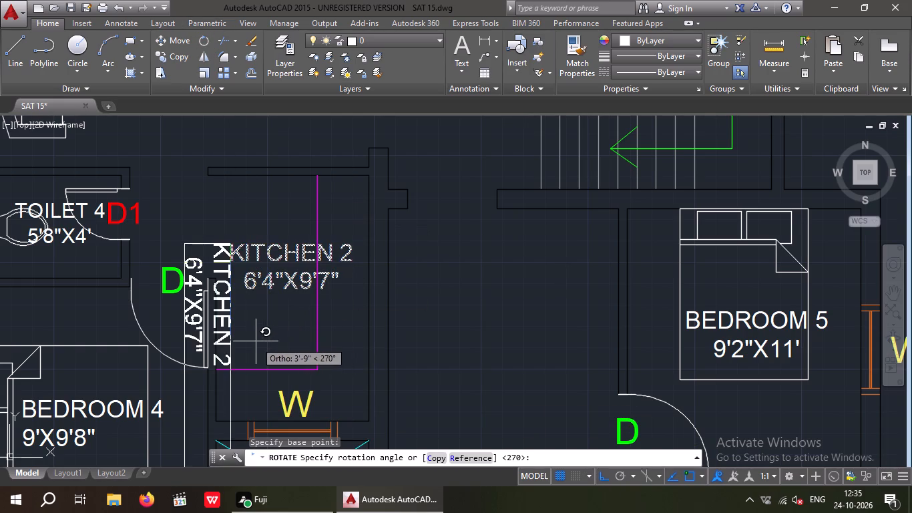
click(256, 341)
Move the rotated KITCHEN 2 label with Ortho off into the kitchen, just inside the vertical magenta counter line.
drag(254, 213, 224, 254)
click(219, 258)
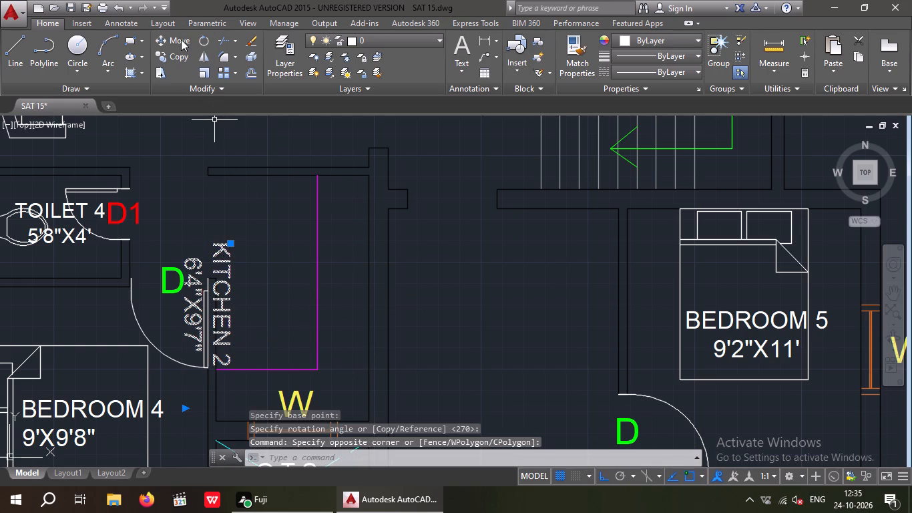
click(181, 39)
click(604, 480)
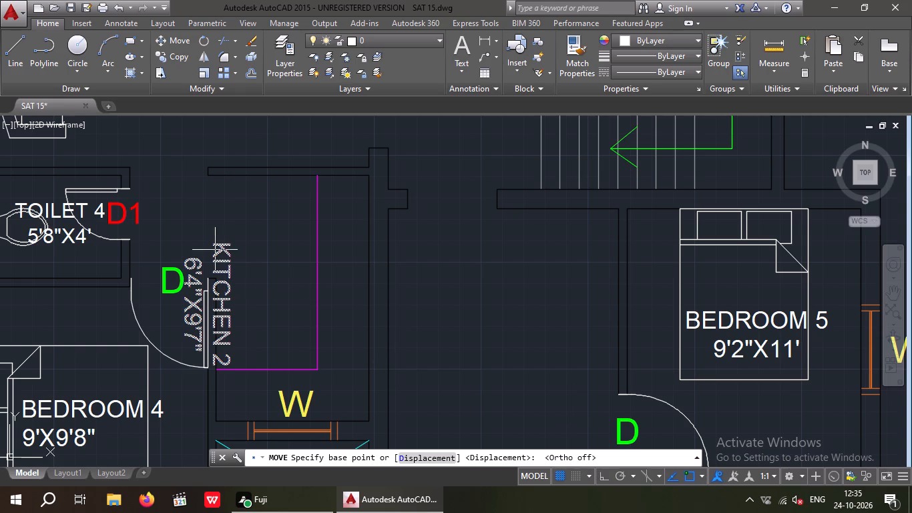
click(232, 244)
scroll(288, 218, up, 1)
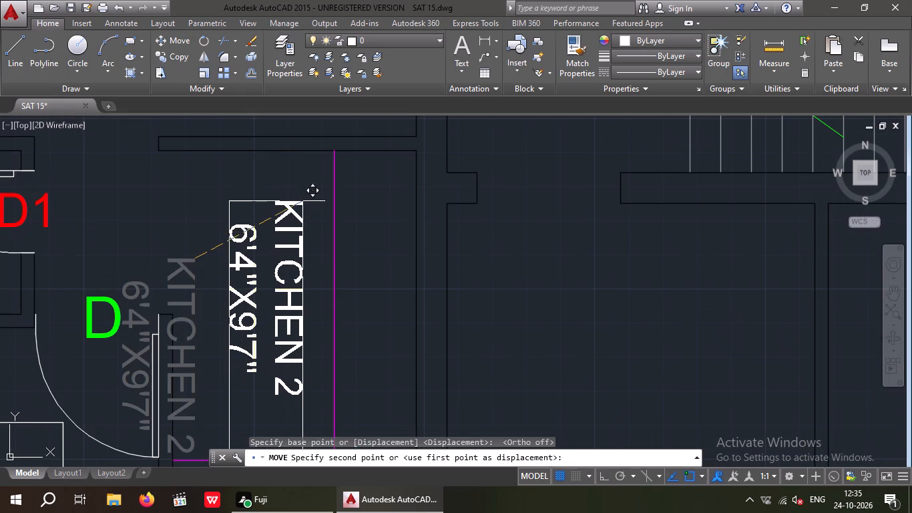
click(302, 210)
Measure the inside width of the room below TOILET 5, along its window wall, with a temporary linear dimension.
scroll(298, 194, down, 1)
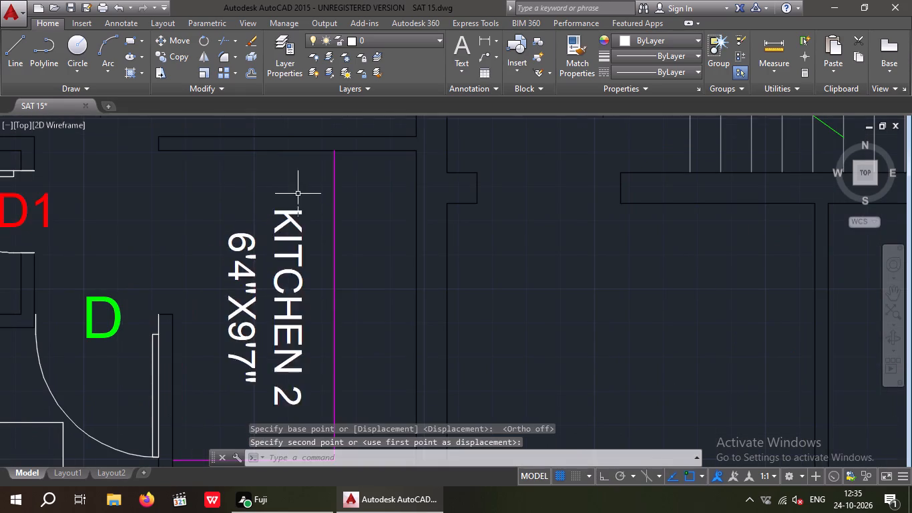
scroll(298, 194, down, 2)
middle_drag(288, 234, 296, 208)
middle_drag(446, 343, 266, 320)
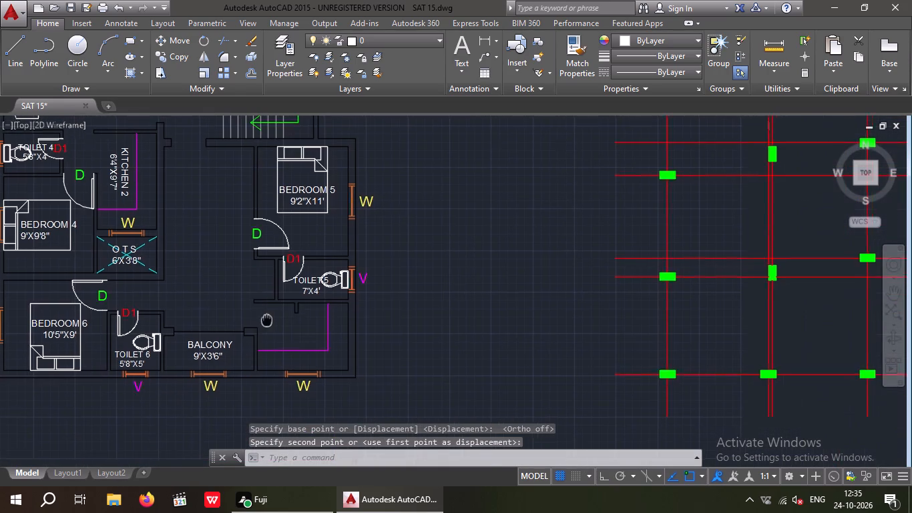
scroll(308, 341, up, 2)
click(479, 42)
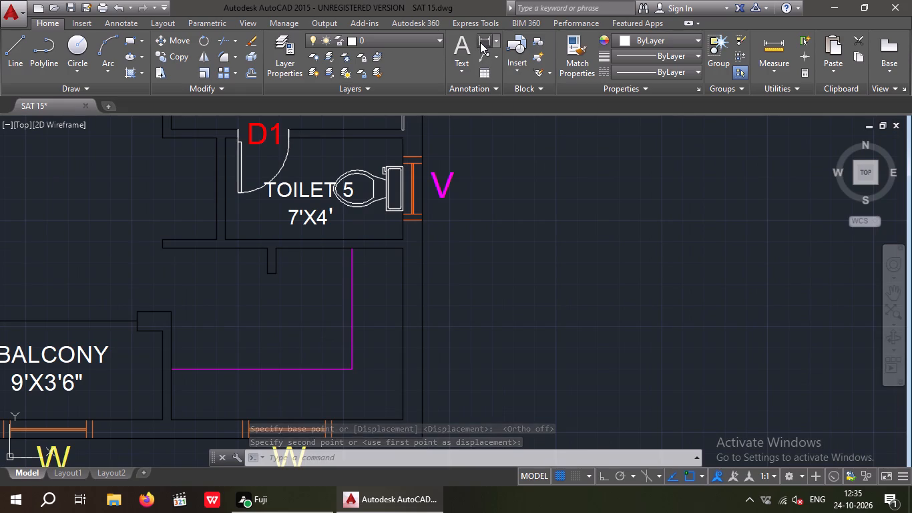
middle_drag(278, 337, 284, 272)
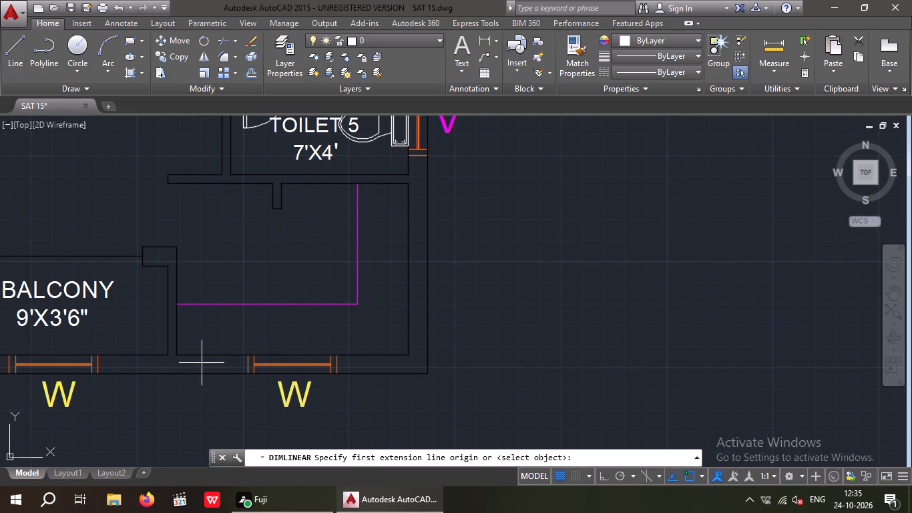
drag(174, 357, 182, 357)
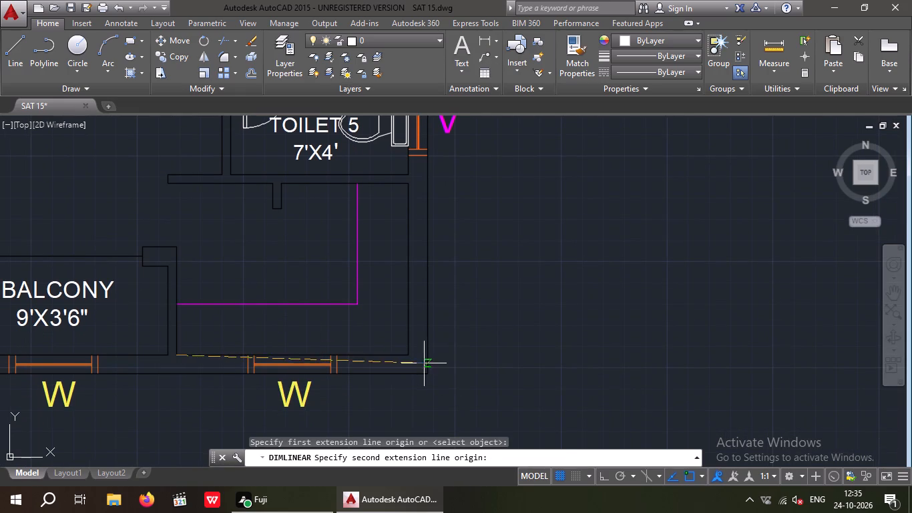
click(409, 354)
scroll(391, 327, up, 3)
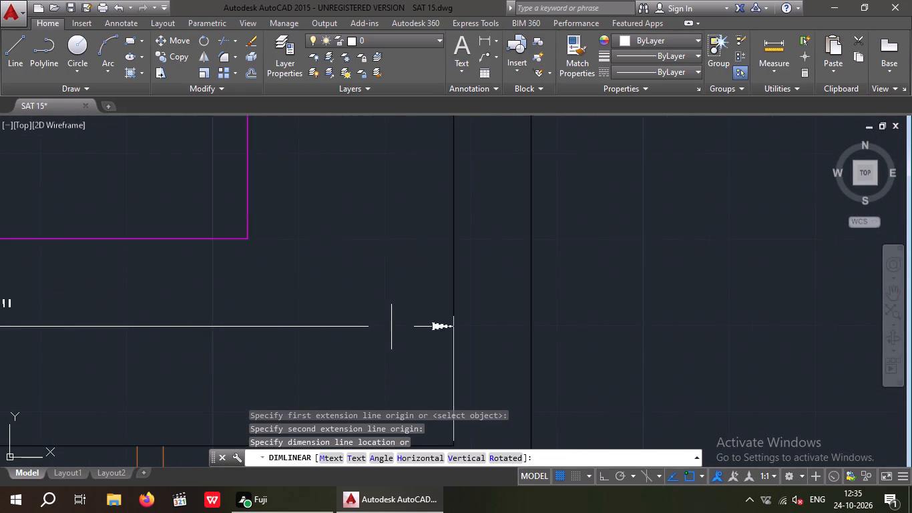
scroll(391, 326, down, 2)
key(space)
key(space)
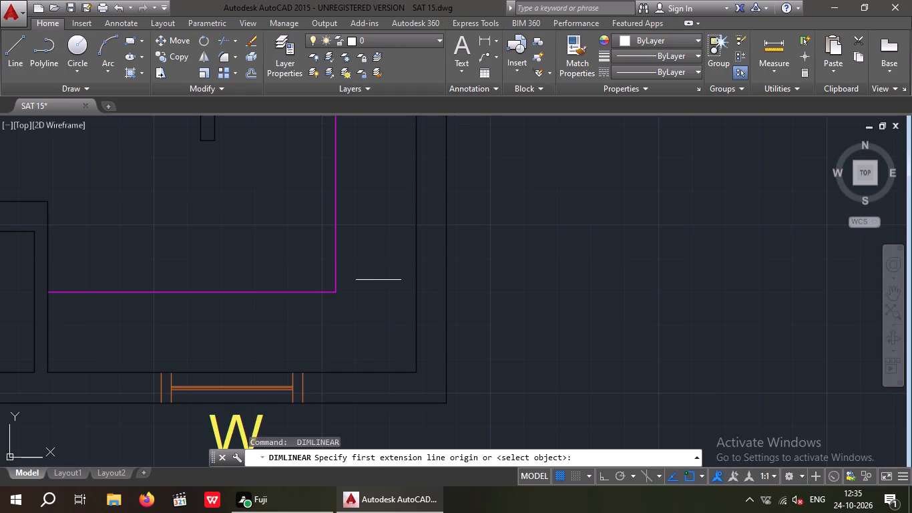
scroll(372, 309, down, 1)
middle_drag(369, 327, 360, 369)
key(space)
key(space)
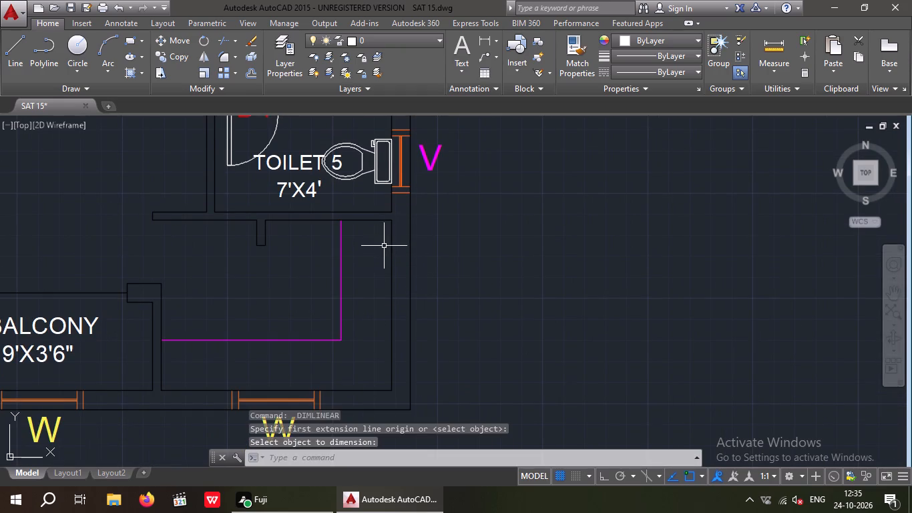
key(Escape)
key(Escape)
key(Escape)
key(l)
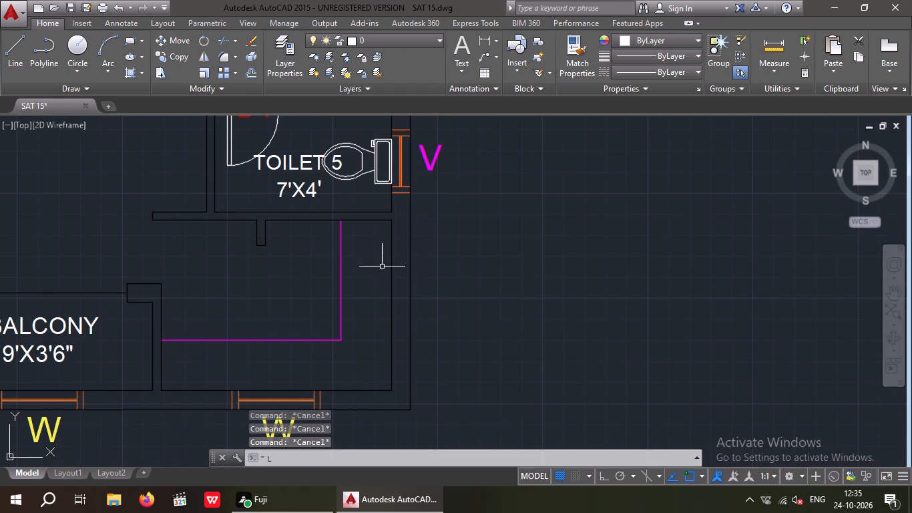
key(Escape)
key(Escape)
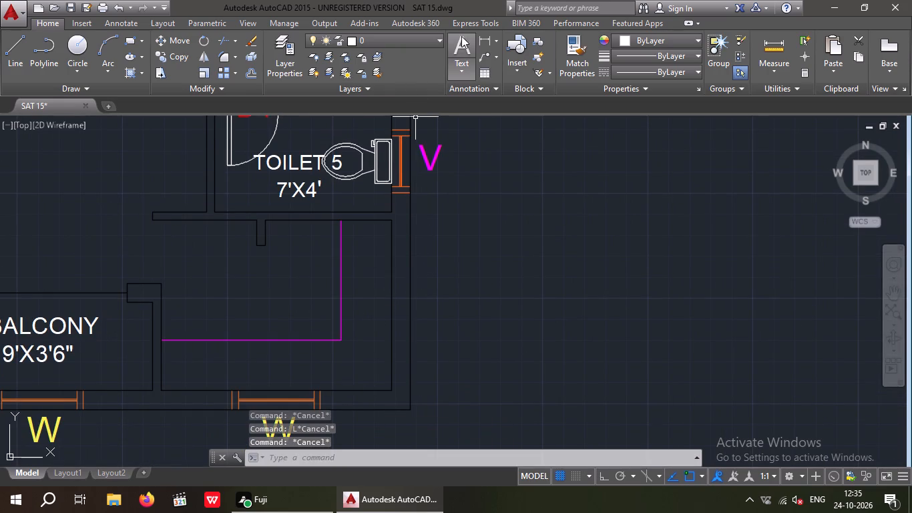
Measure the inside depth of the same room from the TOILET 5 wall to the window wall with a temporary linear dimension.
click(483, 42)
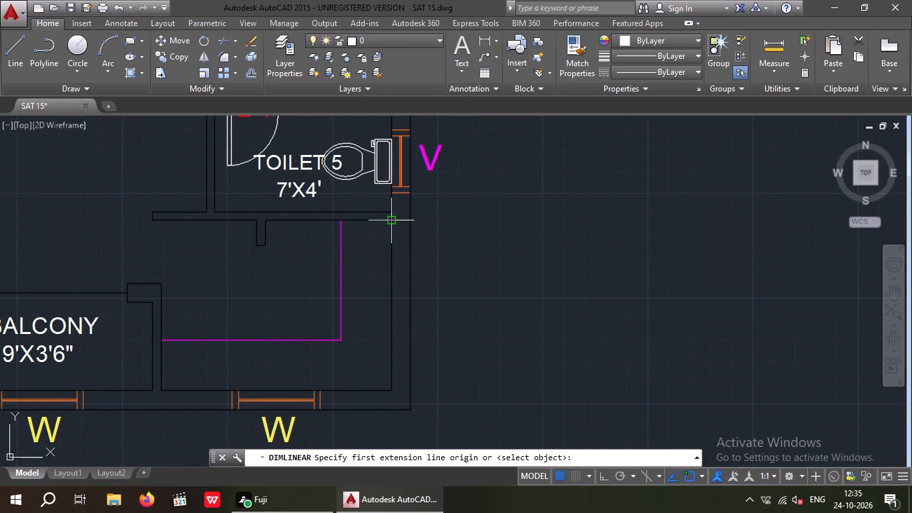
drag(393, 220, 392, 228)
scroll(387, 391, up, 1)
click(395, 394)
scroll(469, 238, up, 1)
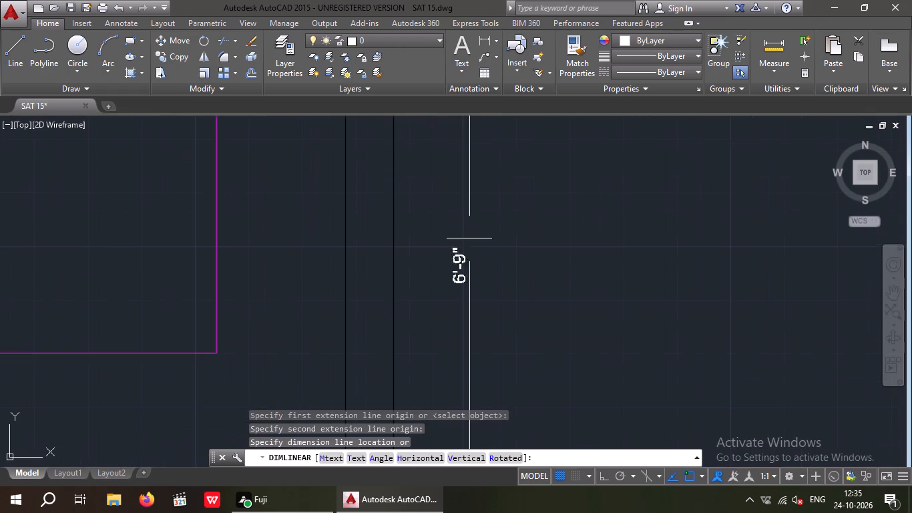
key(Escape)
Start a multiline text in the room below TOILET 5 with 8" text height and KITCHEN 3 as its first line.
scroll(453, 256, down, 2)
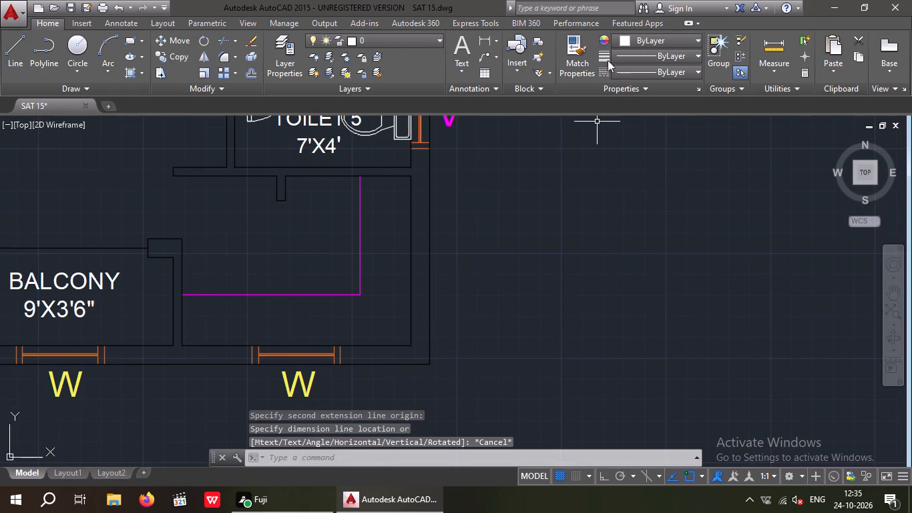
click(465, 46)
drag(212, 219, 220, 234)
click(641, 288)
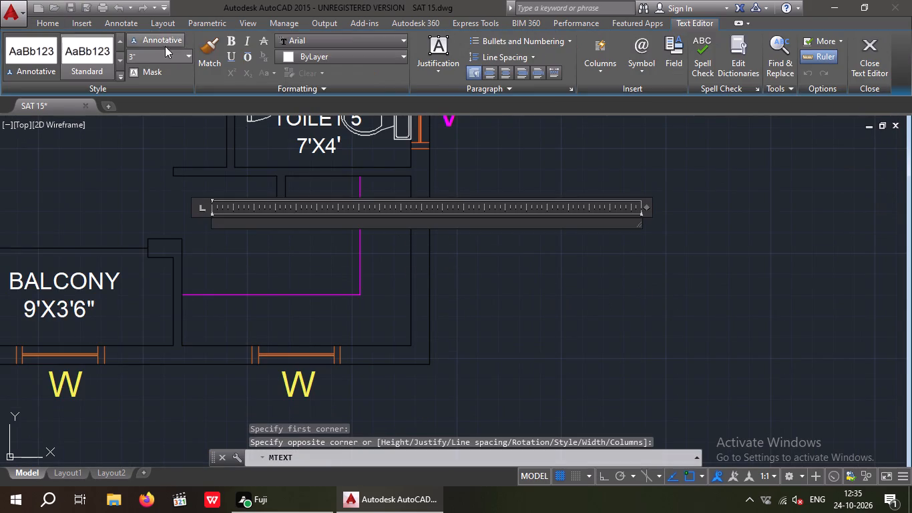
click(154, 62)
key(8)
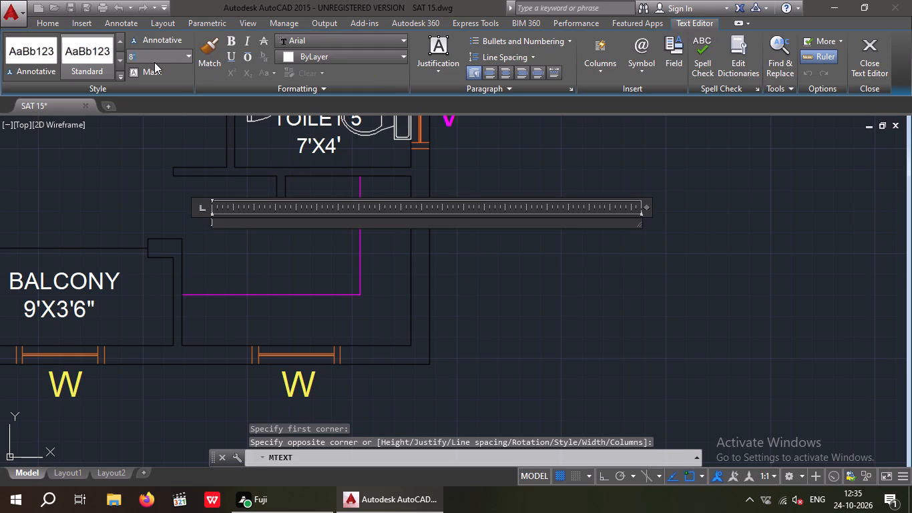
key(shift+quotedbl)
key(Return)
text(KI)
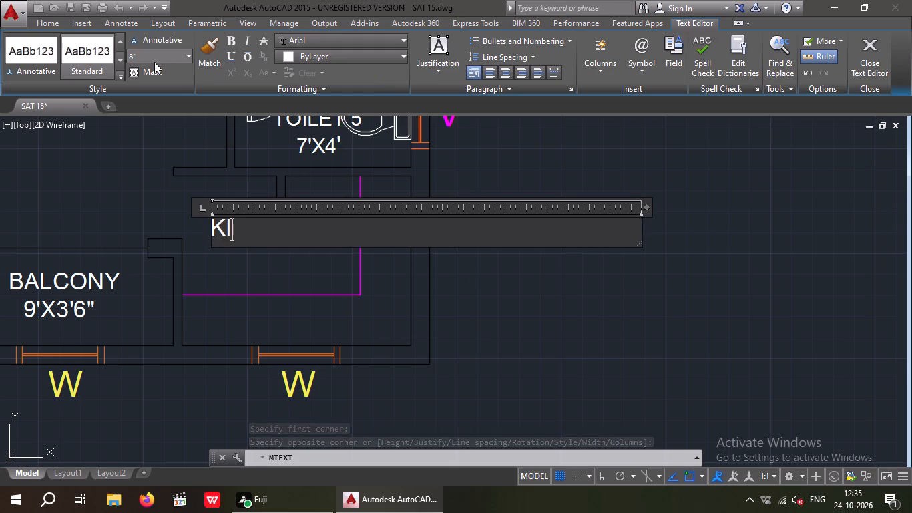
text(TCHE)
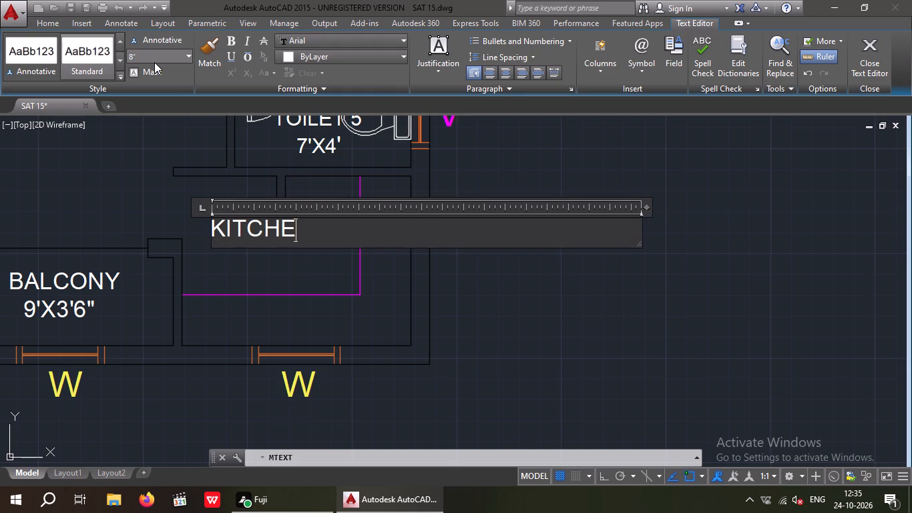
key(n)
key(3)
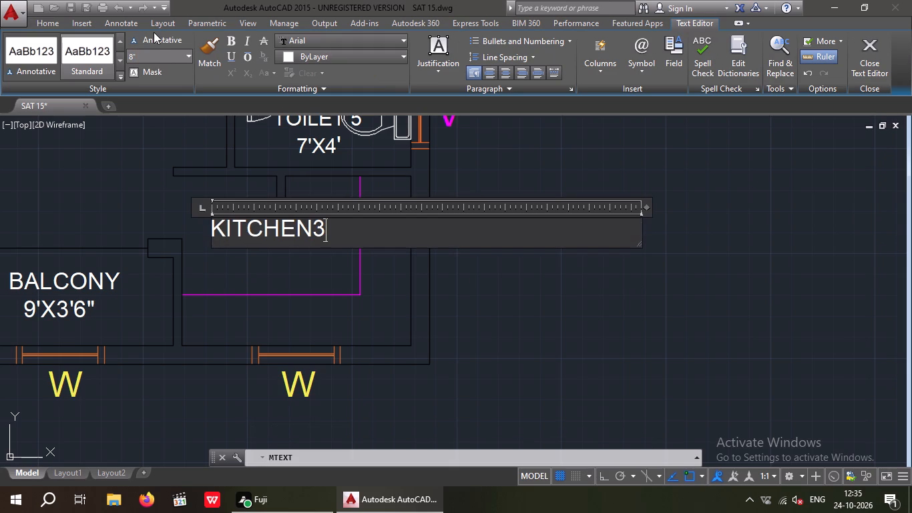
key(BackSpace)
key(space)
key(3)
Add 9'2"X6'9" as the second line of the KITCHEN 3 label.
key(Return)
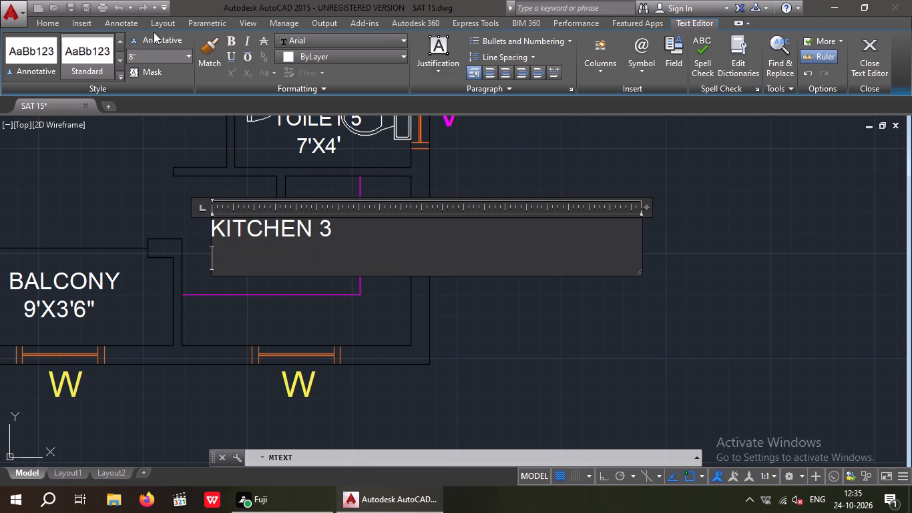
text(9'2)
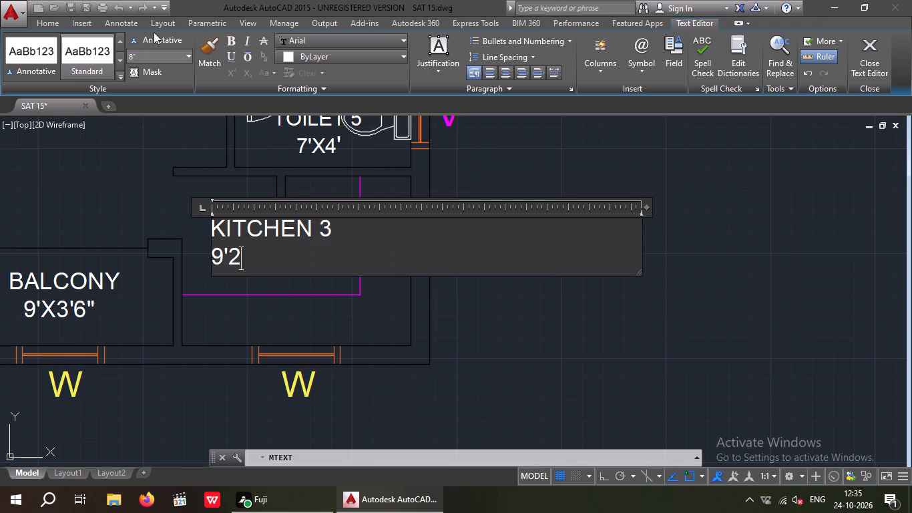
key(shift+quotedbl)
text(6'9)
key(shift+quotedbl)
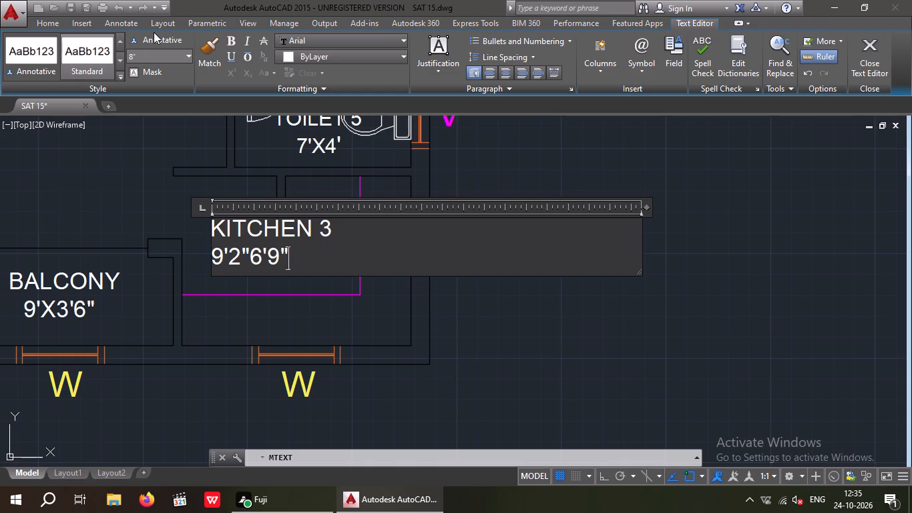
key(Left)
key(Left)
key(Left)
key(Left)
key(x)
Indent the size line of the KITCHEN 3 label by two spaces and finish editing.
key(Left)
key(Left)
key(Left)
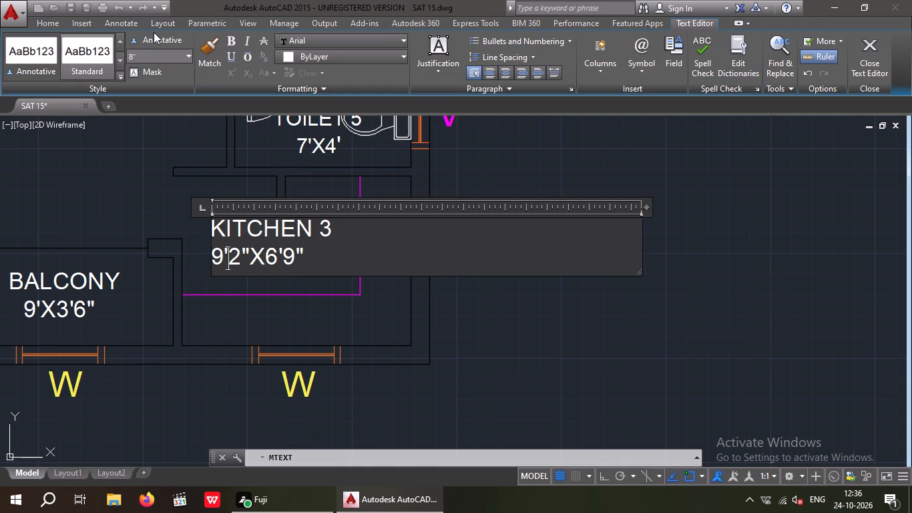
key(Left)
key(Left)
key(space)
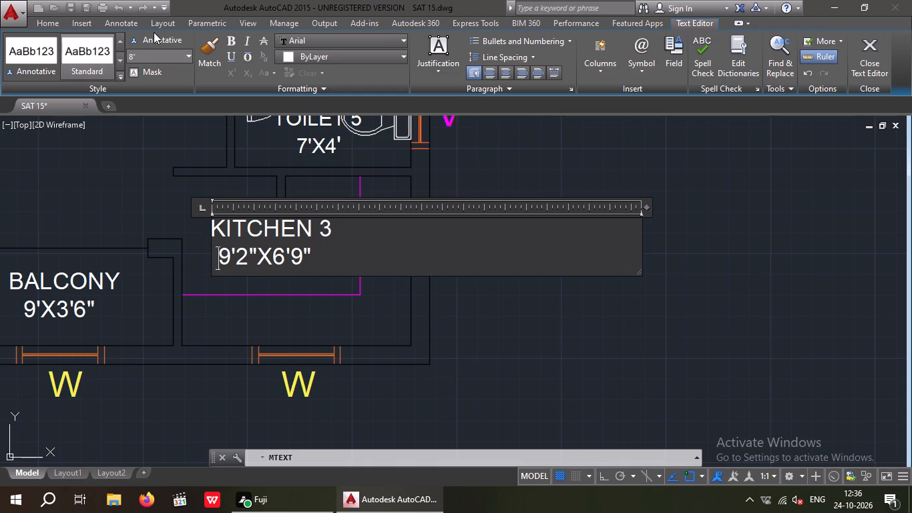
key(space)
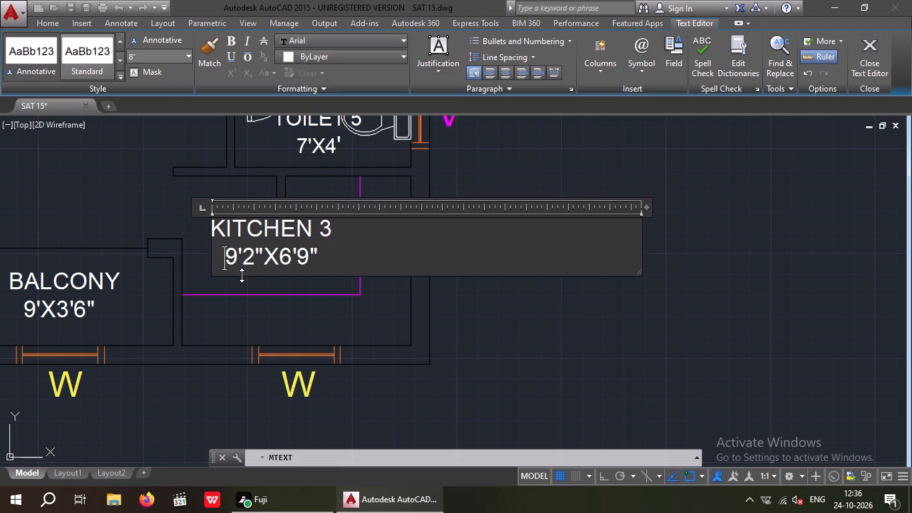
click(240, 286)
scroll(268, 245, down, 2)
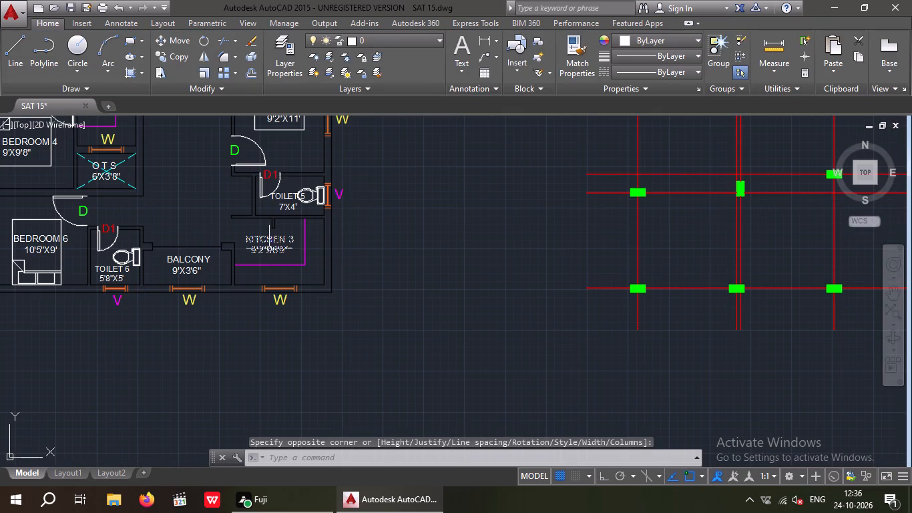
Save the drawing.
key(ctrl+s)
key(ctrl+s)
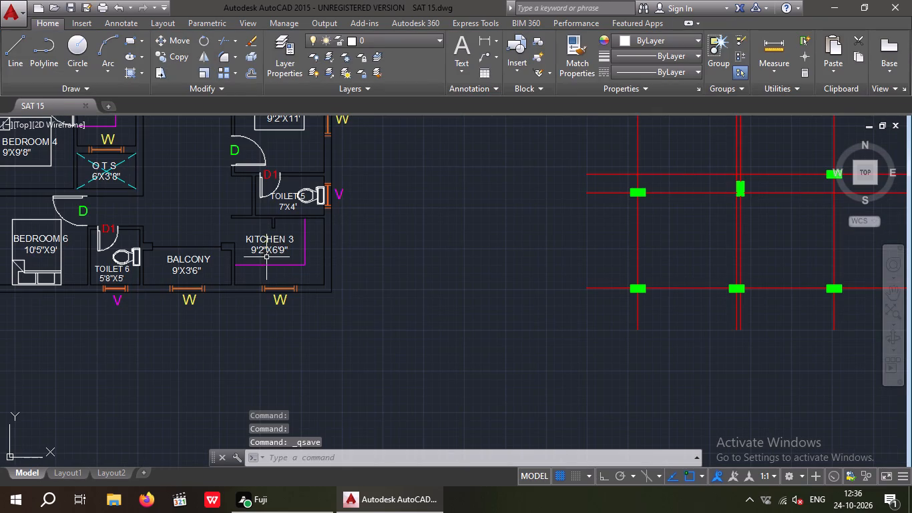
Measure the corridor's clear width below the staircase, from the KITCHEN 2 wall to the BEDROOM 5 wall, with a temporary linear dimension.
scroll(267, 254, down, 2)
middle_drag(260, 273, 245, 315)
scroll(225, 256, up, 2)
middle_drag(227, 285, 230, 311)
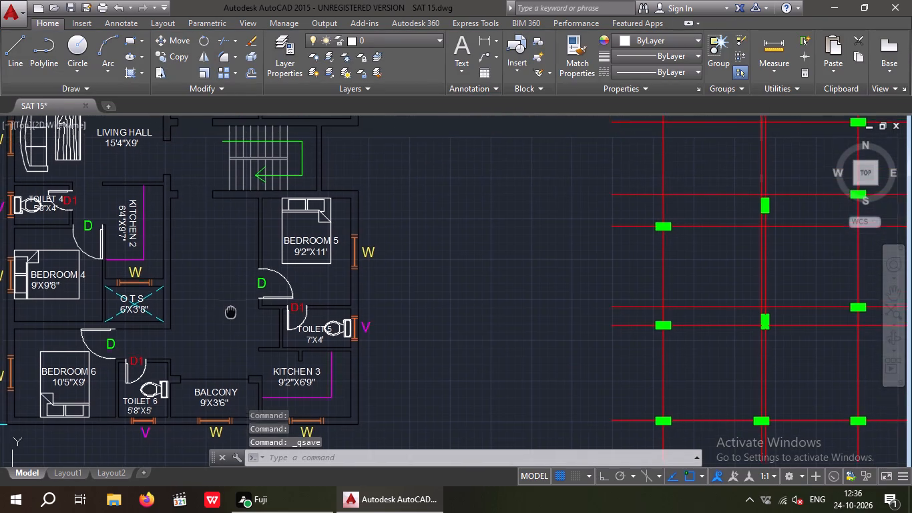
middle_drag(232, 283, 233, 370)
scroll(235, 313, down, 1)
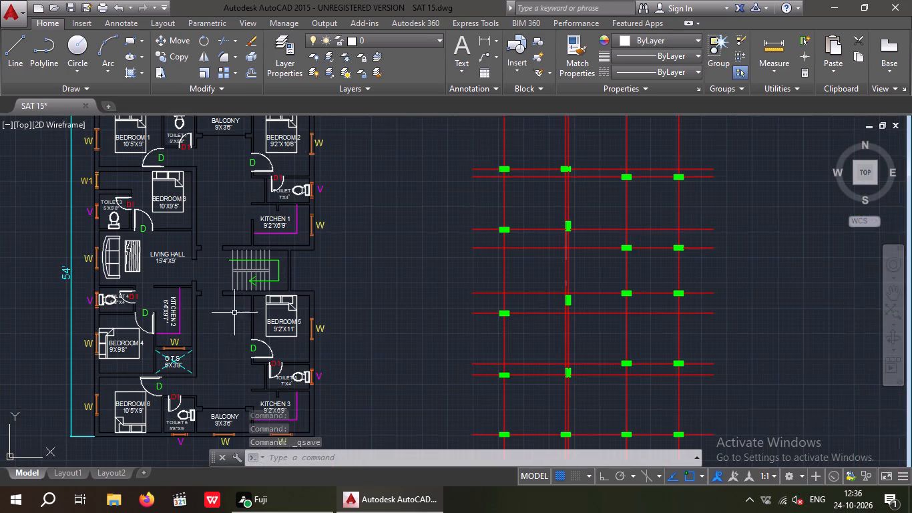
middle_drag(220, 366, 221, 376)
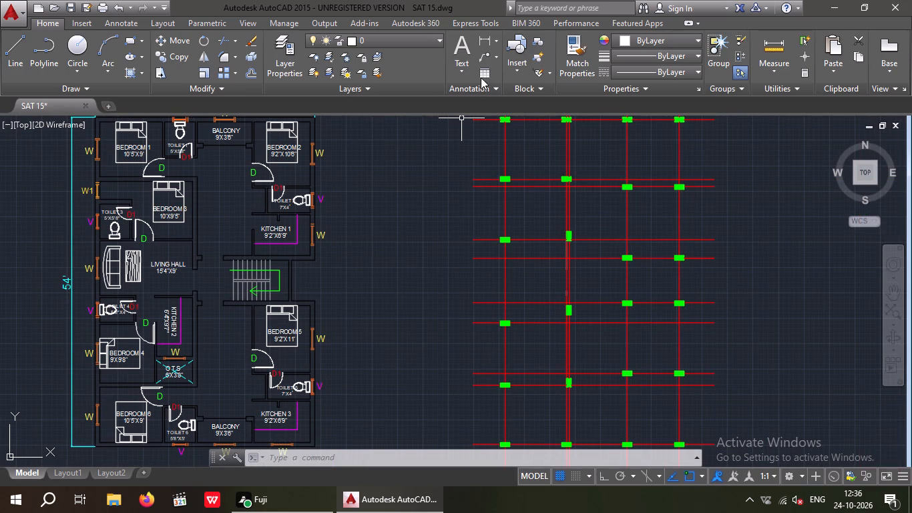
click(484, 41)
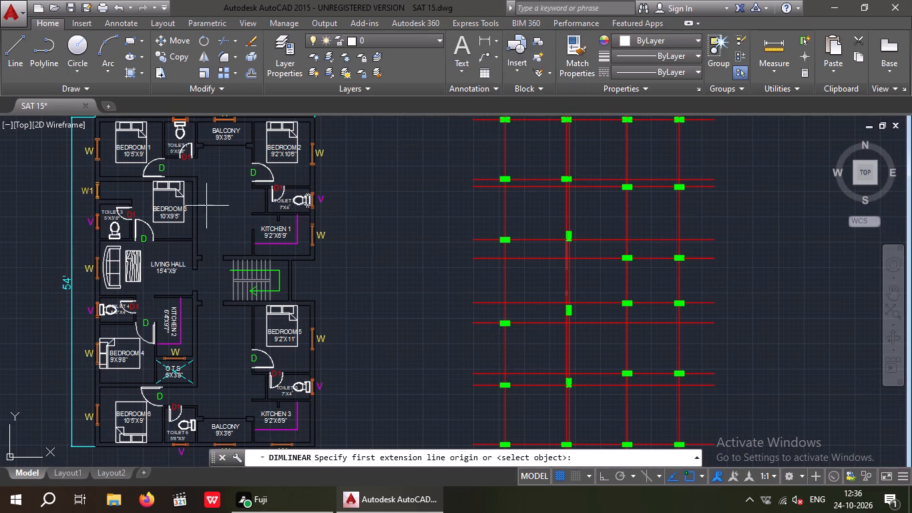
scroll(212, 320, up, 1)
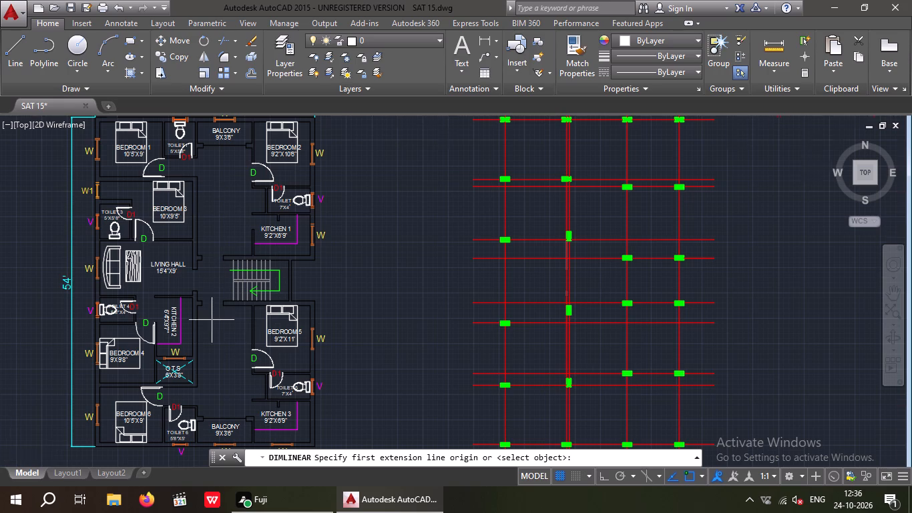
scroll(212, 320, up, 4)
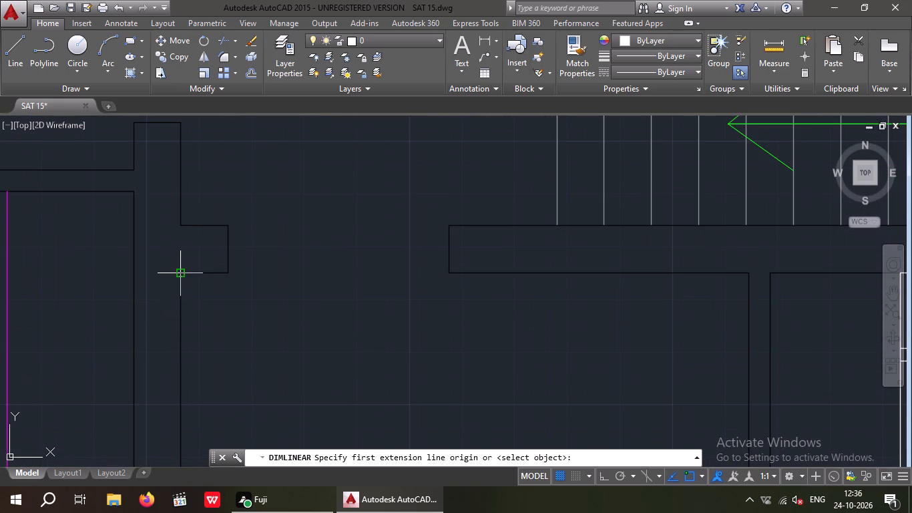
click(180, 271)
scroll(182, 271, down, 2)
scroll(409, 293, up, 3)
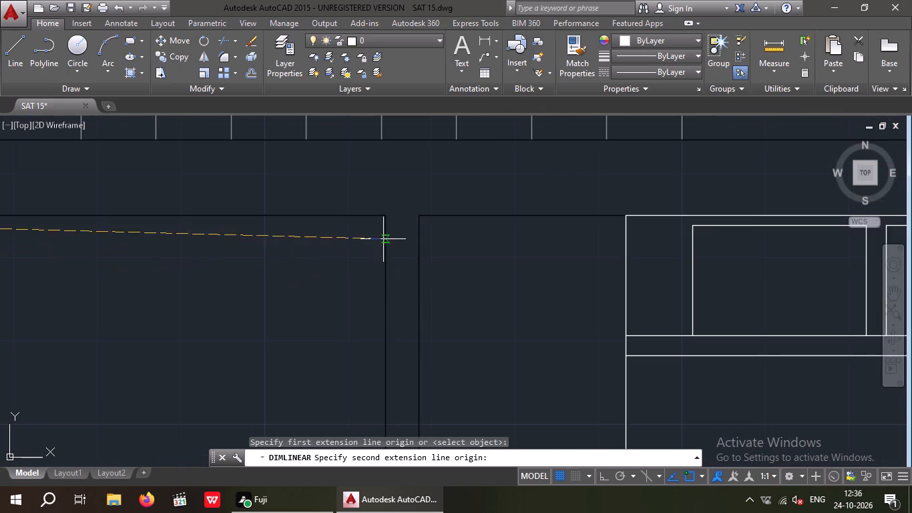
click(387, 215)
scroll(384, 216, down, 3)
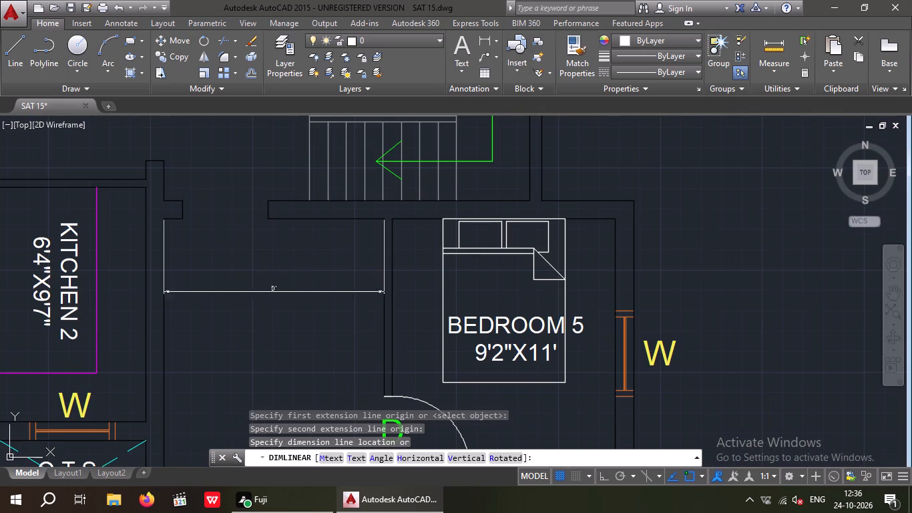
scroll(349, 307, up, 2)
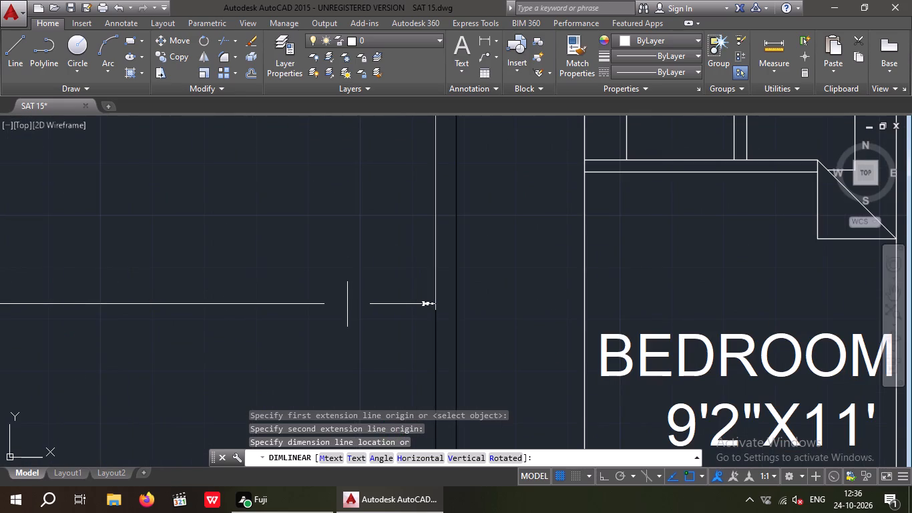
scroll(348, 295, down, 2)
key(space)
Measure the same corridor's length from the wall corner below the staircase to the lower balcony wall with a temporary linear dimension.
scroll(343, 281, down, 3)
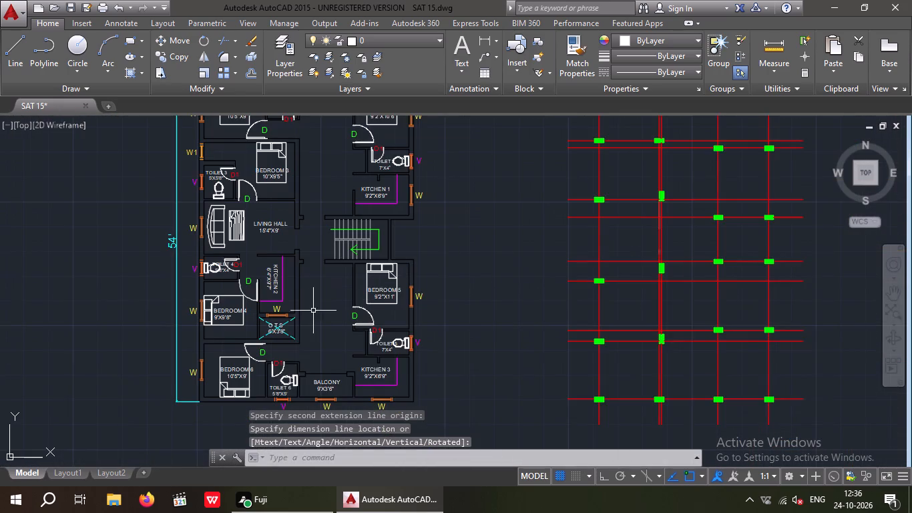
middle_drag(312, 308, 311, 253)
key(space)
scroll(304, 204, up, 2)
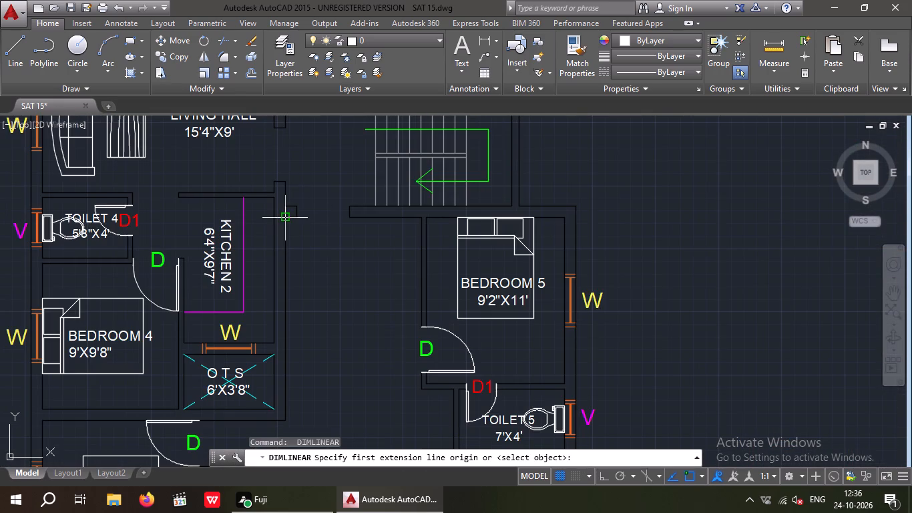
click(286, 216)
scroll(287, 223, down, 2)
scroll(292, 338, up, 3)
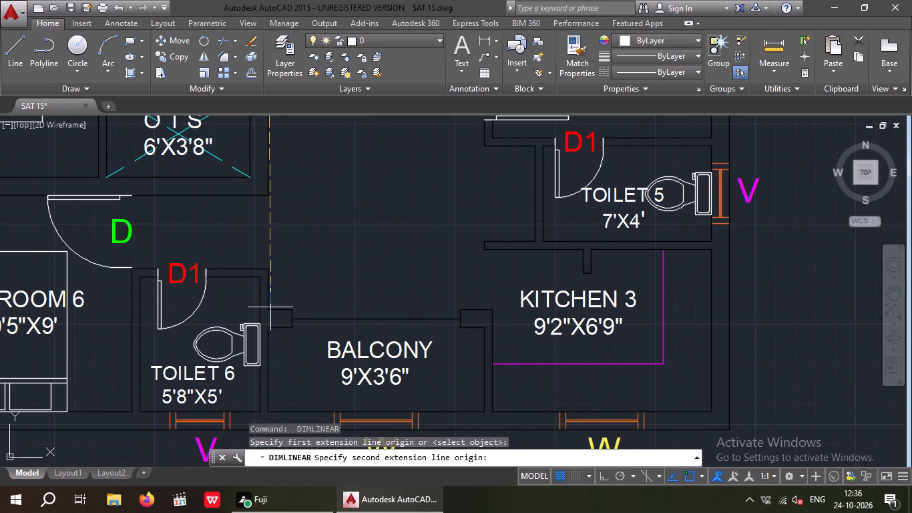
click(268, 307)
scroll(329, 259, down, 1)
middle_drag(327, 263, 299, 342)
scroll(286, 215, up, 2)
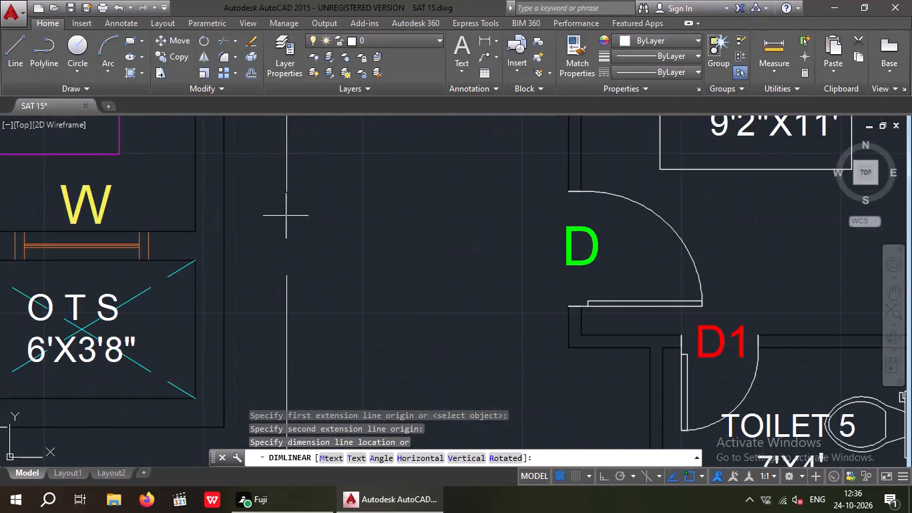
scroll(283, 254, up, 2)
scroll(284, 254, down, 3)
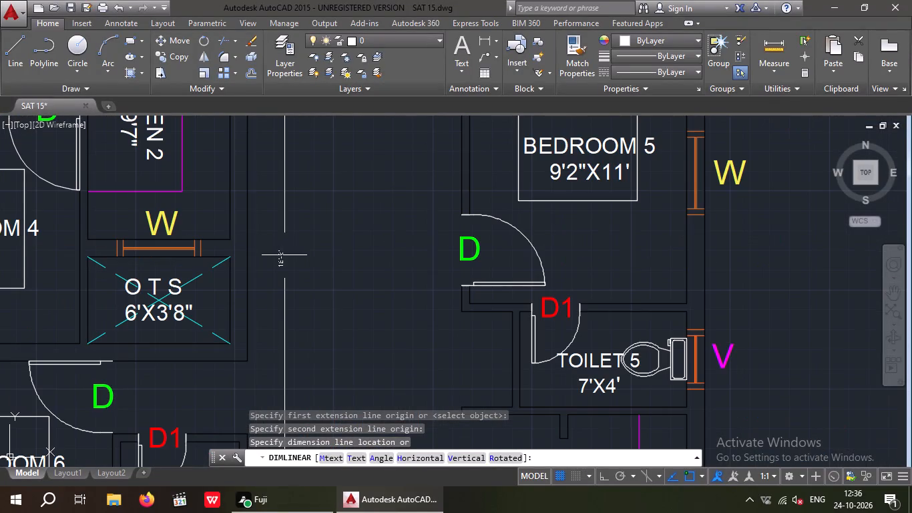
key(Escape)
Recheck the corridor's width between the KITCHEN 2 wall and the BEDROOM 5 wall with a temporary linear dimension.
middle_drag(296, 283, 279, 365)
scroll(282, 357, down, 1)
key(space)
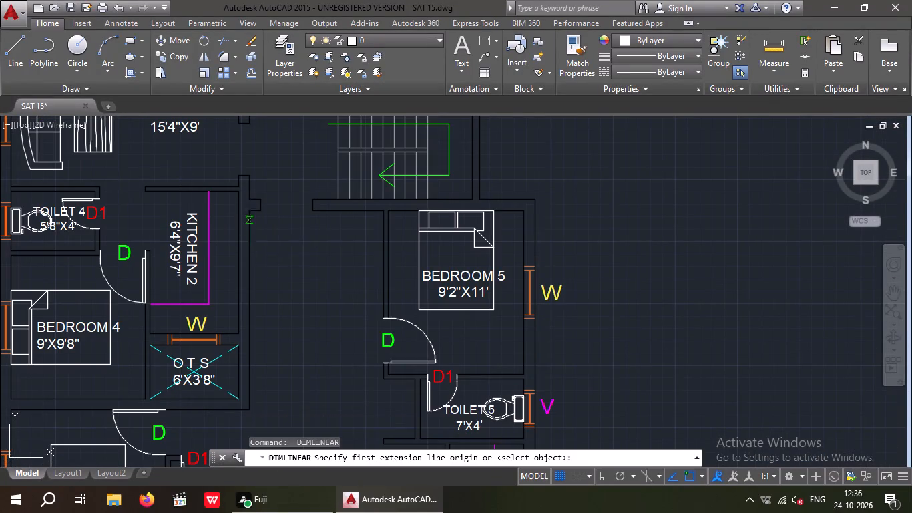
scroll(250, 216, up, 2)
click(247, 205)
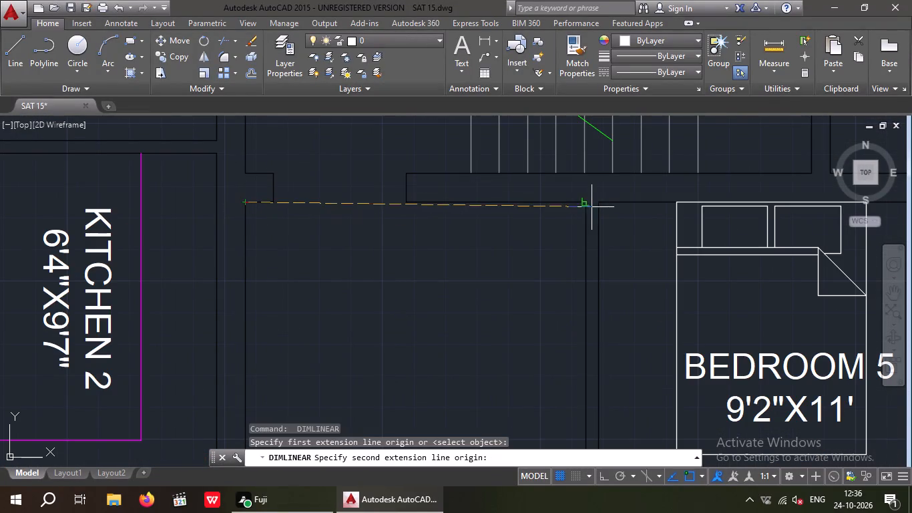
drag(584, 204, 578, 224)
key(Escape)
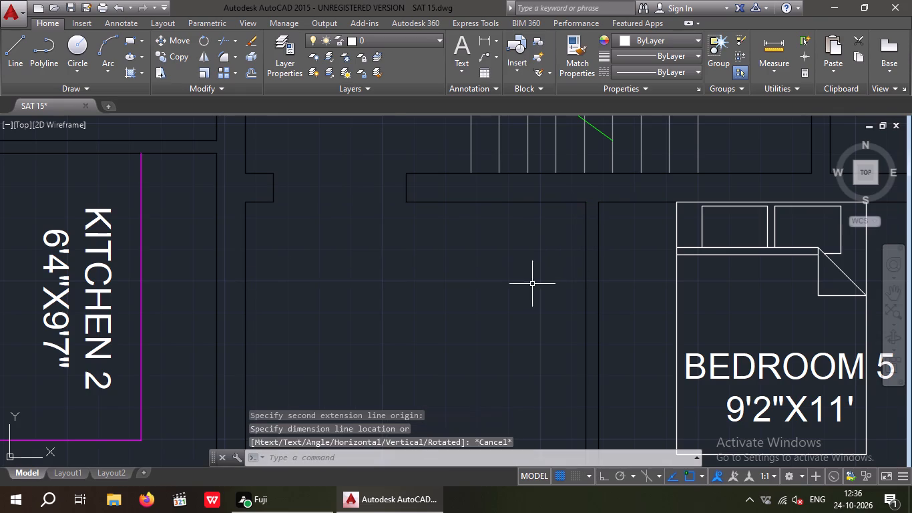
key(Escape)
Start a multiline text in the corridor beside BEDROOM 5 with 8" text height and CORRIDOR as its first line.
click(461, 46)
drag(274, 271, 284, 332)
middle_drag(748, 381, 483, 327)
scroll(493, 309, down, 1)
click(704, 277)
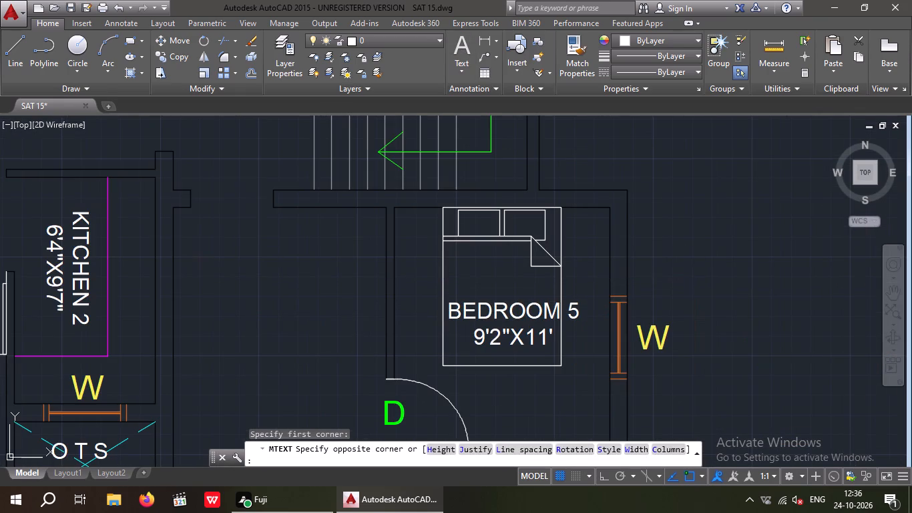
click(160, 52)
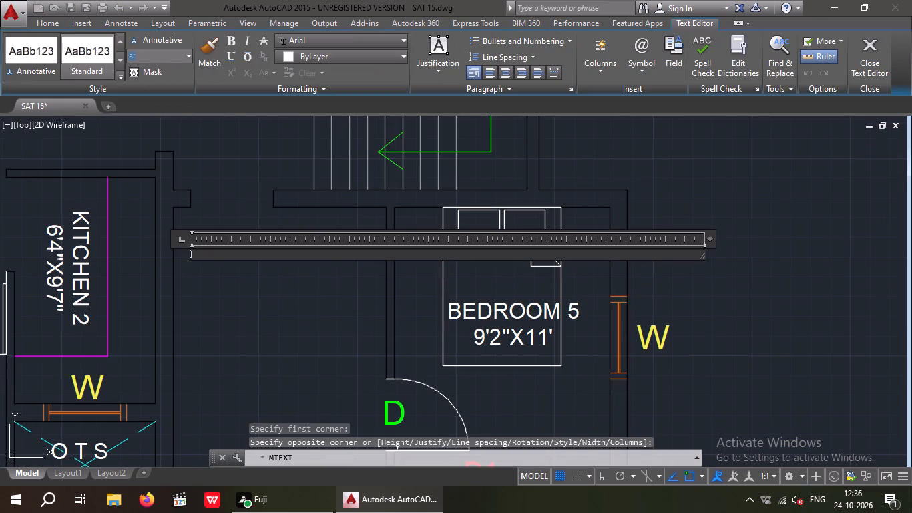
key(8)
key(shift+quotedbl)
key(Return)
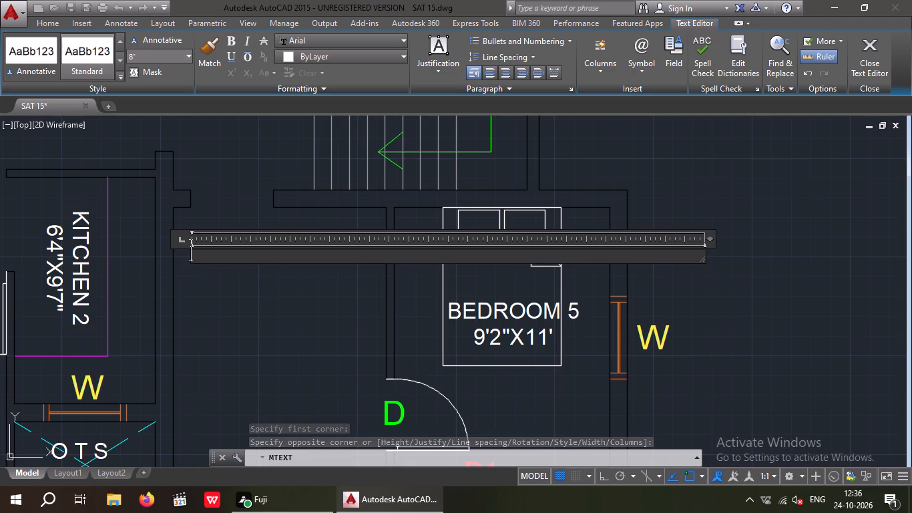
text(CORRT)
key(BackSpace)
text(IDPR)
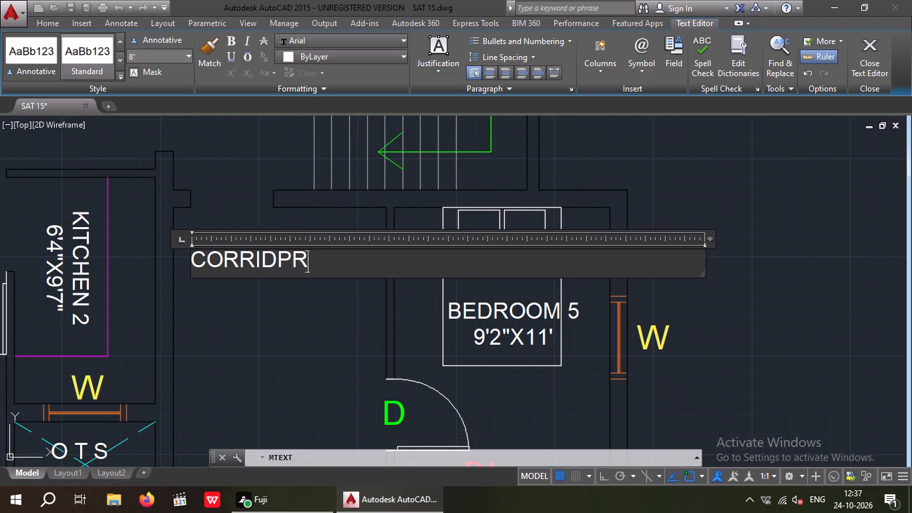
key(BackSpace)
key(BackSpace)
text(OR)
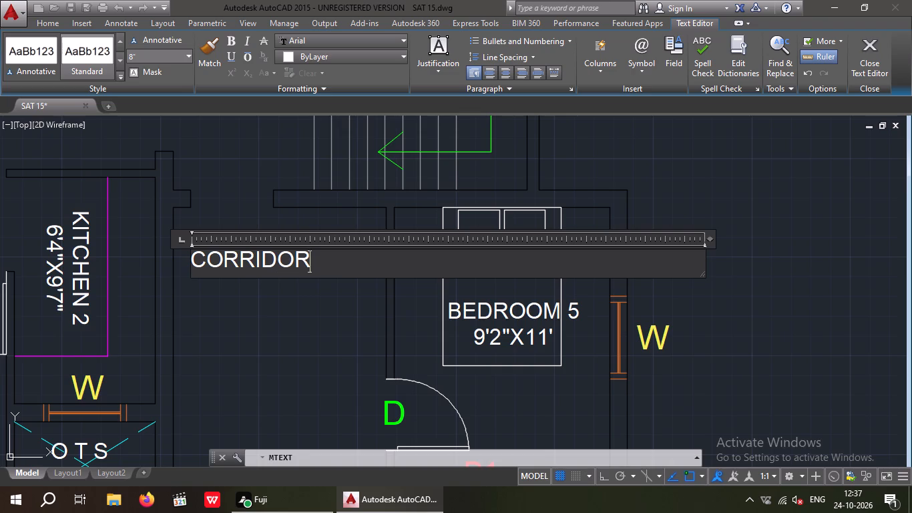
Add 9'X18'2" as the second line of the CORRIDOR label.
key(Return)
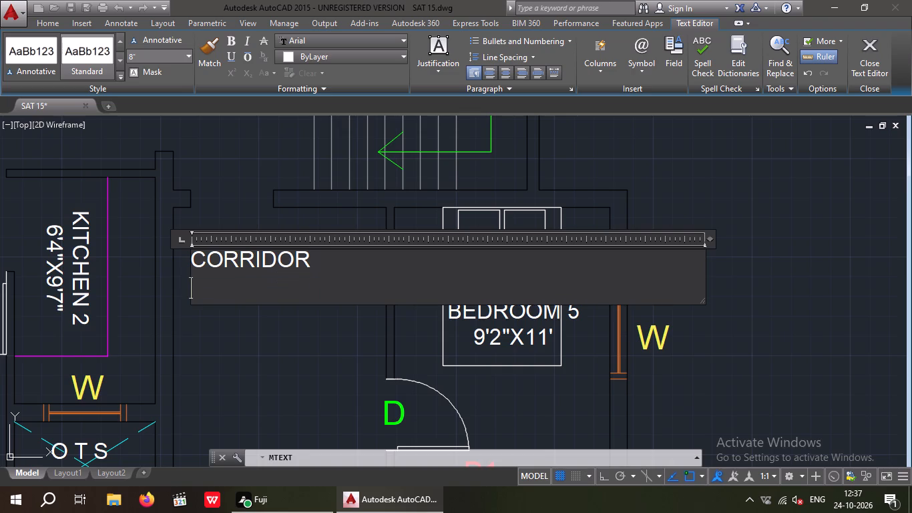
key(9)
text('18'2")
key(Left)
key(Left)
key(Left)
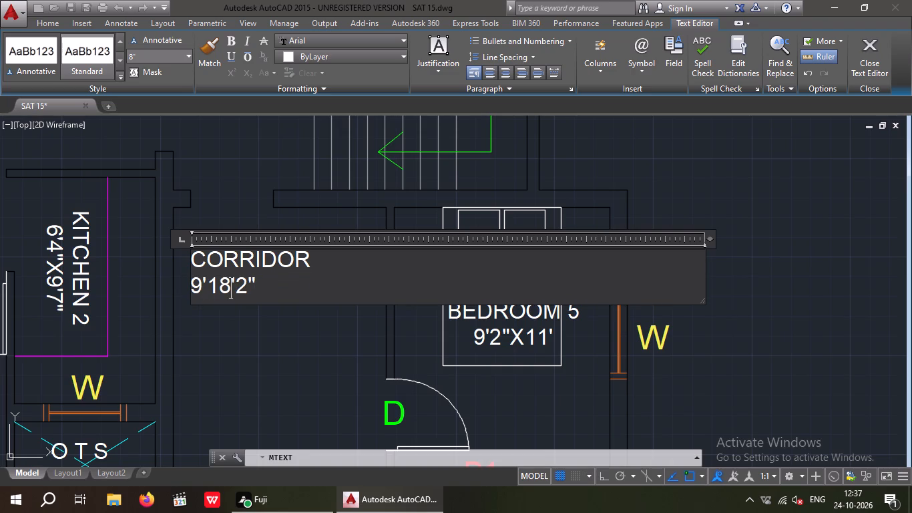
key(Left)
key(Left)
key(x)
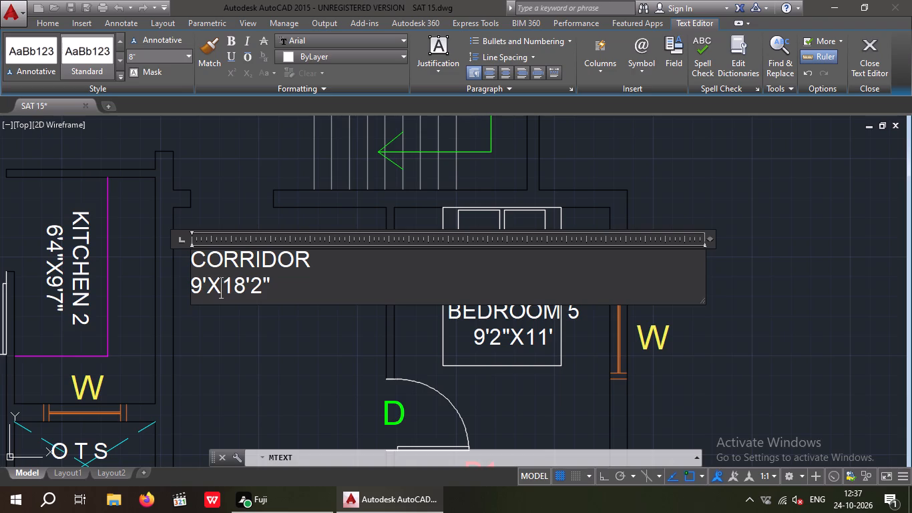
Indent the size line of the CORRIDOR label by two spaces.
key(Left)
key(Left)
key(Left)
key(space)
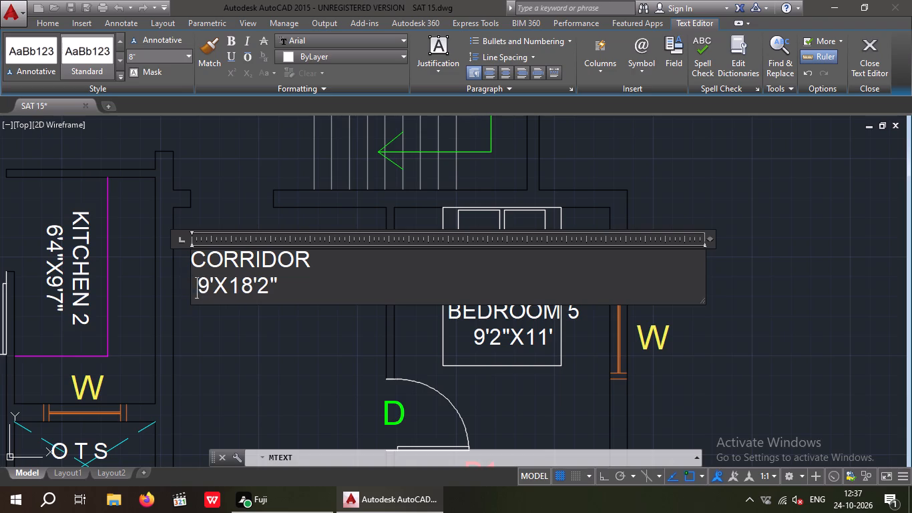
key(space)
key(space)
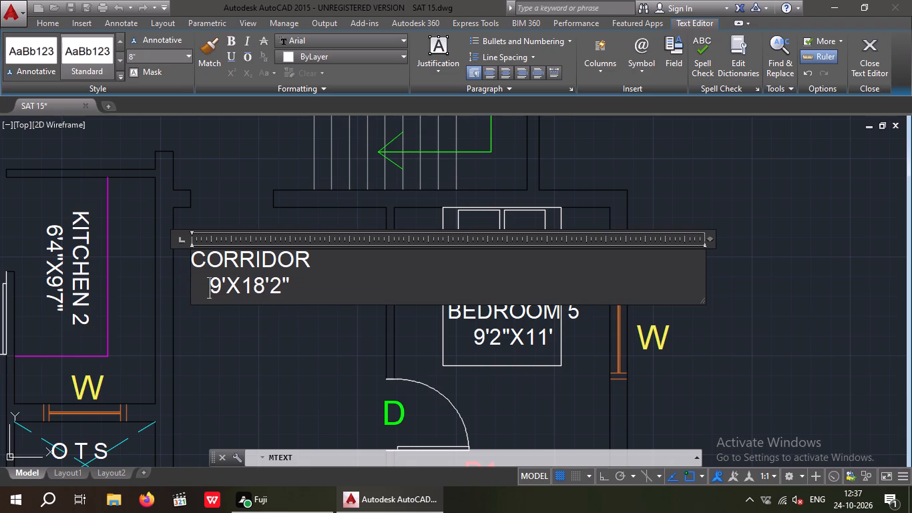
key(BackSpace)
Extend the label's first line to read CORRIDOR 2.
click(322, 265)
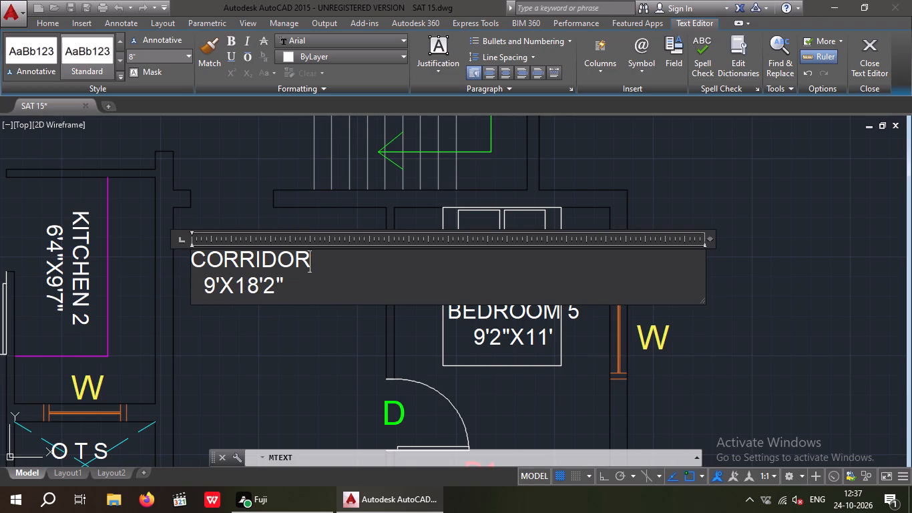
key(space)
key(2)
Indent the size line of the CORRIDOR 2 label by two more spaces and finish editing.
key(Down)
key(space)
key(space)
key(Left)
key(Left)
key(Left)
key(Left)
key(Left)
key(Left)
key(Left)
key(Left)
key(Left)
key(Left)
key(Left)
key(space)
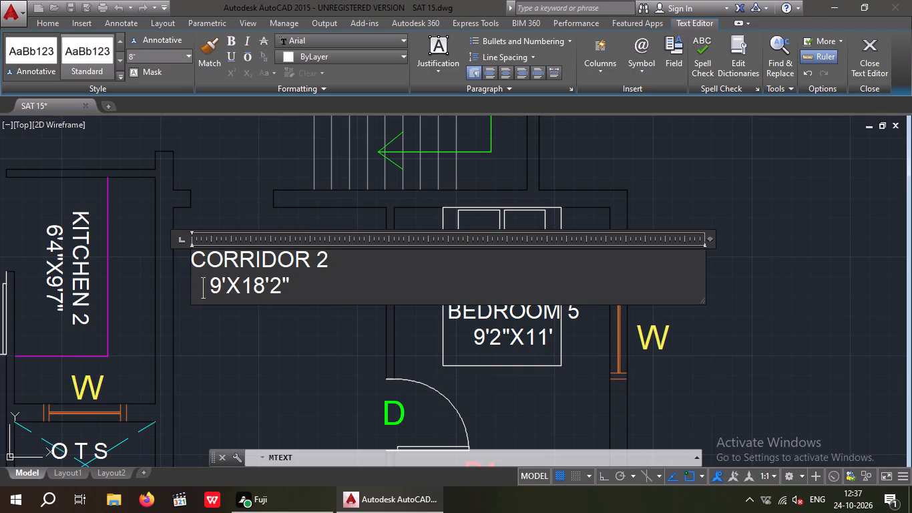
key(space)
click(230, 189)
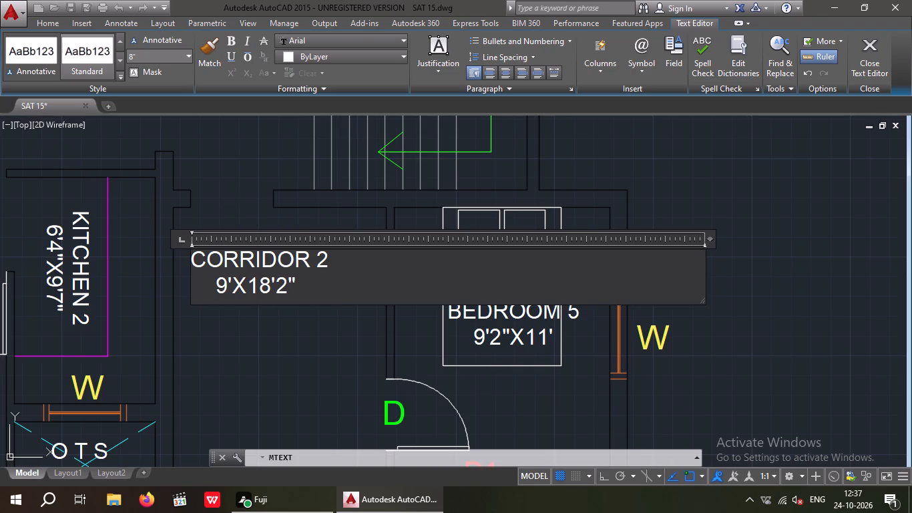
Move the CORRIDOR 2 label down the corridor, between the OTS shaft and Bedroom 5's door.
drag(288, 336, 262, 324)
click(216, 231)
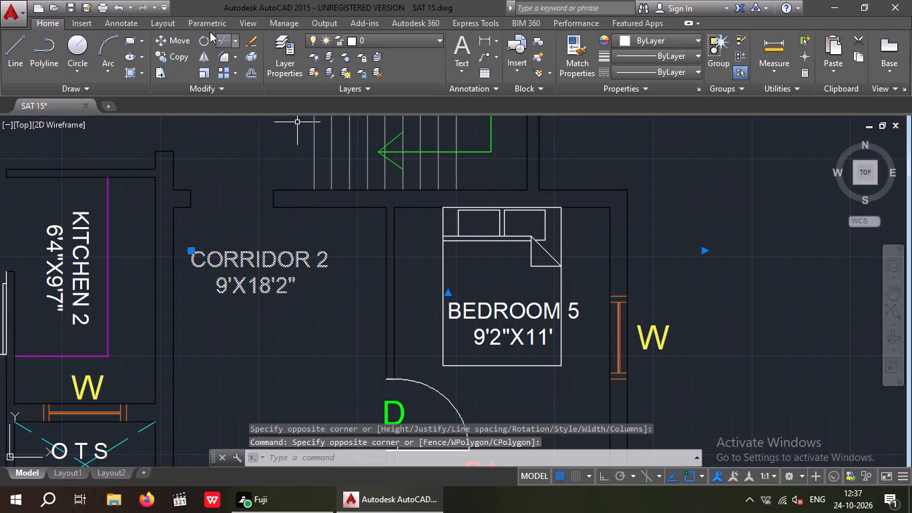
click(175, 39)
click(221, 287)
scroll(226, 282, down, 3)
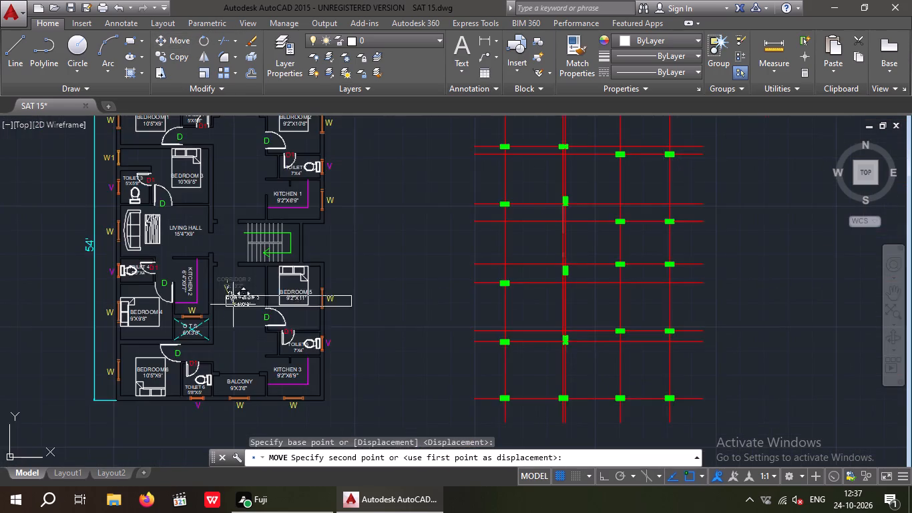
scroll(233, 329, up, 3)
click(210, 314)
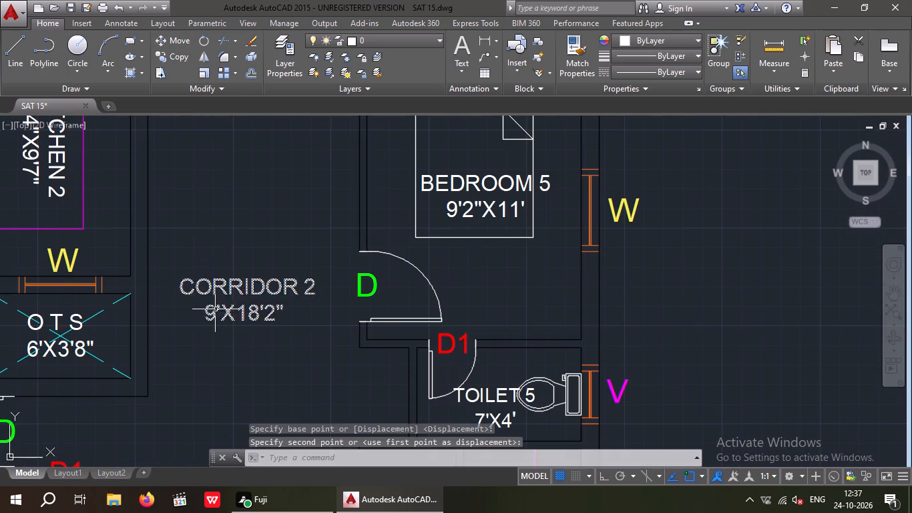
Save the drawing.
scroll(222, 303, down, 4)
middle_drag(224, 339, 316, 345)
scroll(308, 206, up, 4)
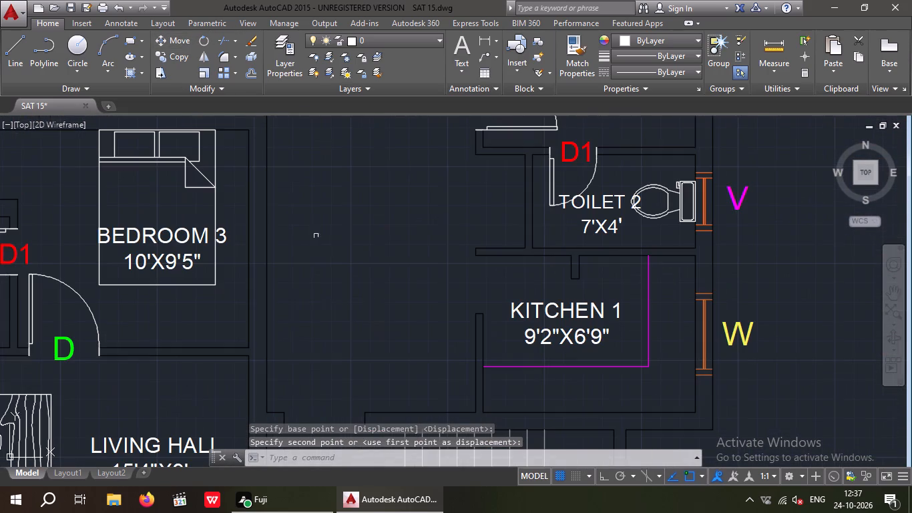
key(ctrl+s)
key(ctrl+s)
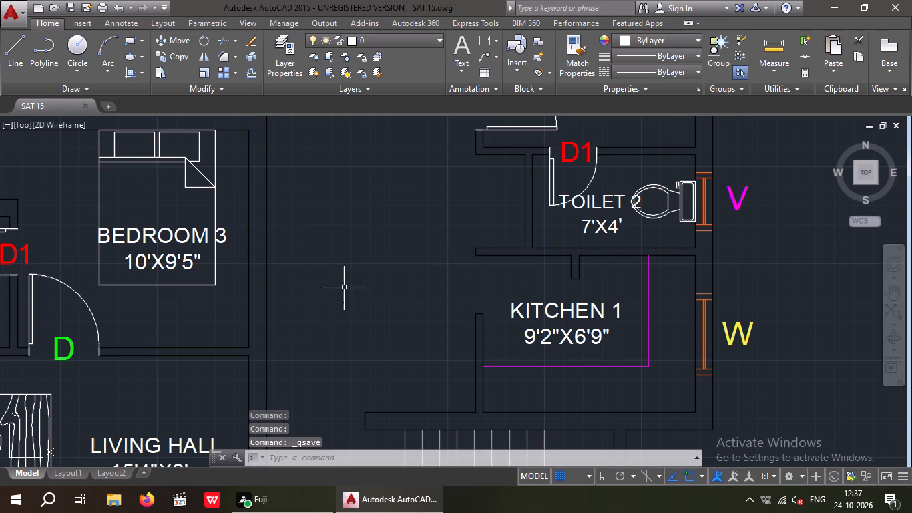
Measure the upper corridor's width just below the balcony with a temporary linear dimension.
middle_drag(345, 285, 302, 333)
scroll(294, 315, down, 2)
middle_drag(290, 328, 259, 339)
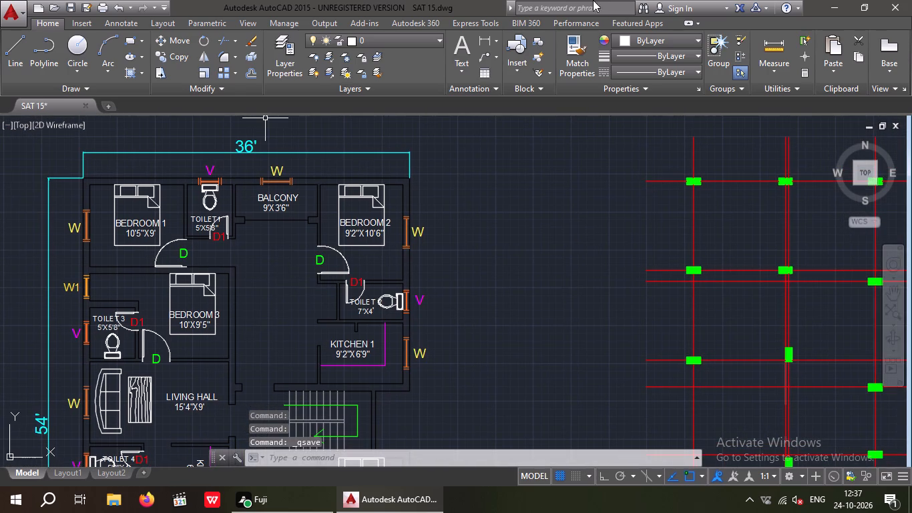
click(488, 36)
scroll(242, 246, up, 2)
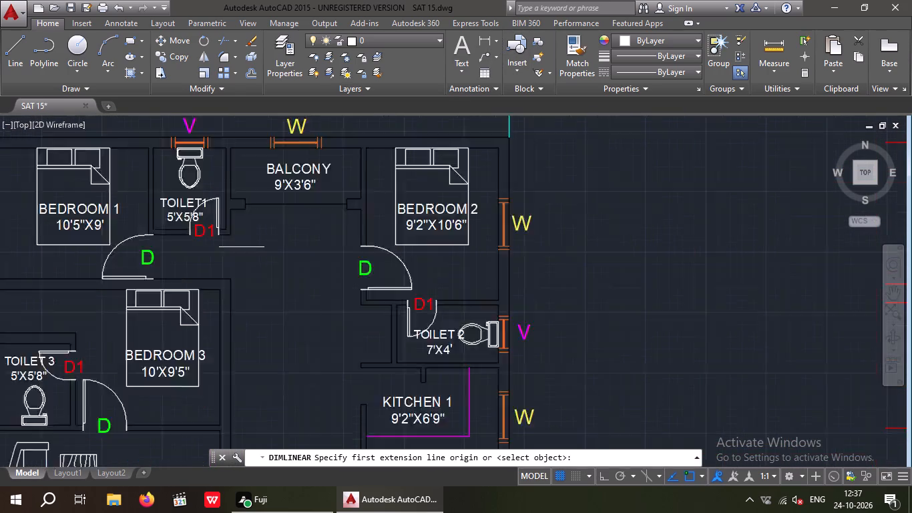
scroll(242, 247, up, 1)
click(208, 151)
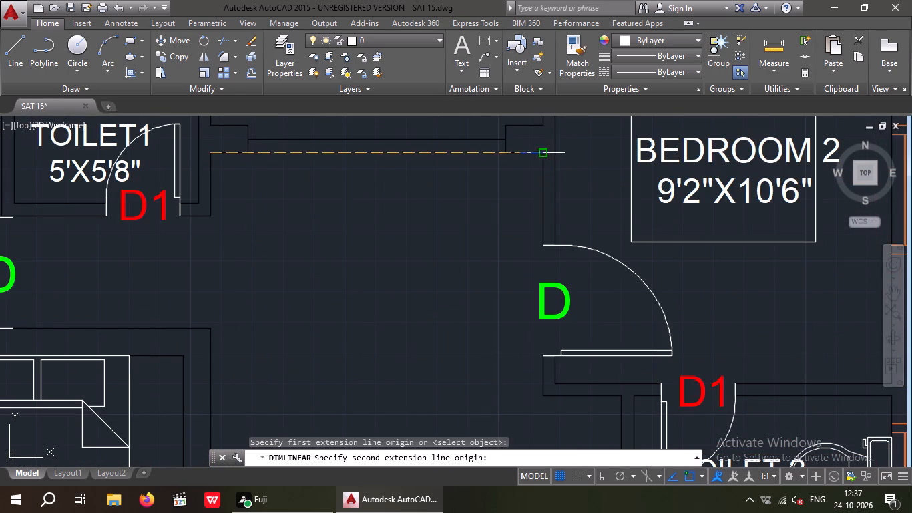
drag(541, 153, 539, 164)
scroll(404, 240, up, 2)
scroll(406, 228, down, 4)
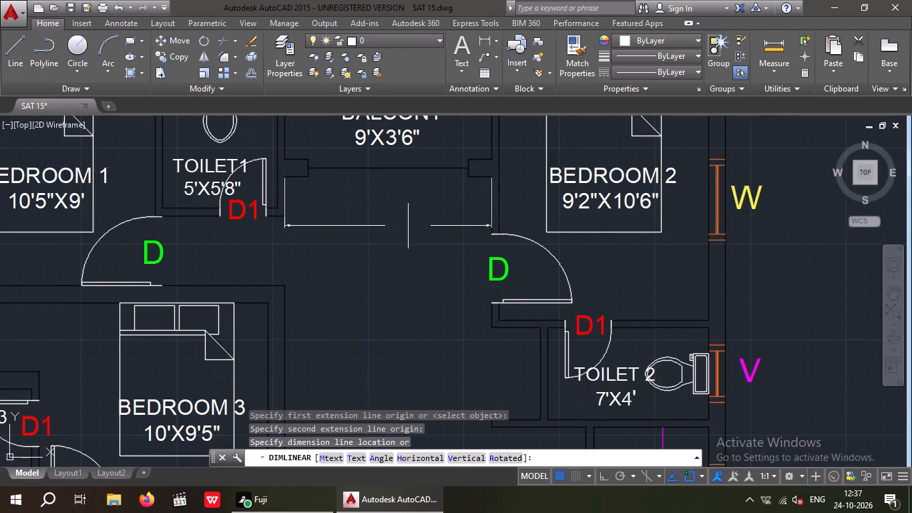
key(space)
scroll(367, 218, down, 3)
Measure the upper corridor's length from the balcony wall to the stair-side wall with a temporary linear dimension.
key(space)
scroll(356, 210, up, 3)
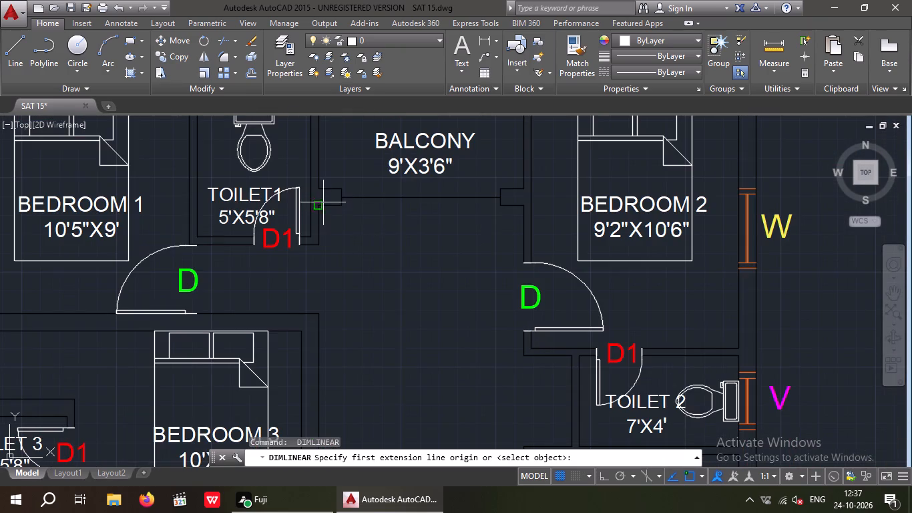
click(320, 204)
scroll(326, 194, down, 3)
scroll(330, 299, up, 3)
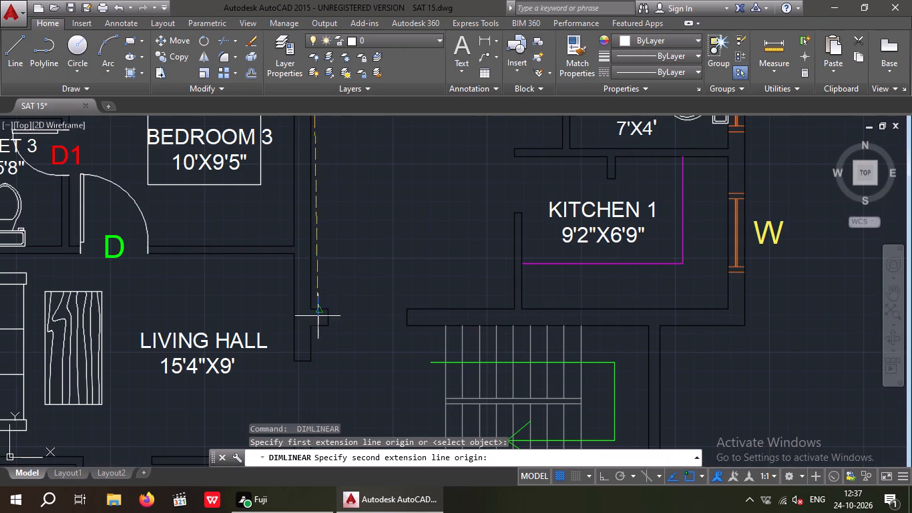
scroll(314, 310, up, 1)
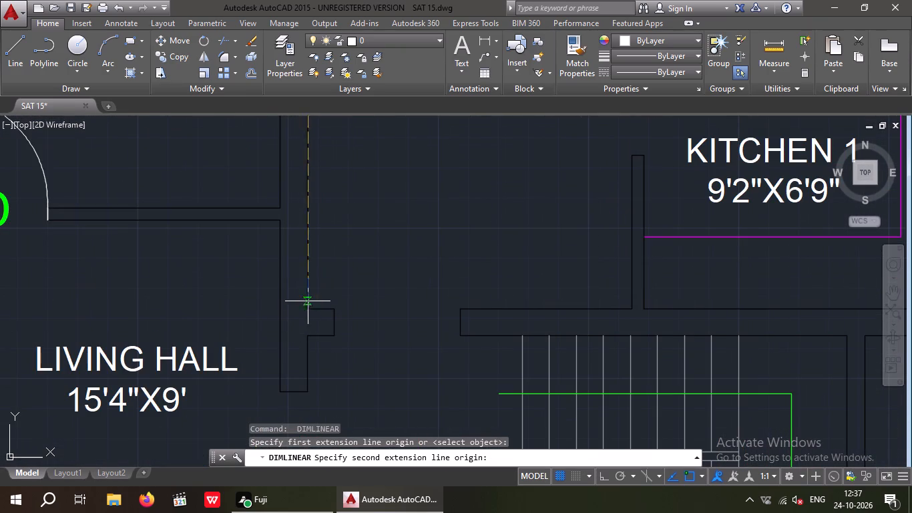
click(307, 306)
scroll(355, 250, down, 1)
middle_drag(330, 326, 317, 423)
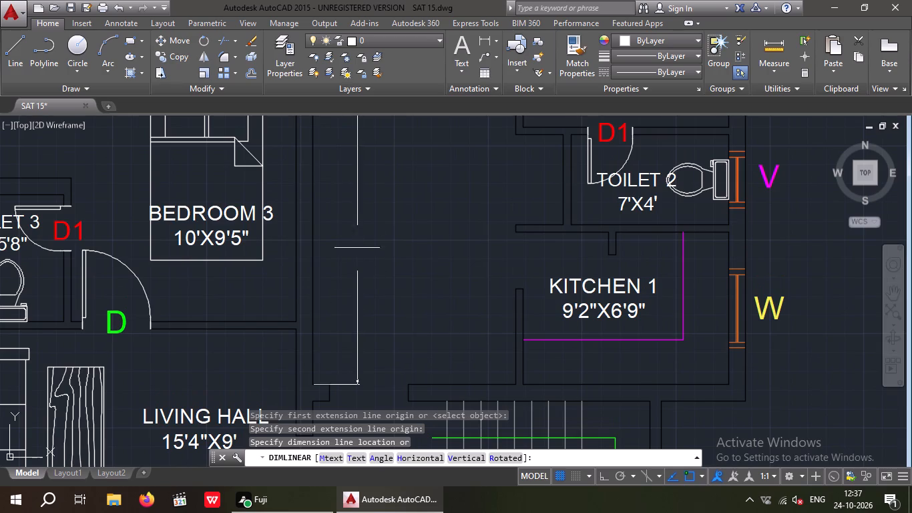
middle_drag(359, 212, 351, 297)
scroll(356, 267, up, 3)
scroll(357, 259, down, 2)
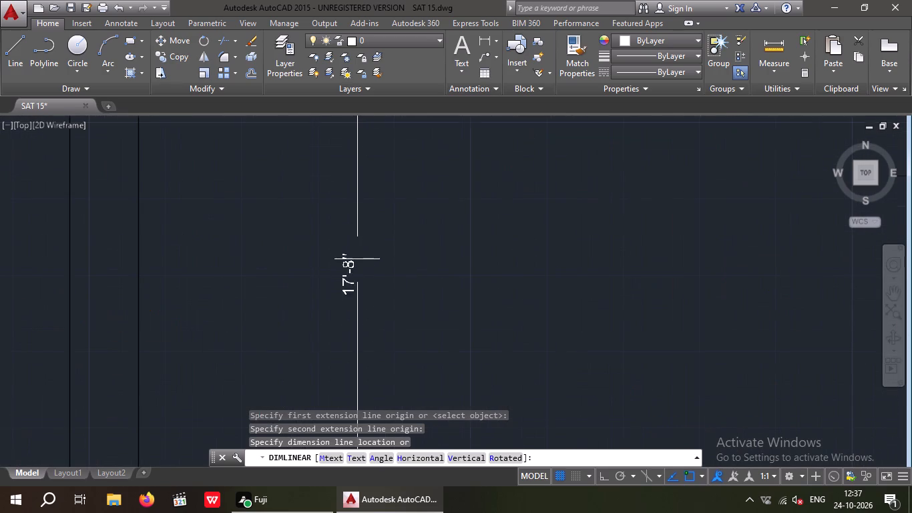
key(Escape)
Create multiline text in the upper corridor beside Bedroom 3 with height 8" and first line CORRIDOR 1.
scroll(361, 263, down, 2)
middle_drag(357, 263, 329, 299)
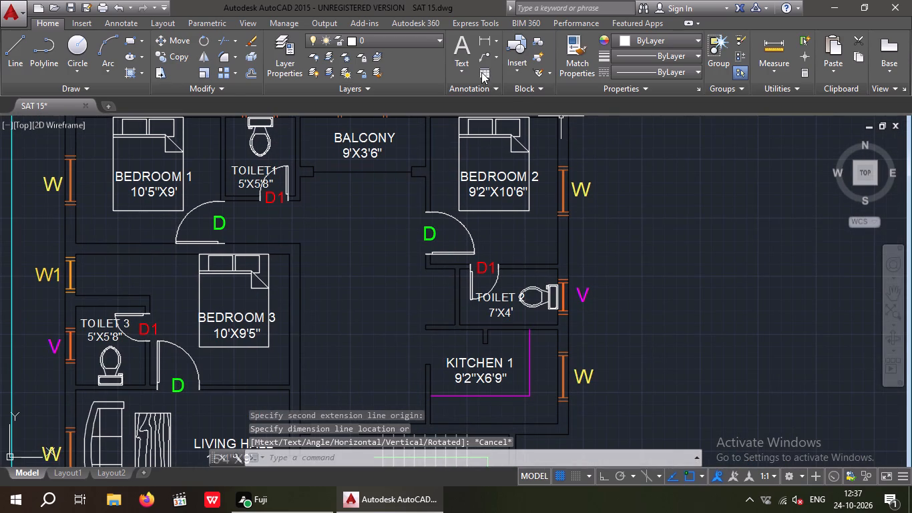
click(460, 50)
drag(318, 259, 324, 276)
click(768, 313)
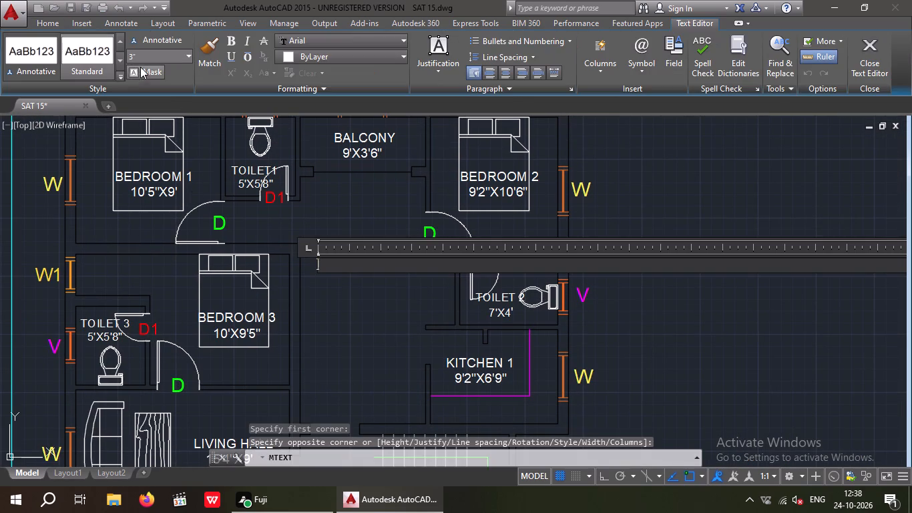
click(146, 60)
key(8)
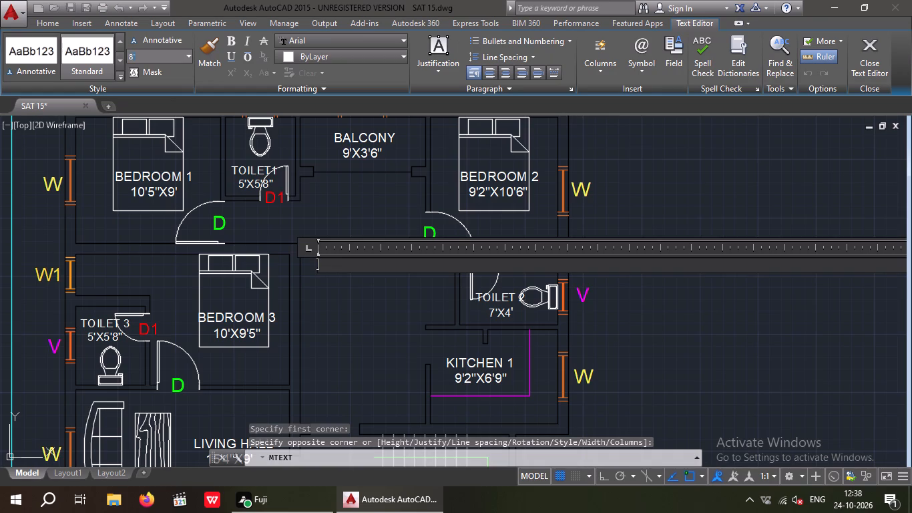
key(shift+quotedbl)
key(Return)
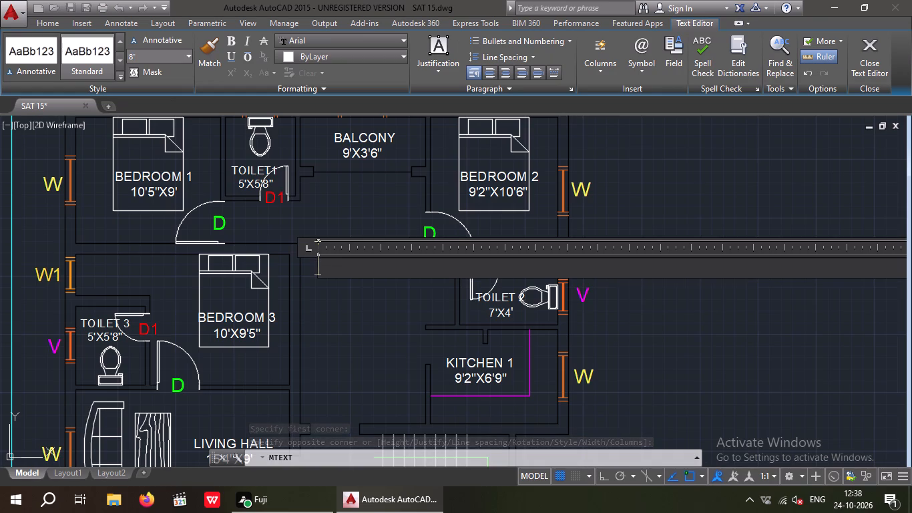
text(CORRIDOR)
key(space)
text(1)
key(Return)
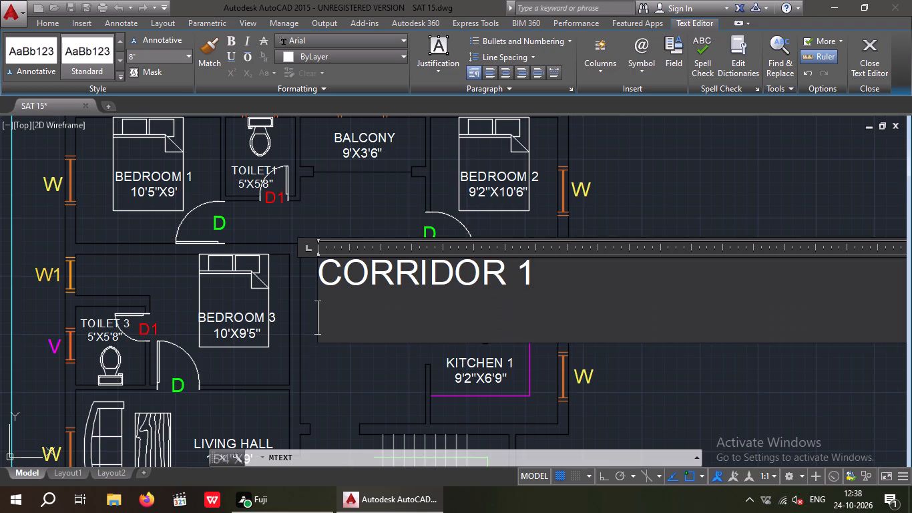
Add 9'X17'8" as the second line of the CORRIDOR 1 label.
text(9')
text(17'8)
key(shift+quotedbl)
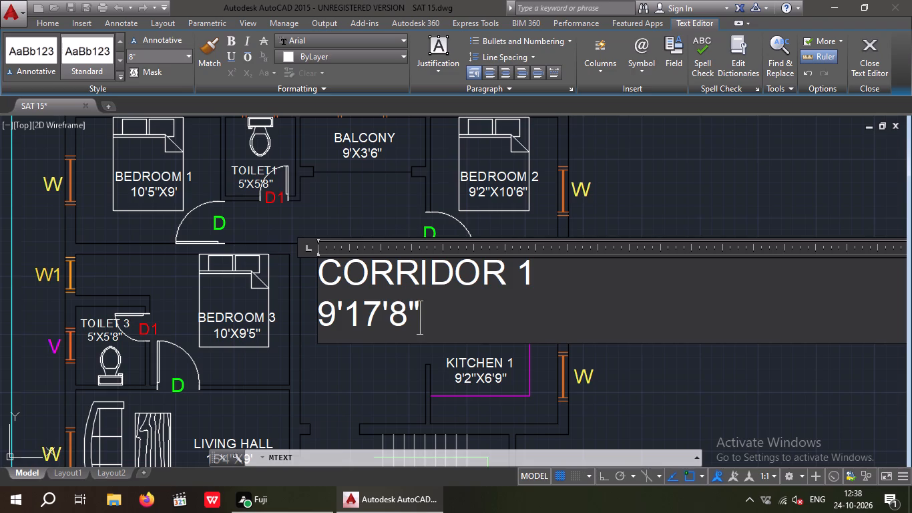
key(Left)
key(Left)
key(Left)
key(Left)
key(Left)
key(x)
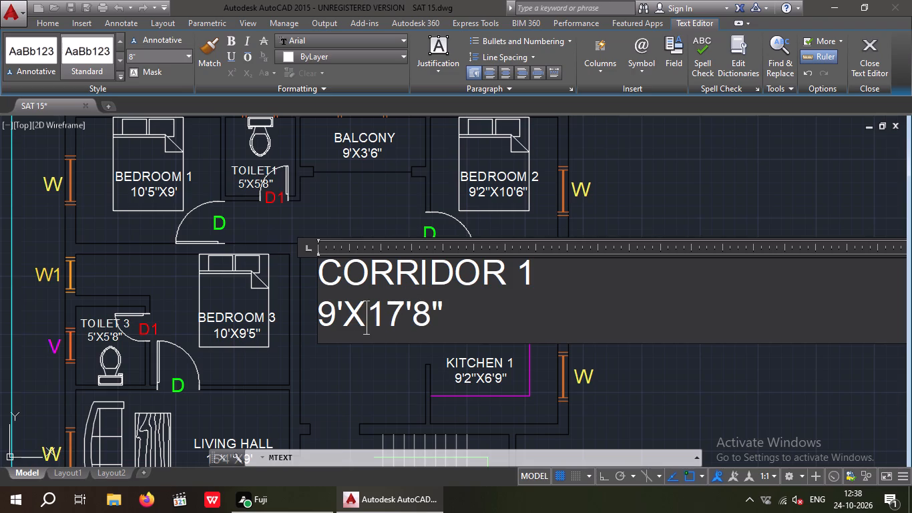
Indent the size line of the CORRIDOR 1 label by five spaces and finish editing.
key(Left)
key(Left)
key(Left)
key(space)
key(space)
key(space)
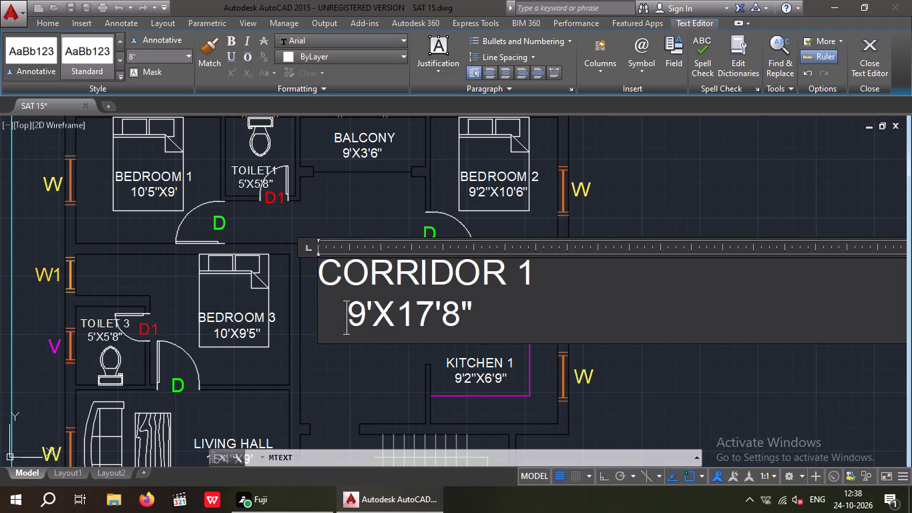
key(space)
key(space)
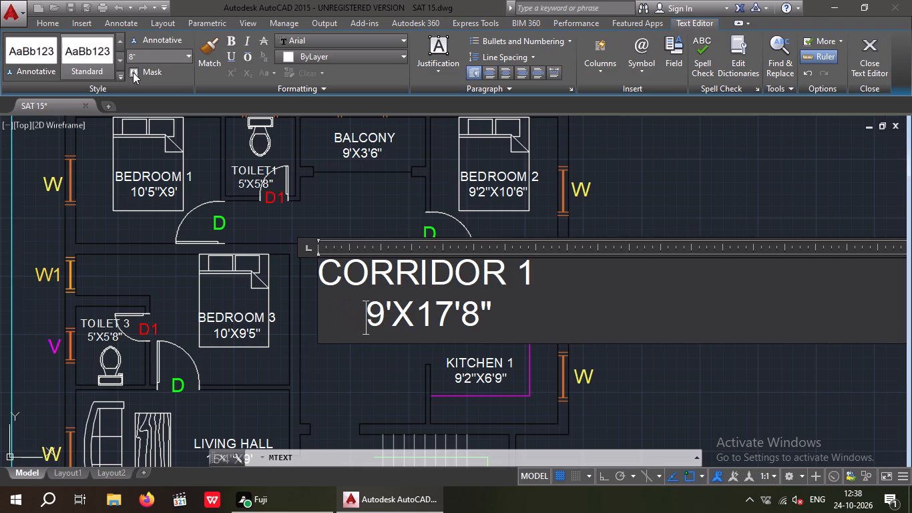
click(362, 209)
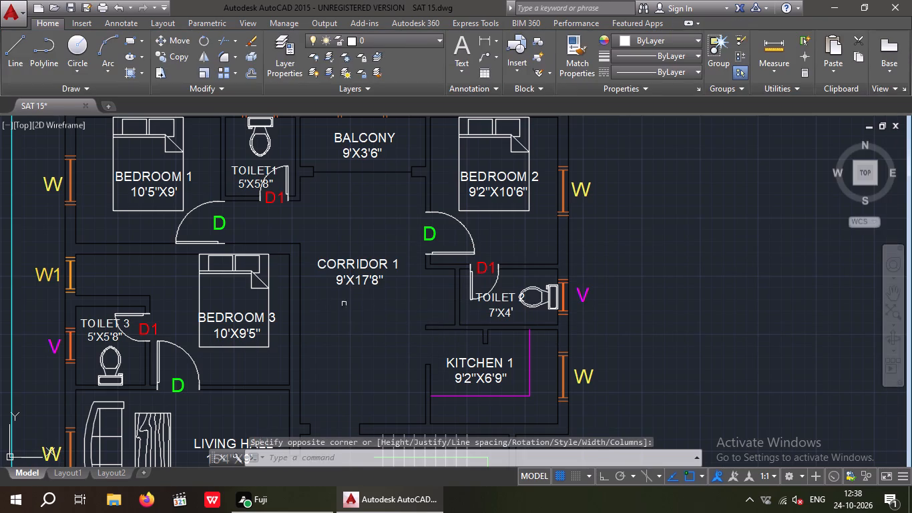
Move the CORRIDOR 1 label slightly down the corridor, between Bedroom 3 and Toilet 2.
drag(359, 324, 353, 316)
click(336, 252)
click(182, 40)
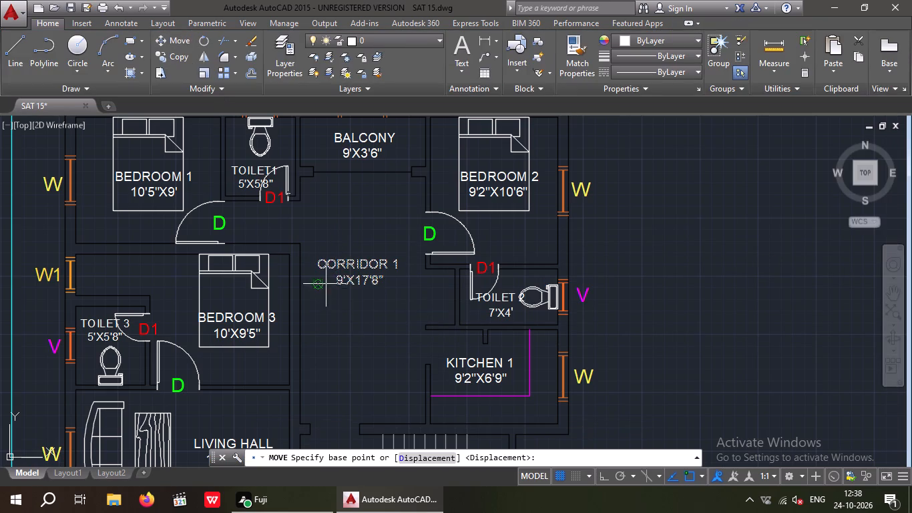
click(335, 291)
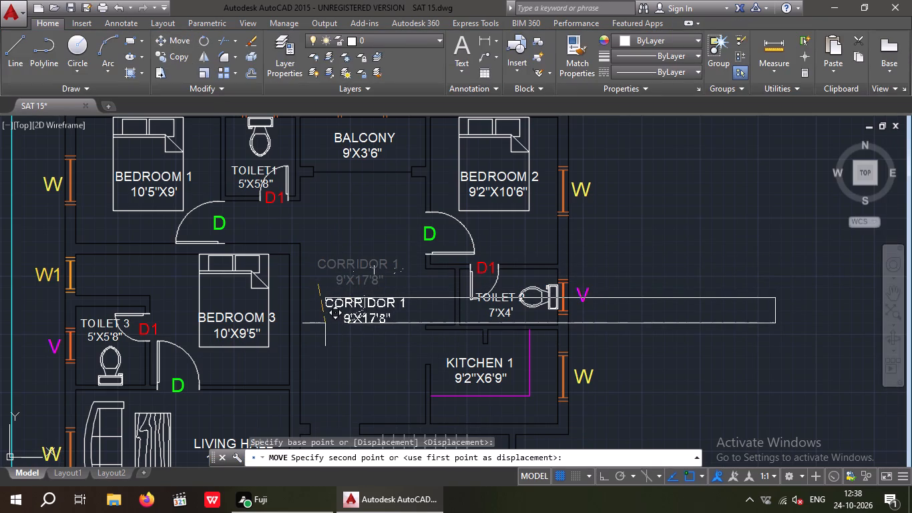
click(325, 323)
Create multiline text PUJA with height 6" in the empty space beside the plan, near Kitchen 1.
middle_drag(377, 310, 324, 298)
scroll(336, 303, down, 1)
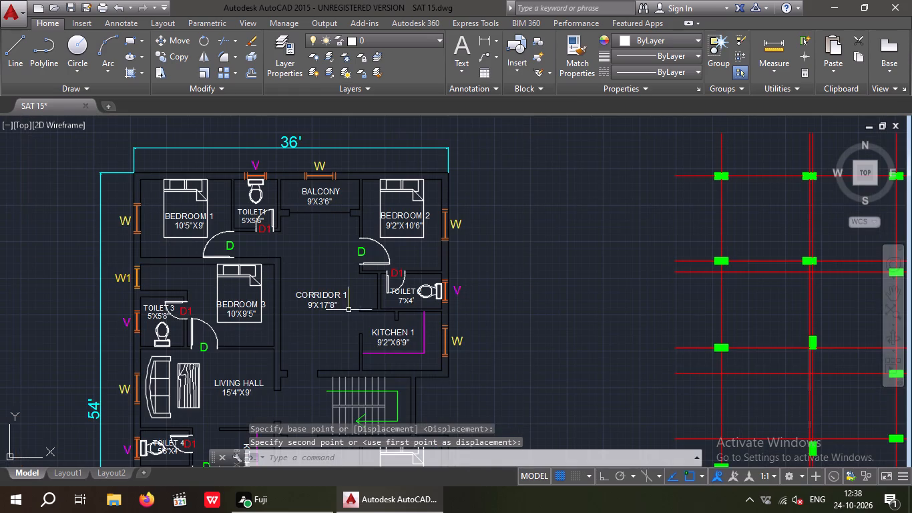
middle_drag(397, 348, 370, 299)
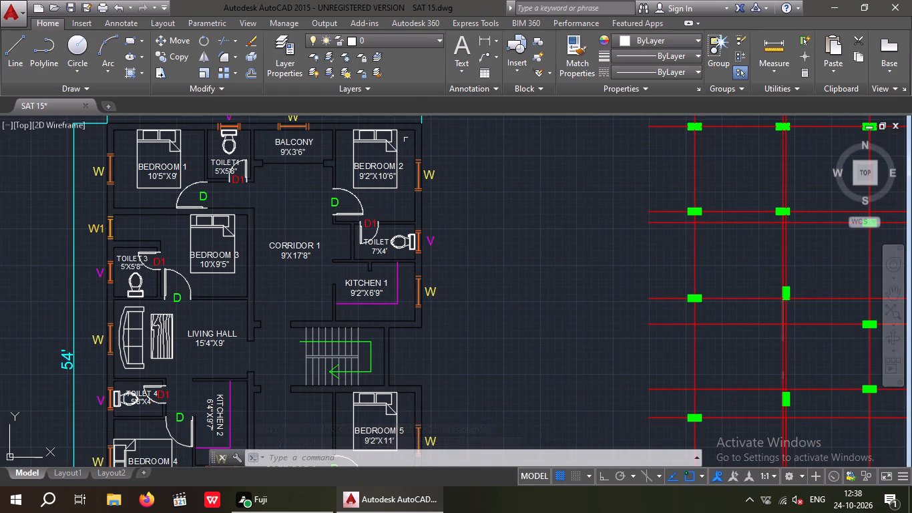
middle_drag(475, 238, 453, 209)
scroll(449, 196, down, 1)
middle_drag(452, 214, 441, 212)
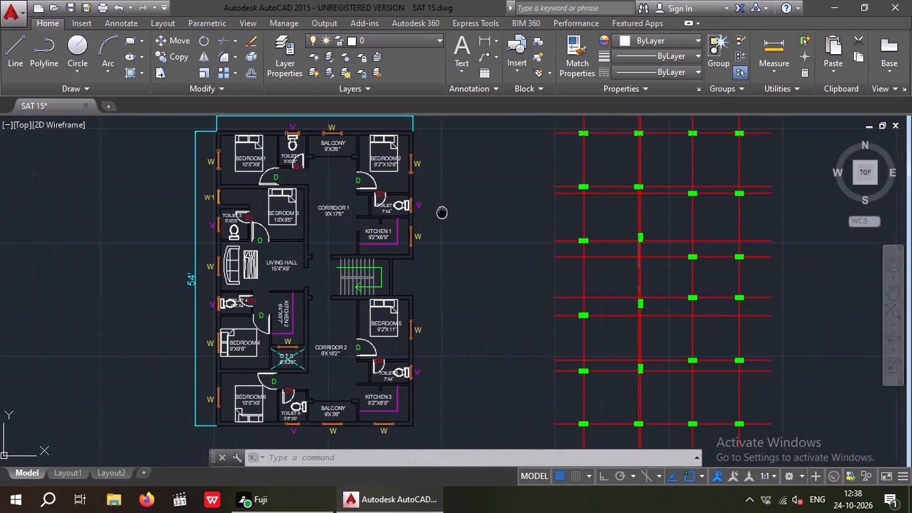
middle_drag(441, 212, 432, 213)
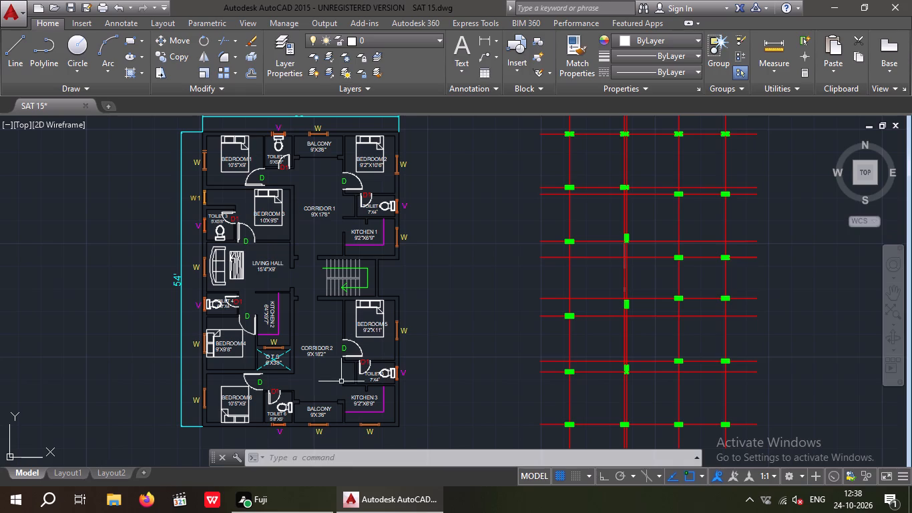
middle_drag(403, 302, 353, 301)
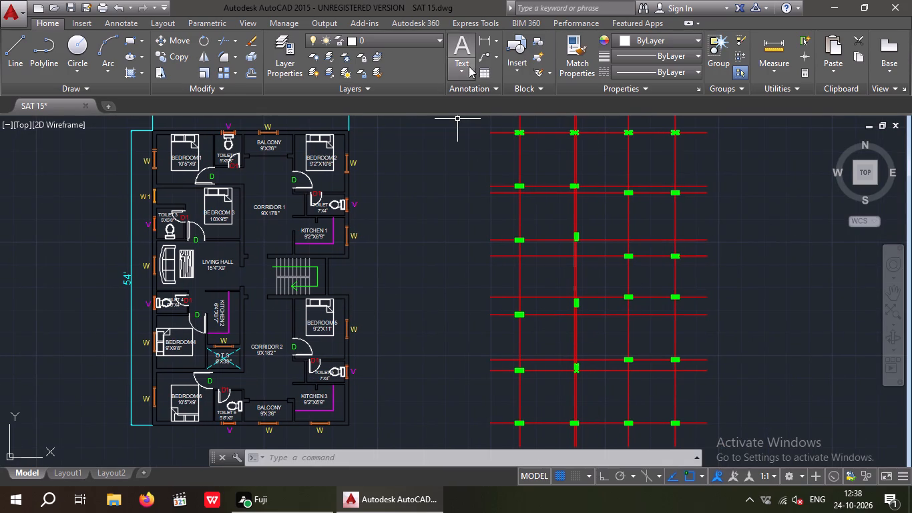
click(463, 49)
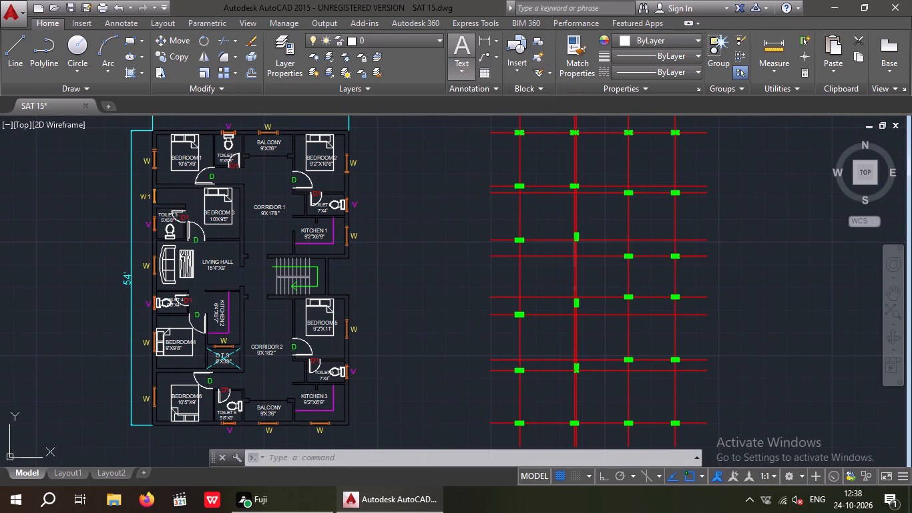
drag(382, 208, 441, 232)
click(479, 235)
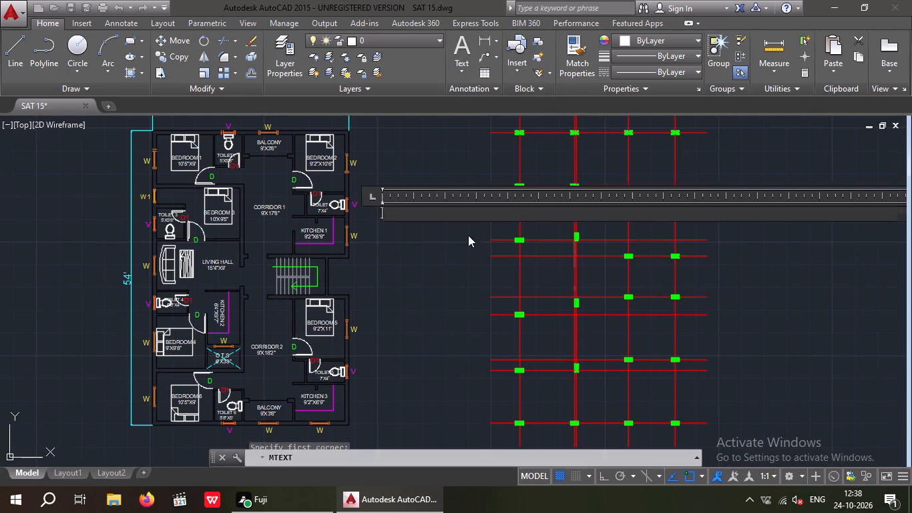
click(149, 57)
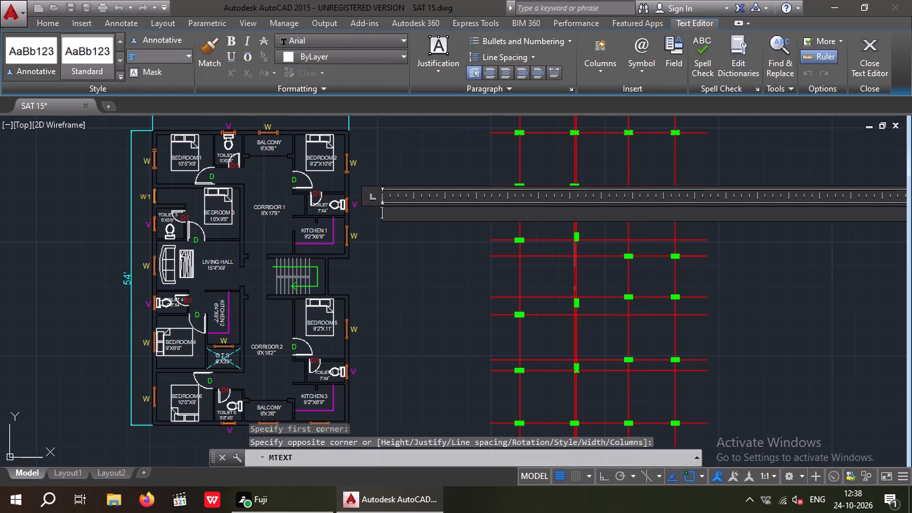
key(6)
key(shift+quotedbl)
key(Return)
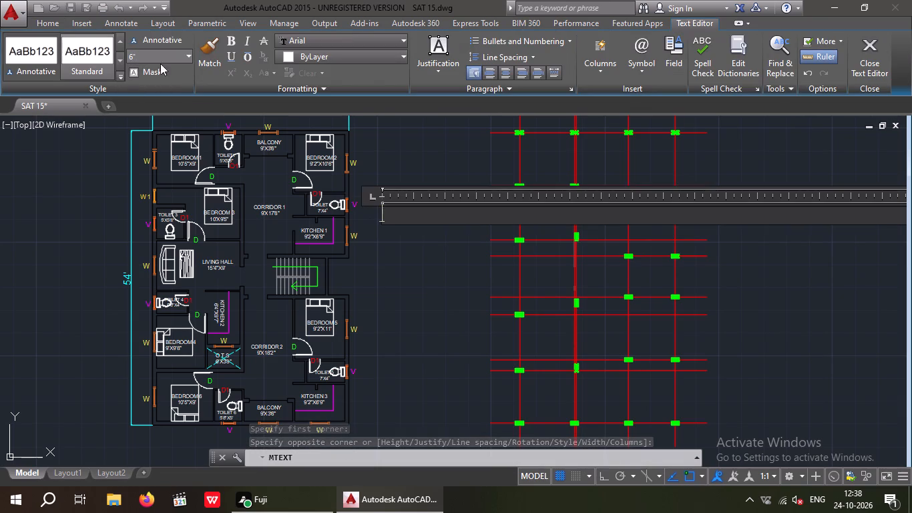
key(p)
text(UJ)
key(a)
click(386, 259)
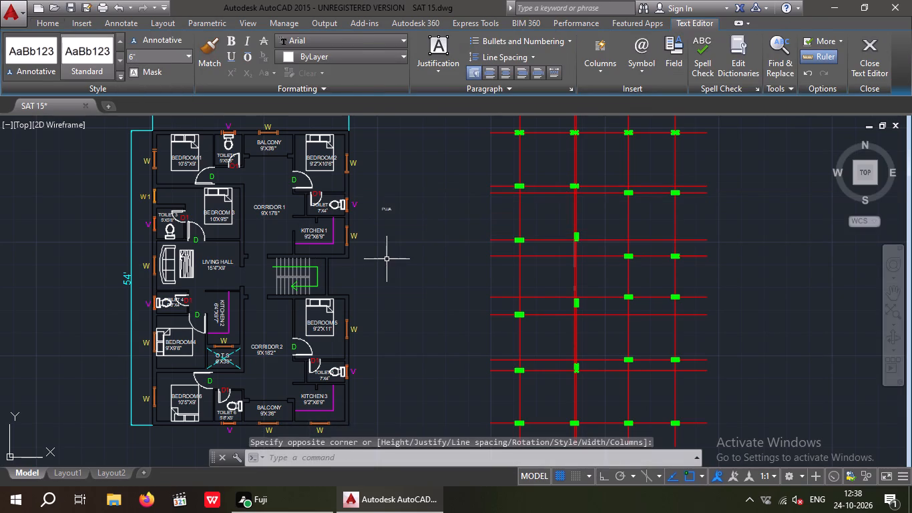
Rotate the PUJA text to 270° about its start, using Ortho only for the rotation.
scroll(392, 201, up, 3)
drag(422, 190, 352, 271)
click(324, 278)
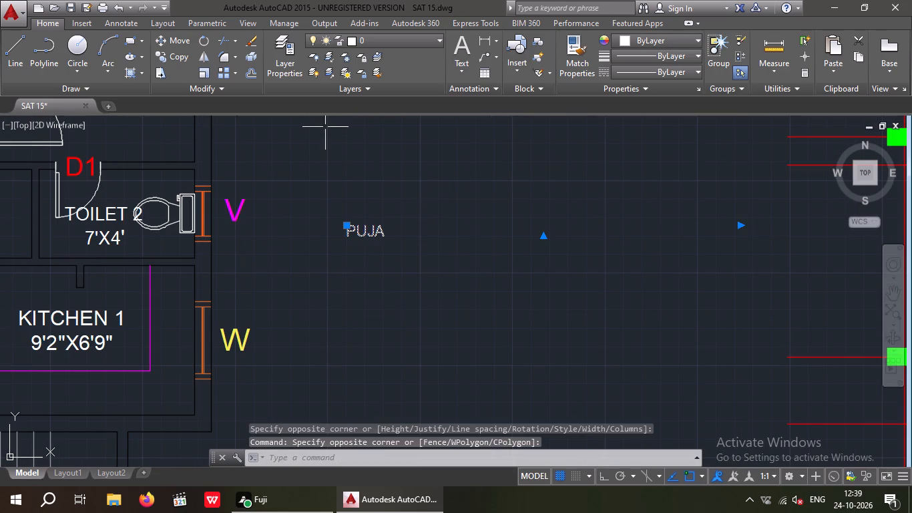
click(204, 42)
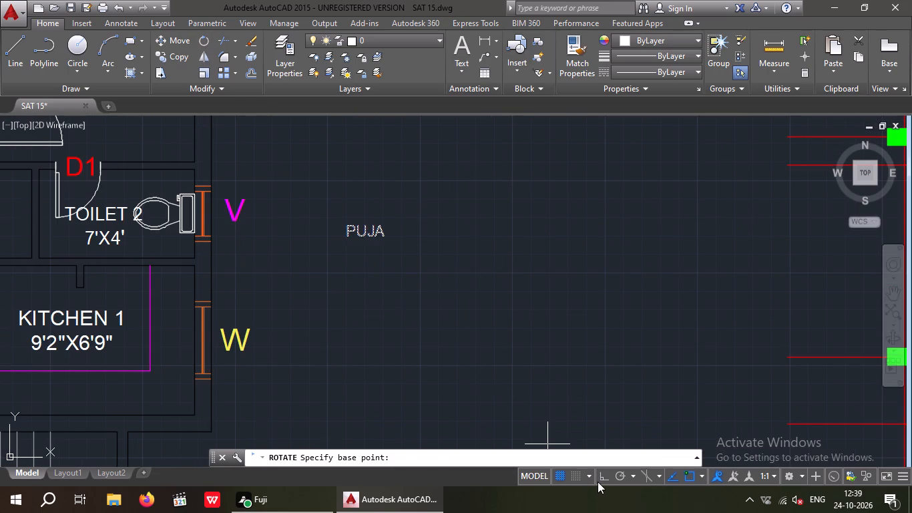
drag(602, 479, 582, 474)
drag(385, 239, 385, 267)
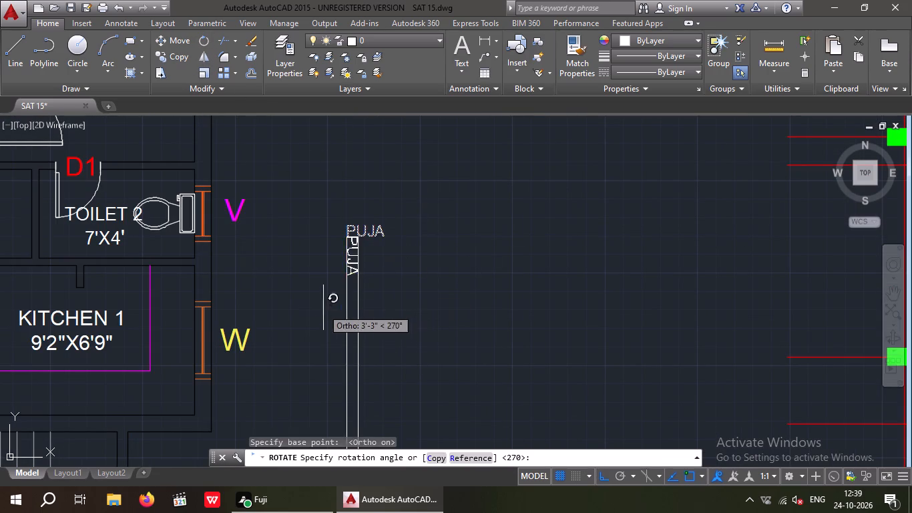
click(323, 307)
drag(602, 478, 596, 466)
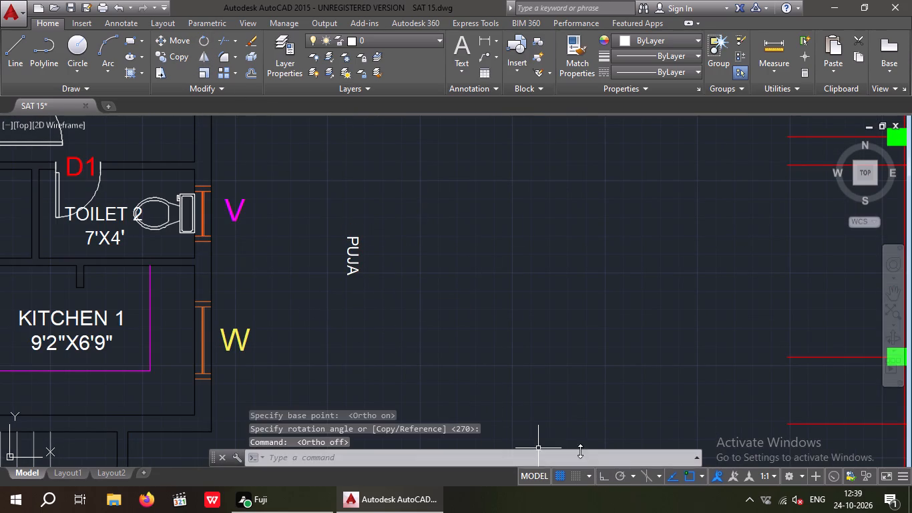
Copy the vertical PUJA text into the niche between Corridor 1 and Toilet 2.
drag(406, 194, 359, 285)
click(328, 312)
click(171, 51)
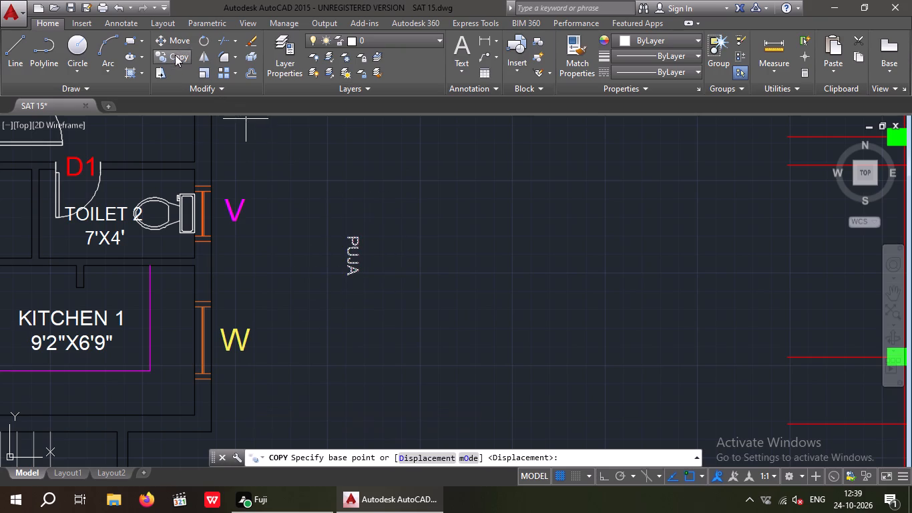
click(346, 238)
middle_drag(369, 249, 515, 258)
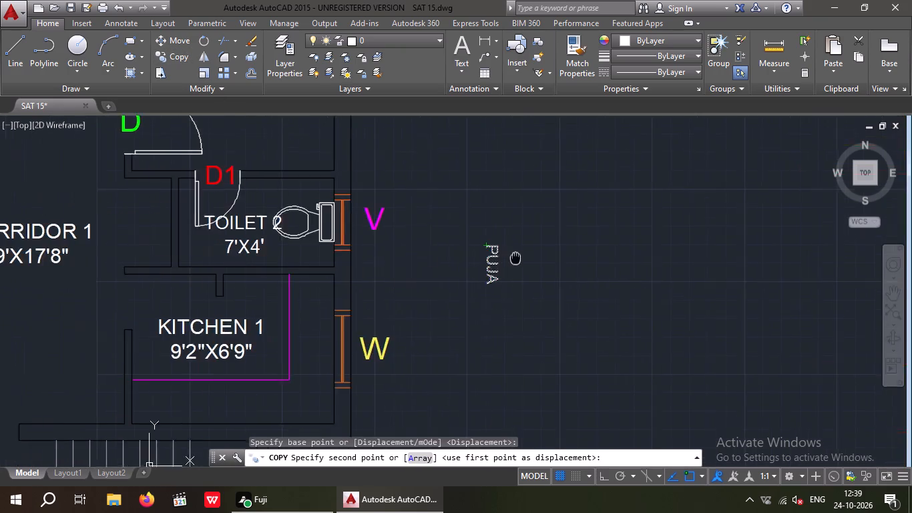
middle_drag(515, 258, 531, 275)
scroll(516, 287, up, 1)
middle_drag(218, 248, 444, 254)
scroll(433, 258, down, 2)
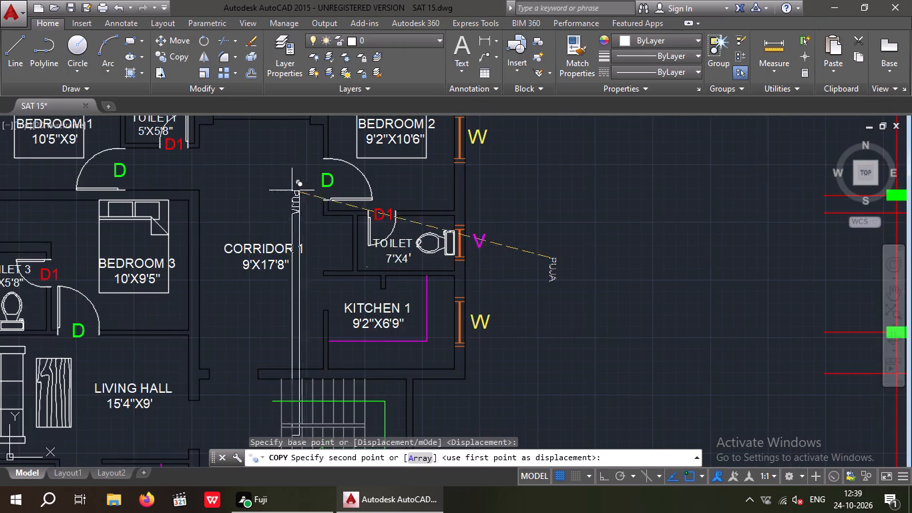
scroll(343, 250, up, 3)
scroll(306, 166, down, 1)
middle_drag(306, 176, 314, 225)
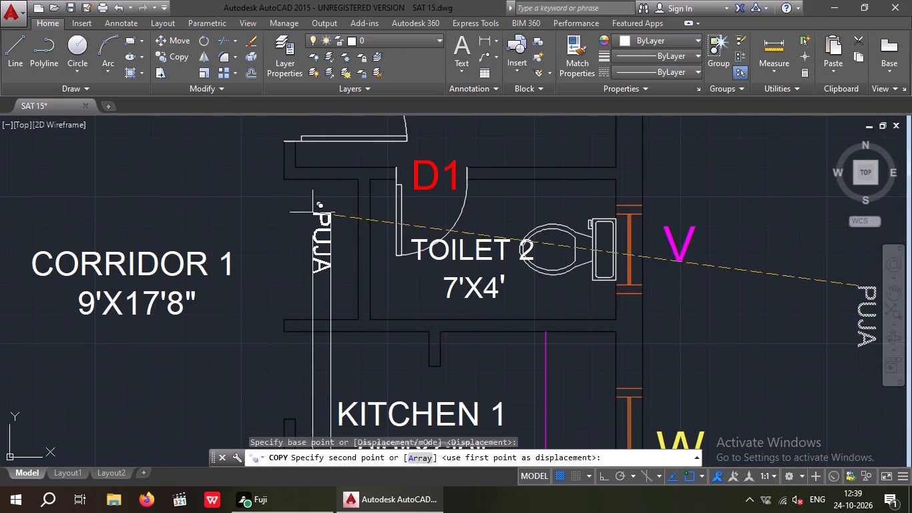
click(313, 220)
scroll(312, 217, down, 2)
key(Escape)
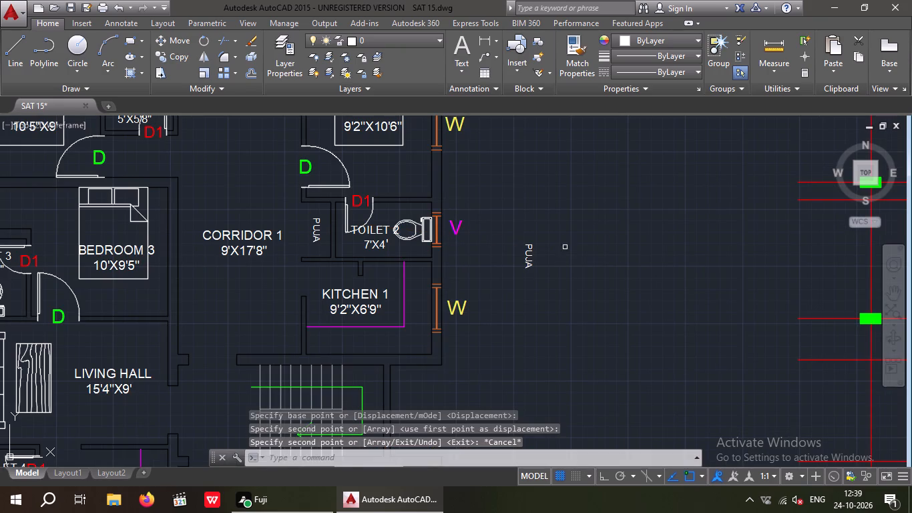
Move the original PUJA text from outside the plan into the niche between Corridor 2 and Toilet 5.
drag(561, 210, 503, 289)
click(502, 295)
click(165, 48)
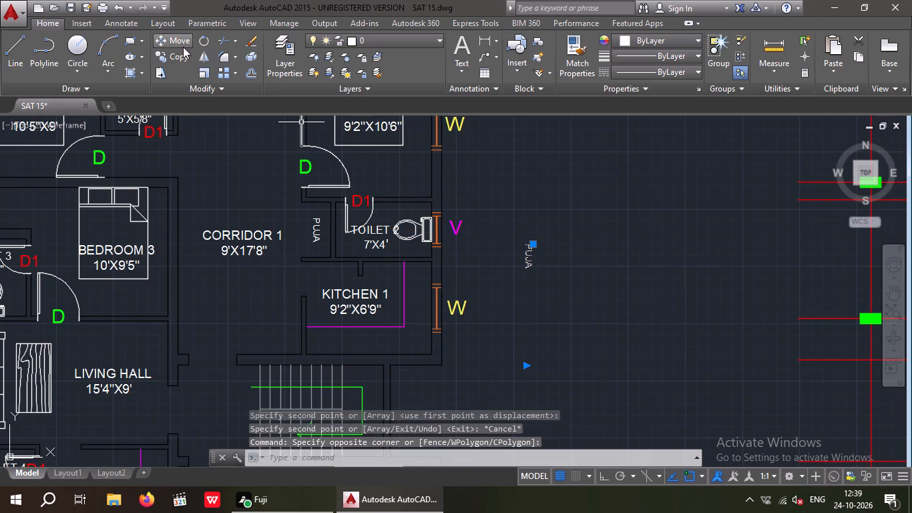
click(183, 45)
click(527, 243)
scroll(531, 228, down, 2)
middle_drag(449, 375, 430, 294)
scroll(415, 324, up, 4)
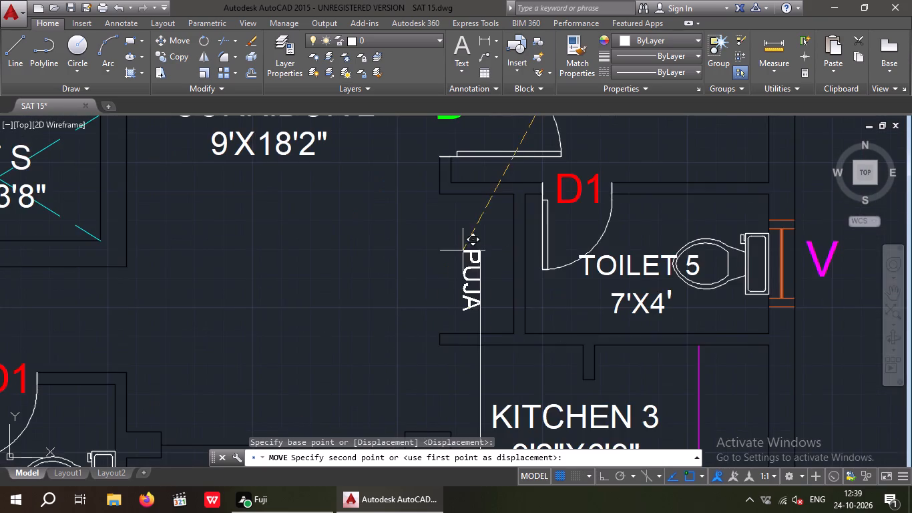
scroll(463, 248, up, 1)
click(467, 214)
scroll(469, 216, down, 2)
key(Escape)
key(Escape)
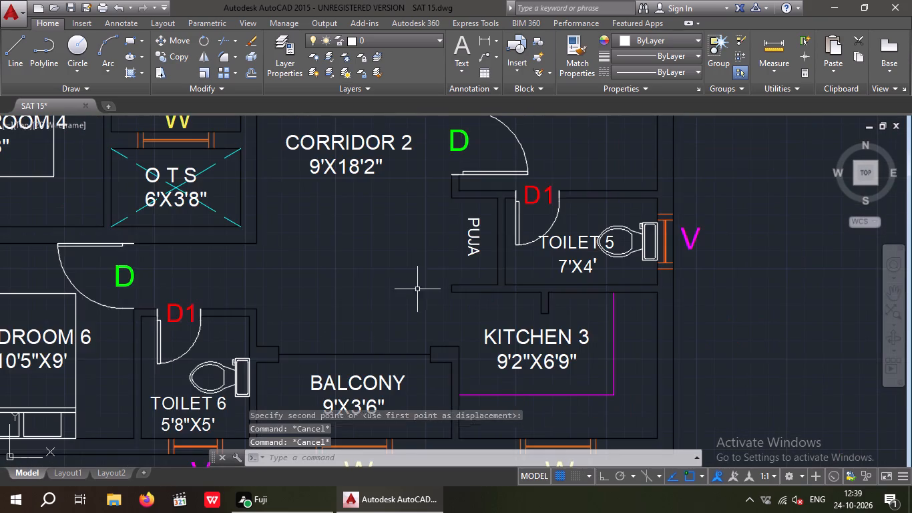
key(Escape)
Copy the PUJA label beside Toilet 5 to the open side of the staircase, just before the first treads.
scroll(439, 237, down, 2)
middle_drag(442, 240, 415, 182)
scroll(414, 220, down, 1)
middle_drag(413, 233, 365, 357)
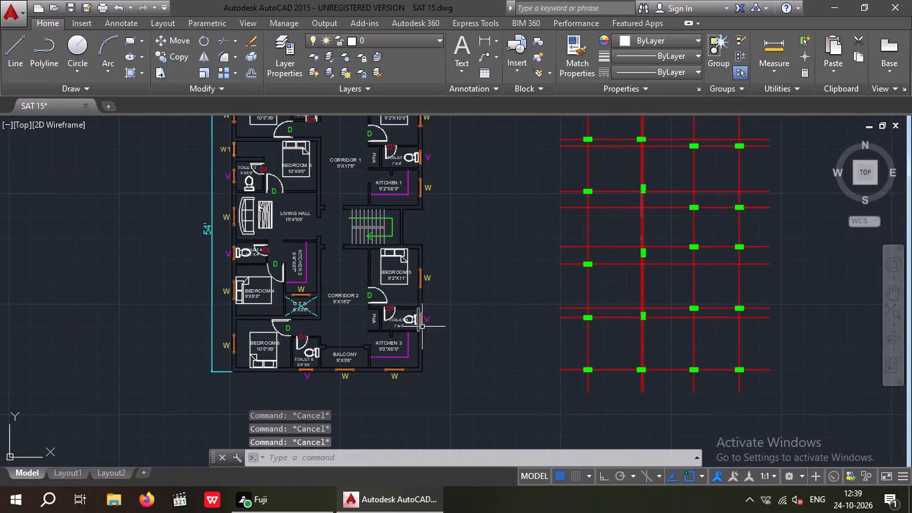
key(Escape)
key(Escape)
scroll(375, 327, up, 3)
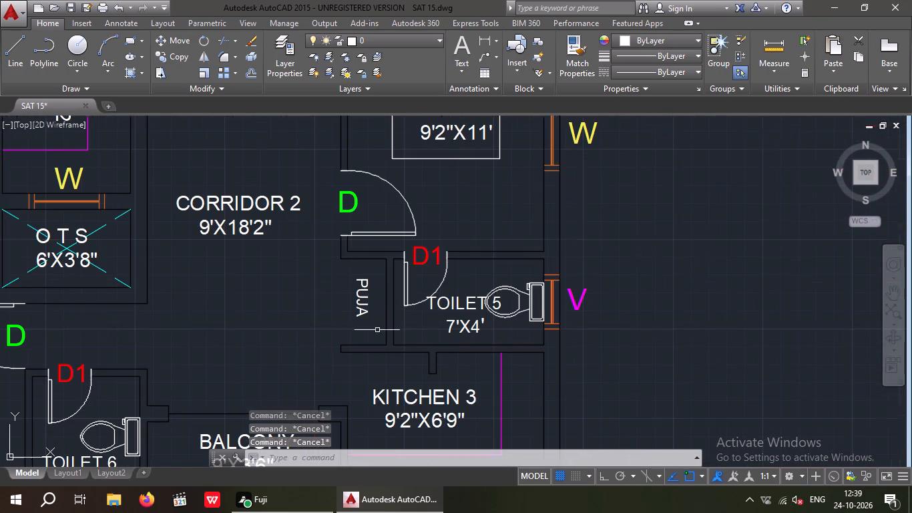
drag(371, 325, 366, 311)
click(353, 289)
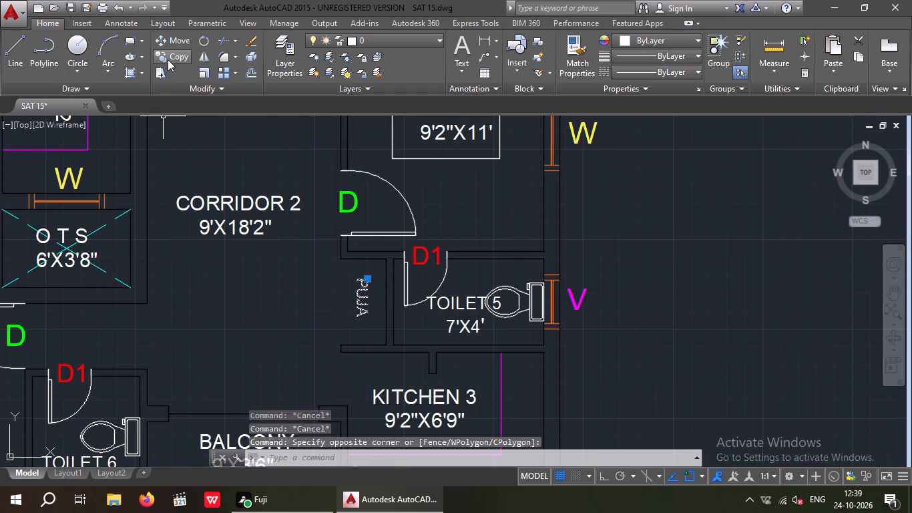
click(175, 55)
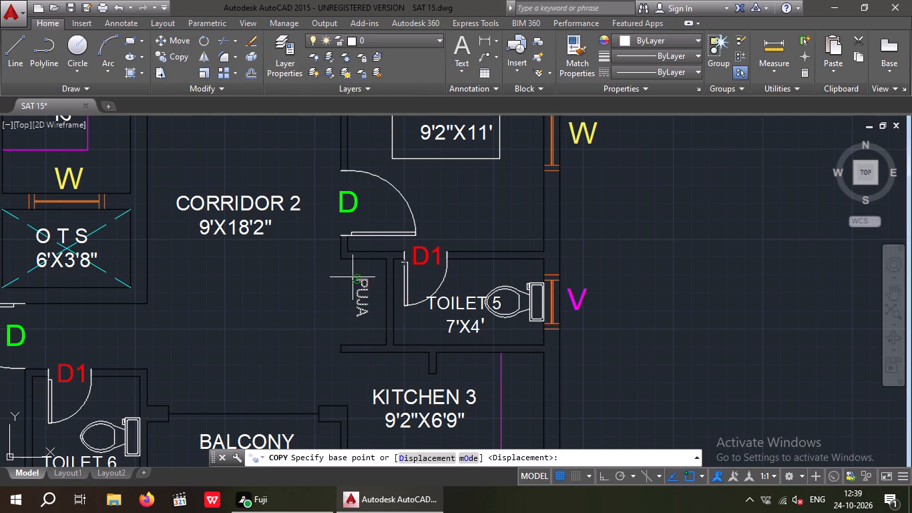
click(352, 277)
middle_drag(354, 280, 369, 434)
scroll(369, 438, down, 1)
scroll(372, 272, down, 2)
middle_drag(371, 271, 384, 344)
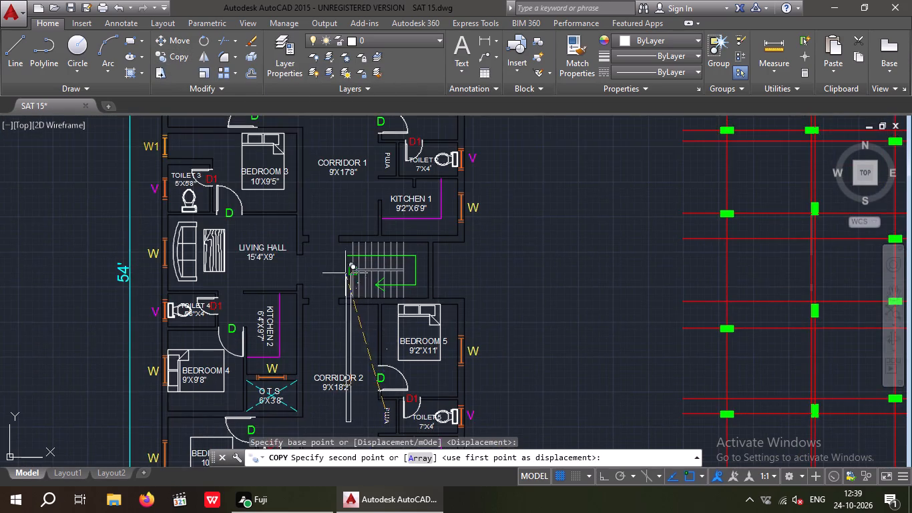
scroll(343, 271, up, 3)
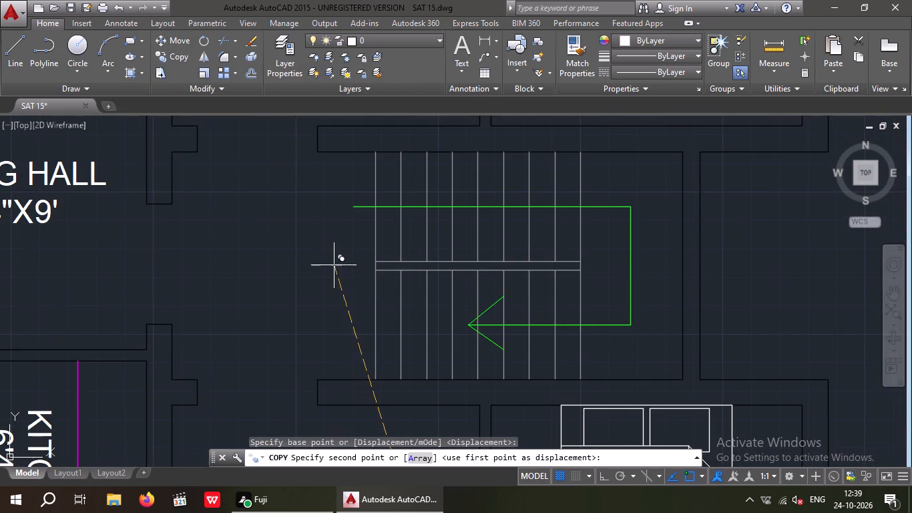
click(331, 256)
key(Escape)
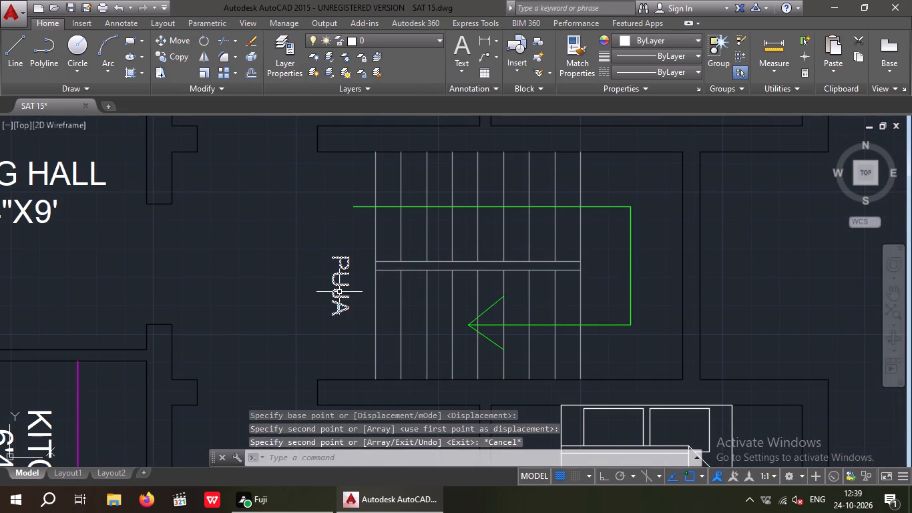
Edit the PUJA copy beside the staircase, setting its height to 8" and replacing its text with STAIRE.
double_click(339, 292)
key(Escape)
double_click(338, 311)
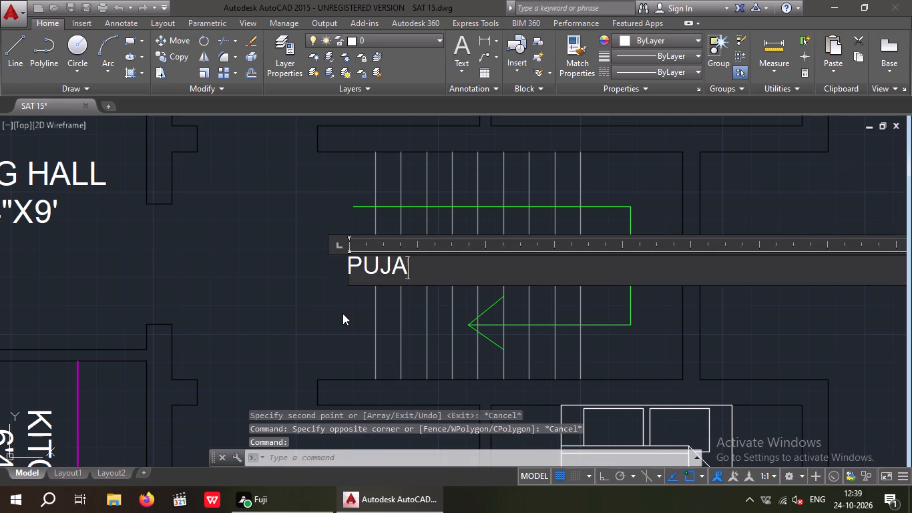
drag(415, 262, 260, 292)
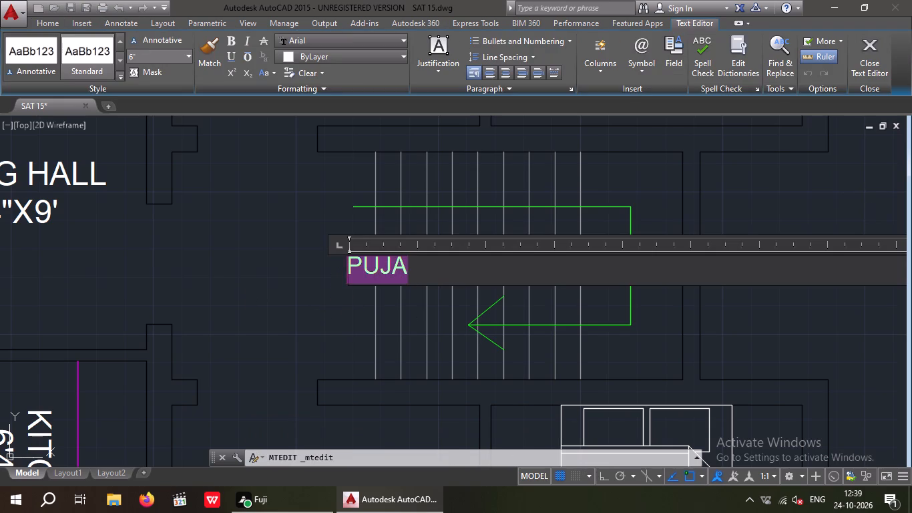
click(158, 61)
key(8)
key(shift+quotedbl)
key(Return)
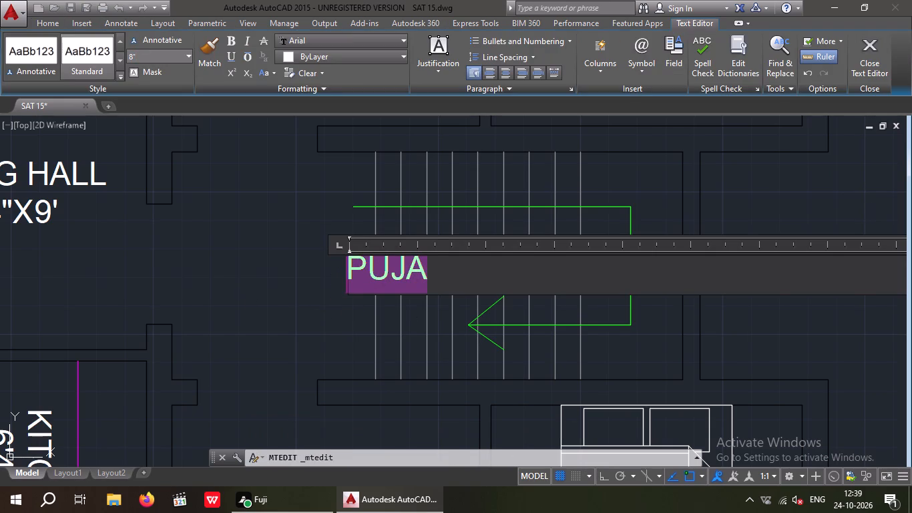
key(BackSpace)
text(STAIRE)
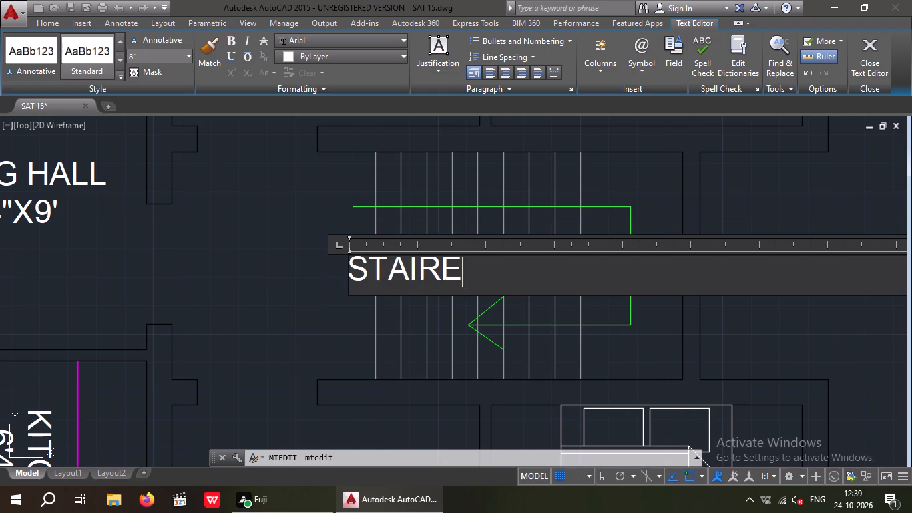
click(305, 284)
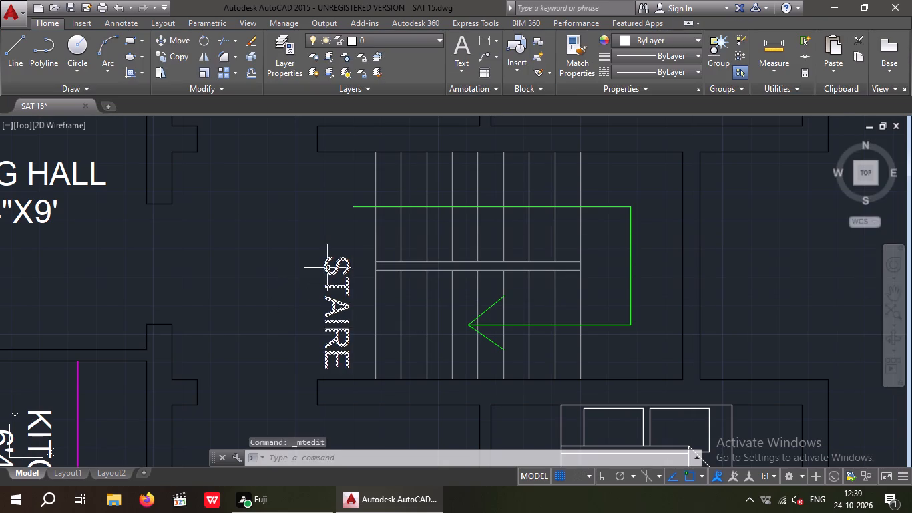
Save the drawing.
scroll(366, 243, down, 2)
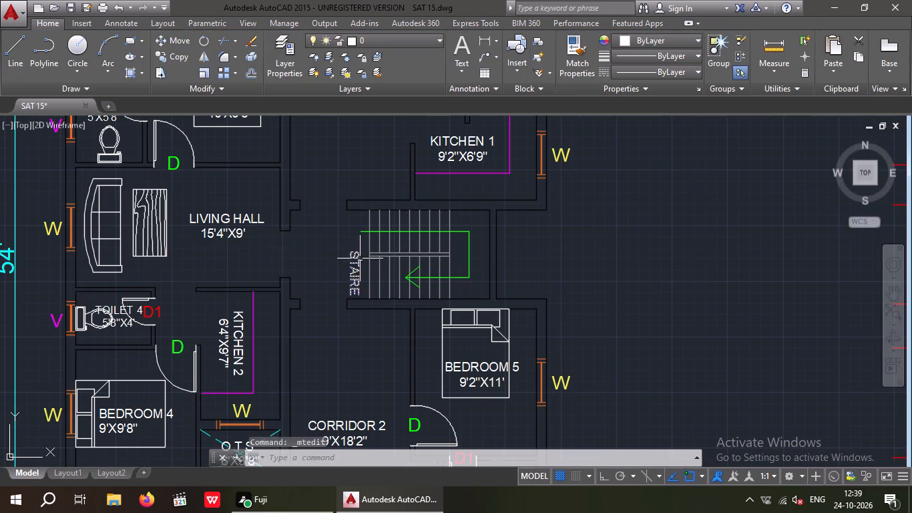
key(ctrl+s)
key(ctrl+s)
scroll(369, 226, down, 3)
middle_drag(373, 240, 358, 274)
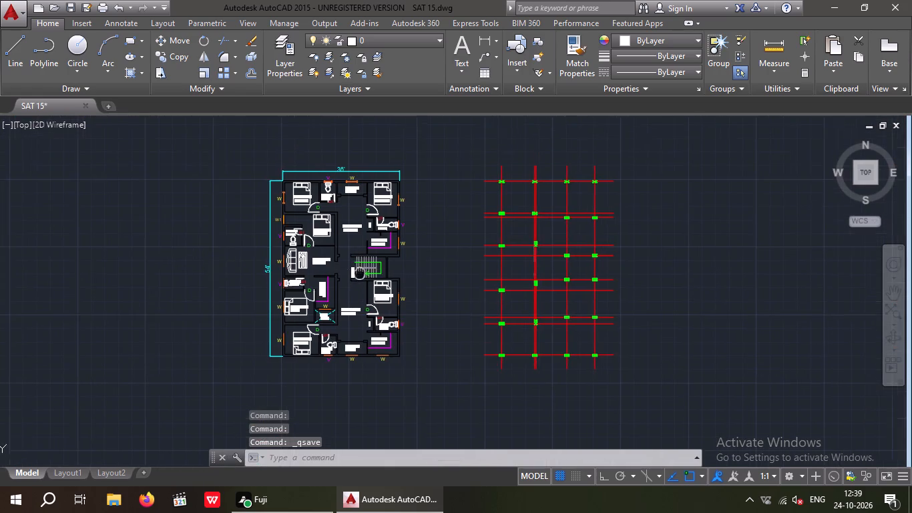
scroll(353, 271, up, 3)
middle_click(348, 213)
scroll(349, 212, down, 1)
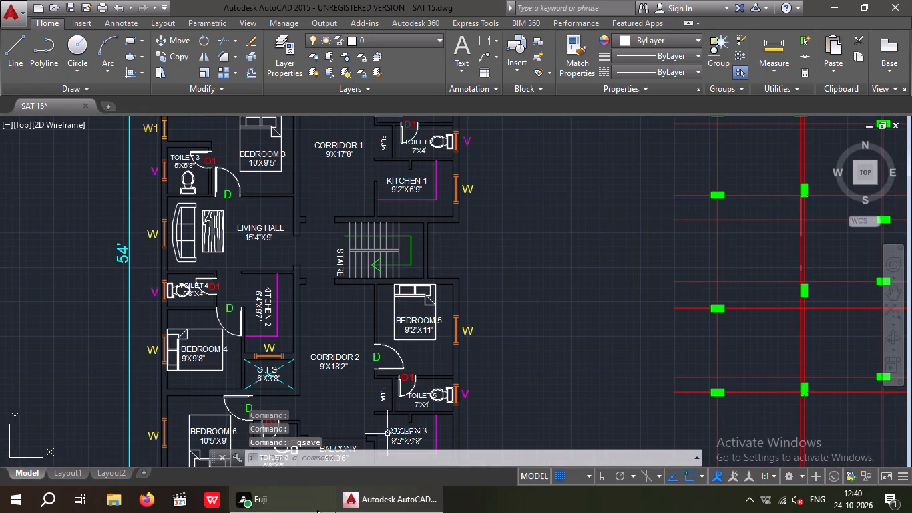
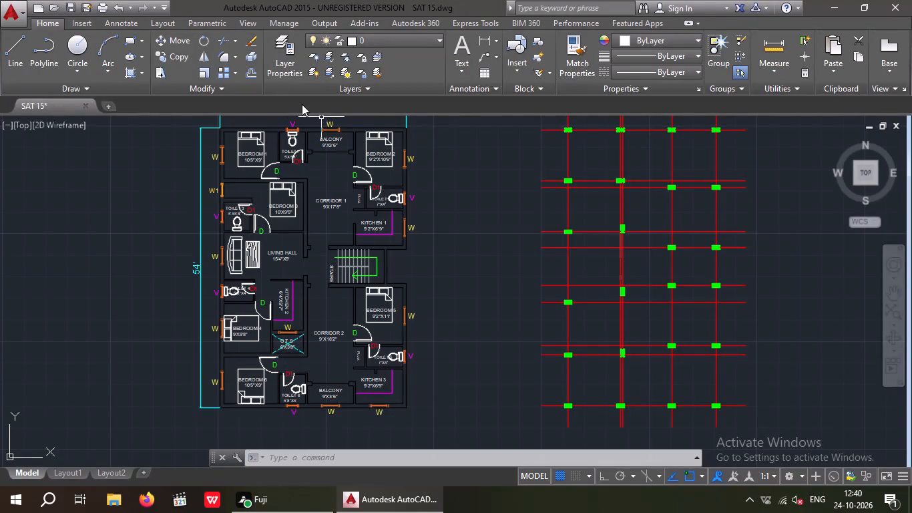
Change the colour of all six bedroom labels, BEDROOM 1 to BEDROOM 6, to Cyan.
scroll(250, 165, up, 3)
middle_drag(252, 173, 260, 271)
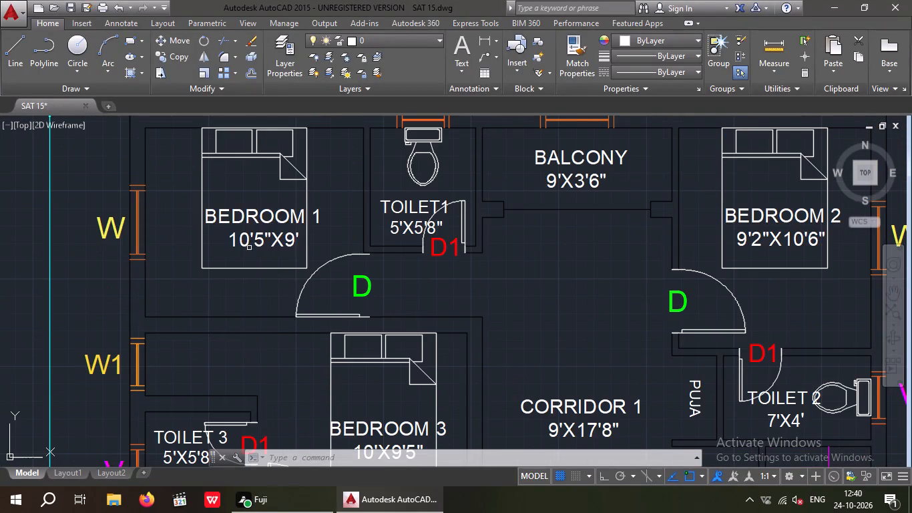
click(244, 220)
scroll(241, 208, down, 1)
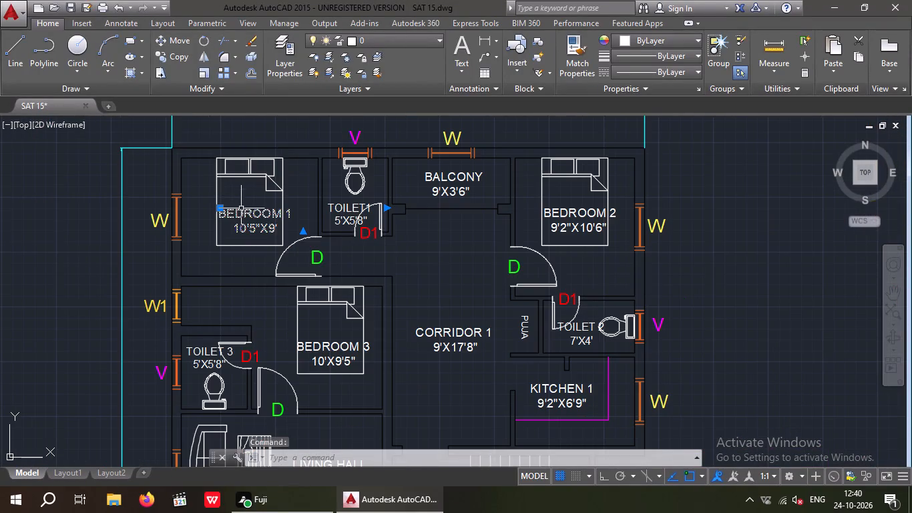
click(565, 230)
middle_drag(365, 366, 357, 257)
scroll(357, 262, down, 1)
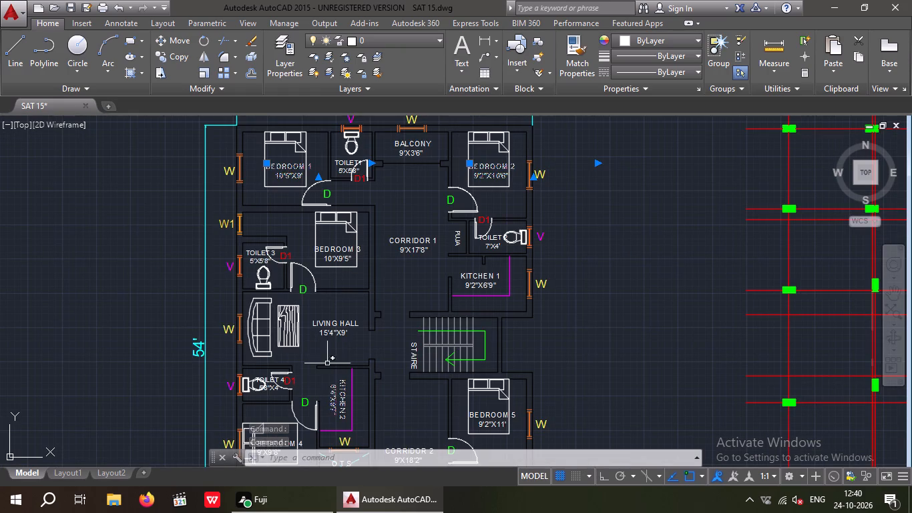
middle_drag(328, 361, 328, 309)
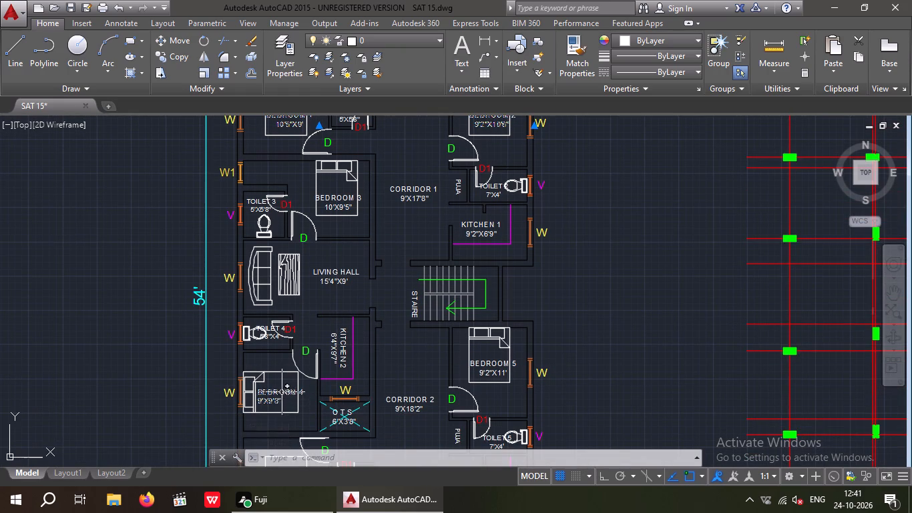
click(340, 196)
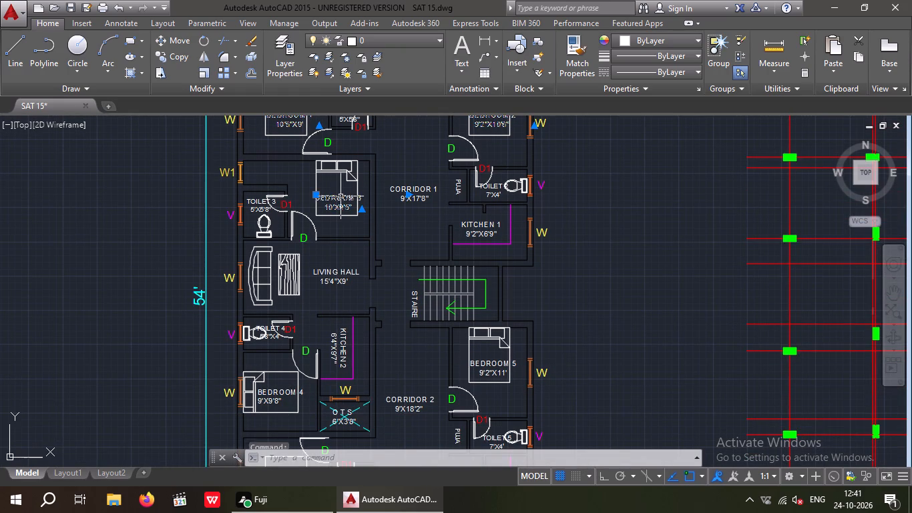
click(278, 392)
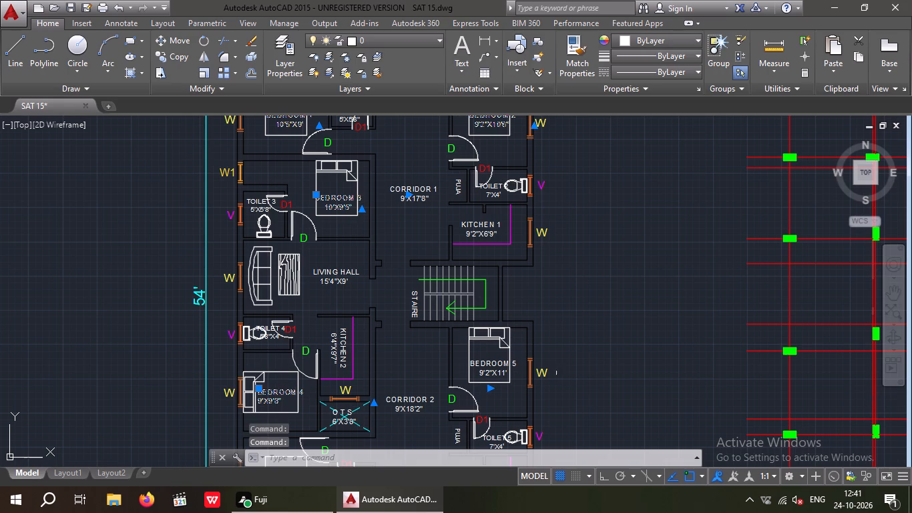
click(490, 363)
middle_drag(454, 321, 448, 236)
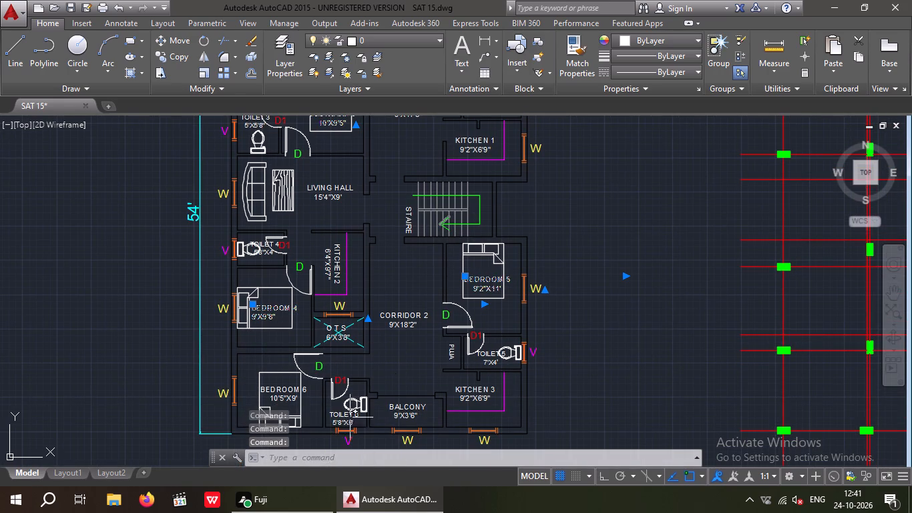
click(277, 389)
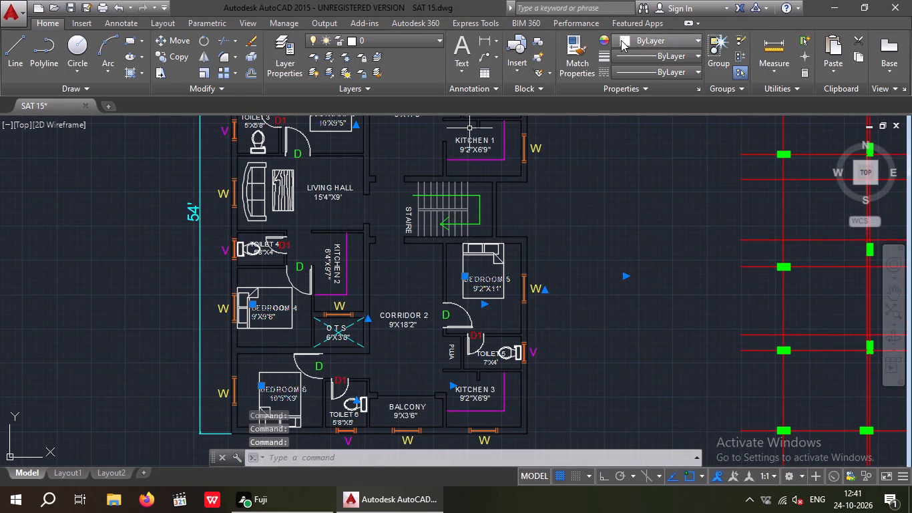
click(636, 40)
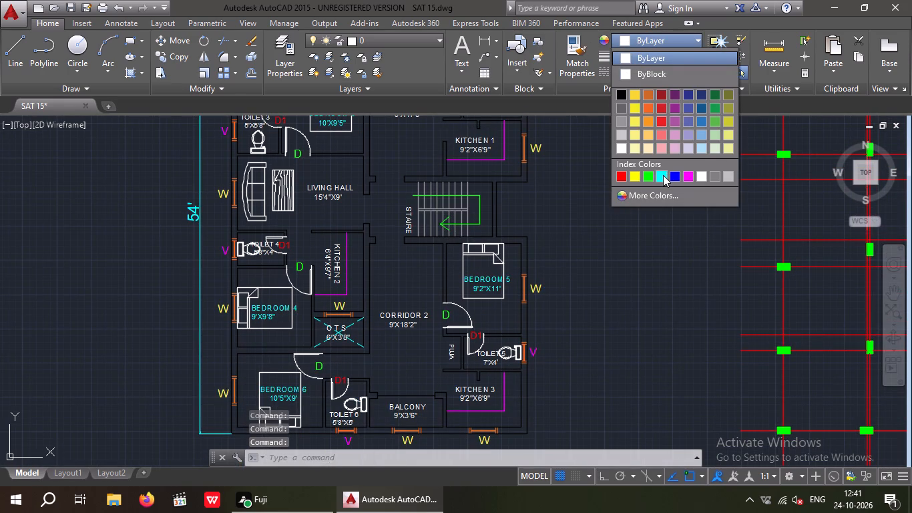
click(663, 175)
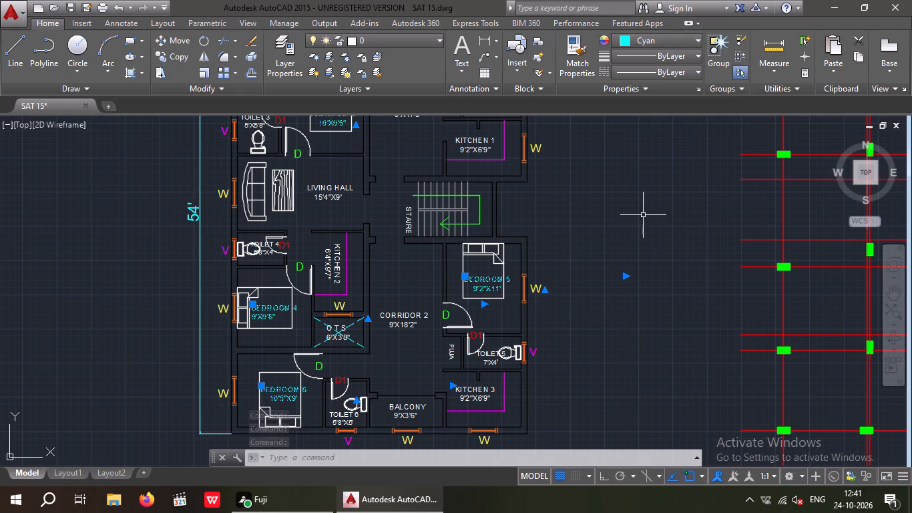
key(Escape)
Change the colour of all six toilet labels, TOILET 1 to TOILET 6, to Yellow.
scroll(265, 236, up, 4)
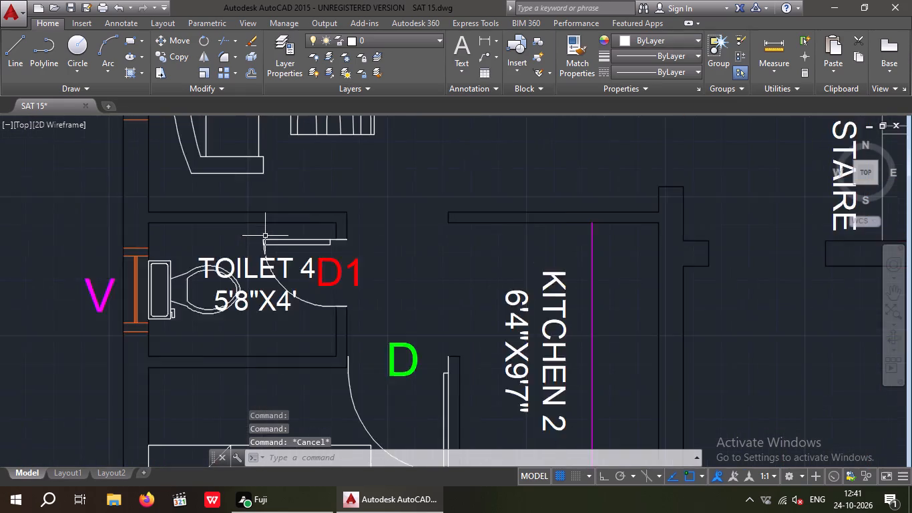
click(272, 337)
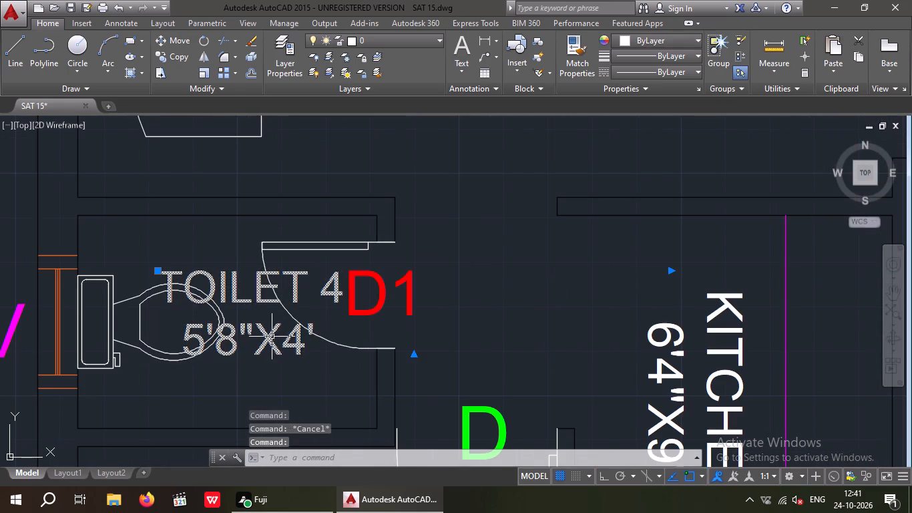
scroll(273, 281, down, 3)
middle_drag(362, 357, 332, 210)
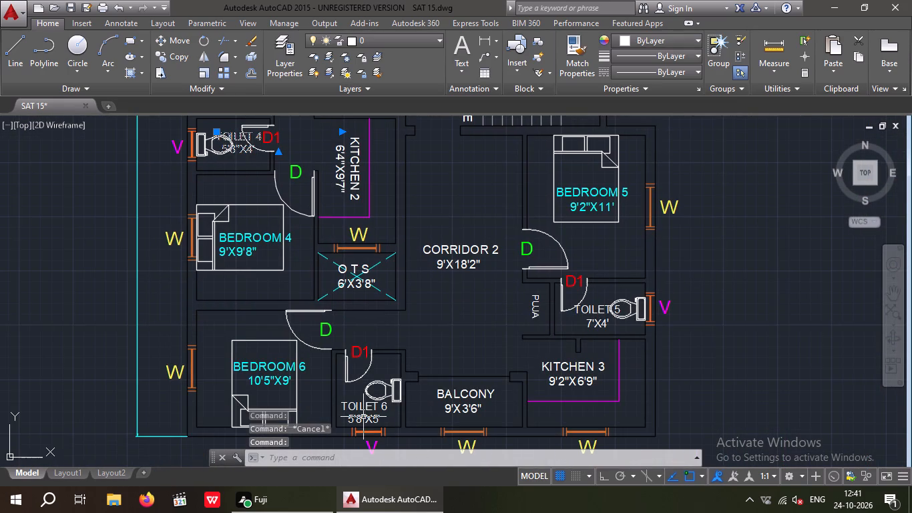
scroll(361, 415, up, 2)
click(340, 401)
scroll(341, 335, down, 2)
middle_drag(502, 309, 471, 361)
scroll(549, 330, up, 2)
click(539, 327)
scroll(537, 309, down, 3)
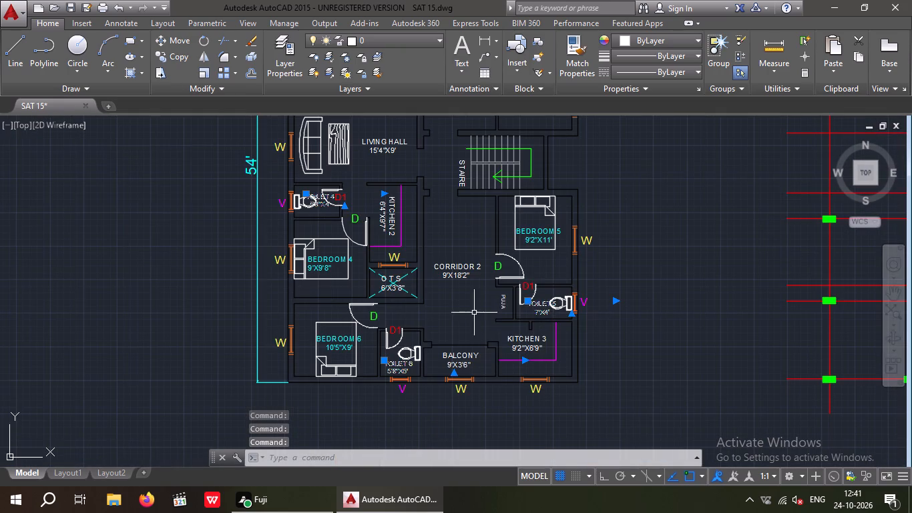
middle_drag(474, 313, 478, 384)
middle_drag(431, 289, 420, 343)
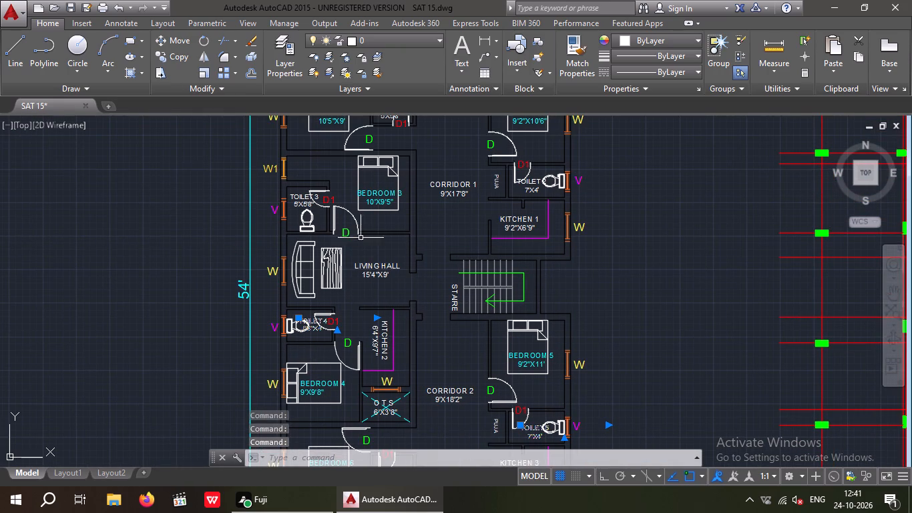
middle_drag(364, 283, 363, 305)
middle_drag(499, 233, 475, 297)
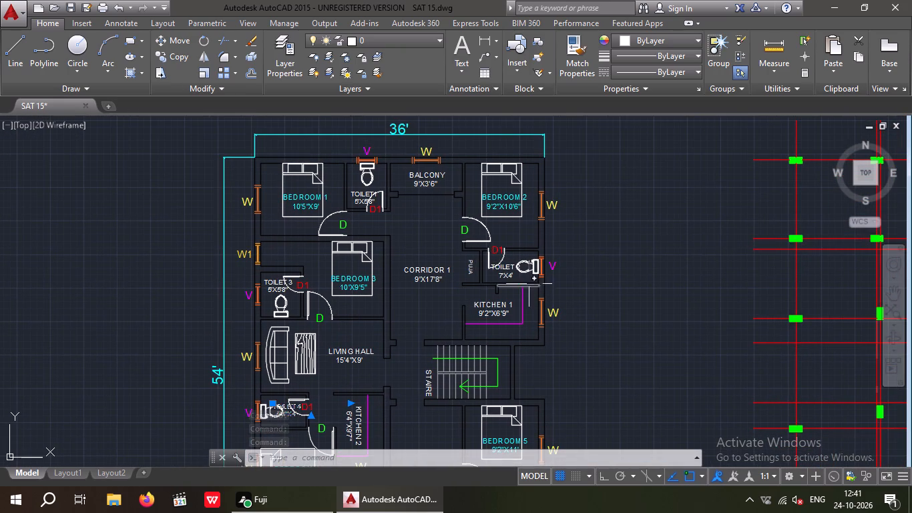
scroll(357, 195, up, 3)
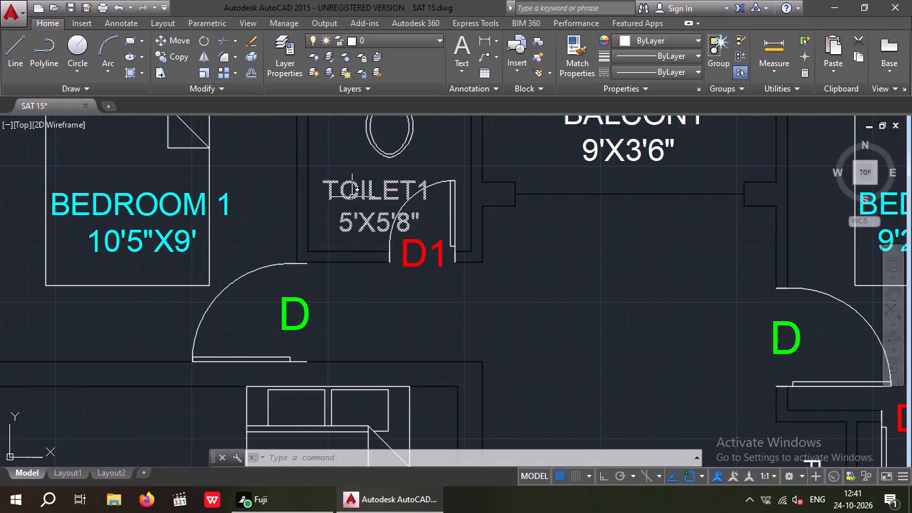
click(351, 198)
scroll(351, 198, down, 3)
scroll(513, 272, up, 3)
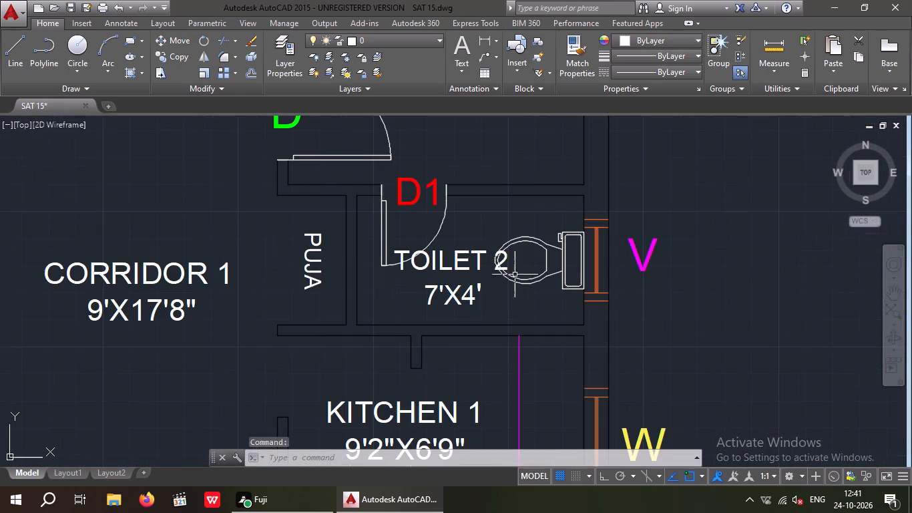
click(449, 299)
scroll(441, 258, down, 3)
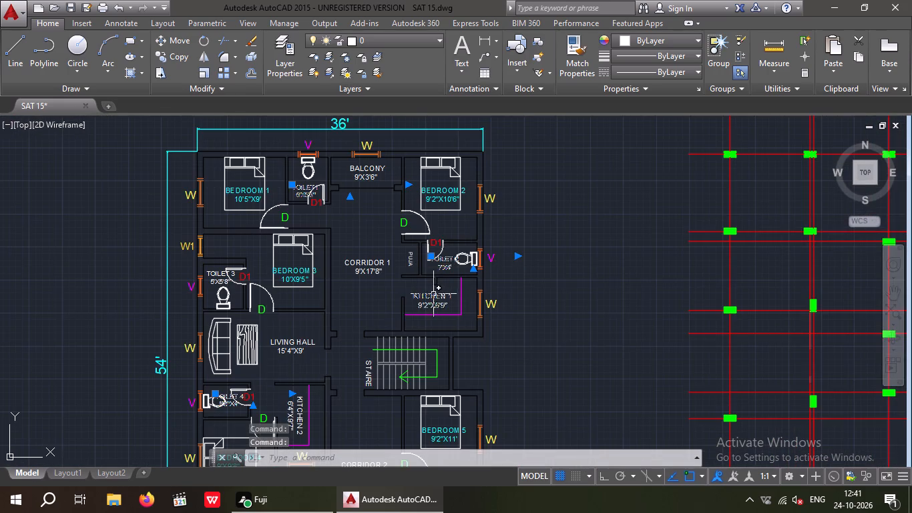
middle_drag(433, 293, 447, 219)
middle_drag(407, 316, 433, 293)
scroll(272, 305, up, 3)
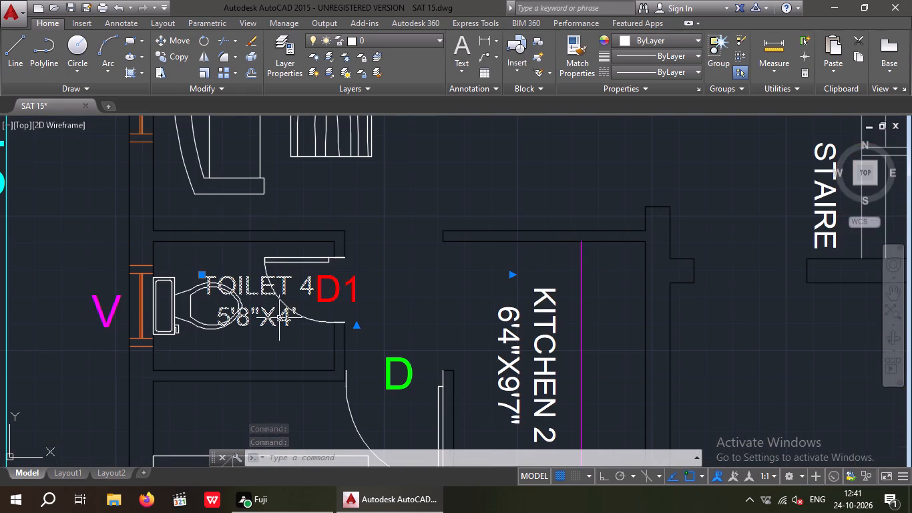
click(280, 318)
scroll(280, 314, down, 3)
middle_drag(429, 333, 422, 293)
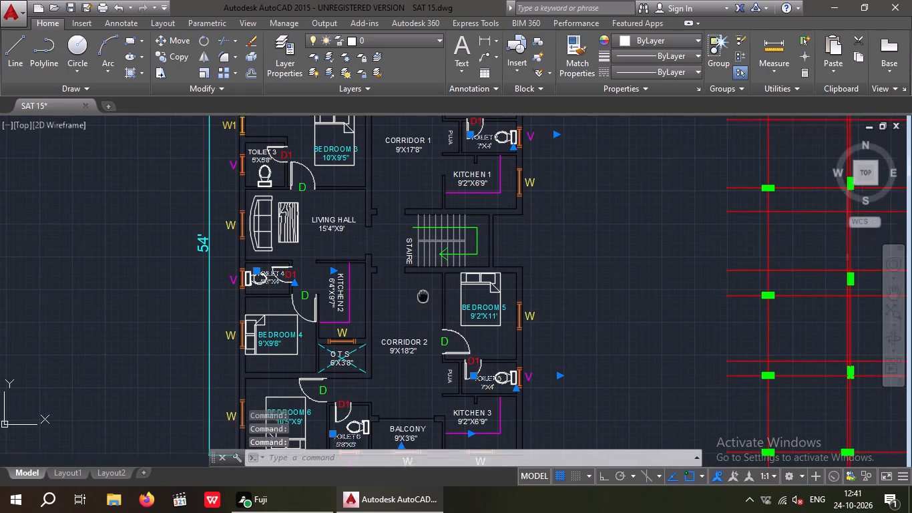
middle_drag(422, 293, 422, 283)
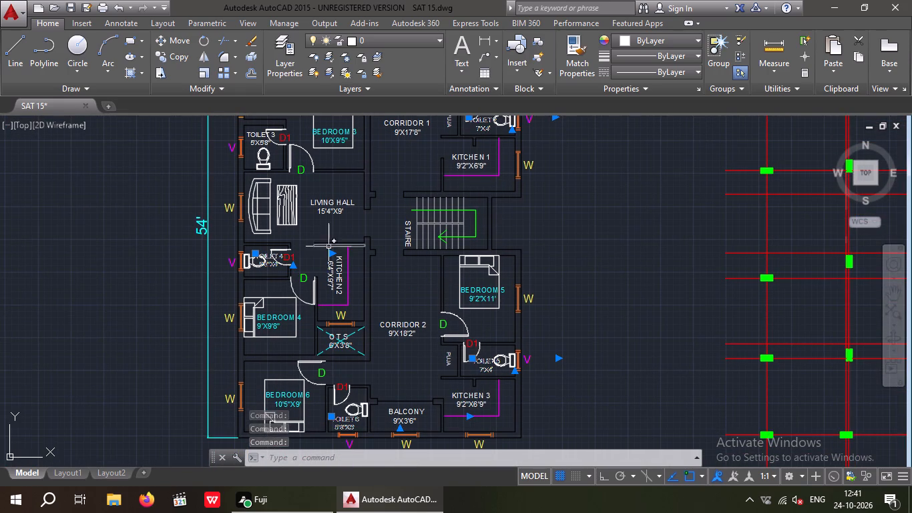
middle_drag(329, 247, 332, 326)
scroll(258, 221, up, 2)
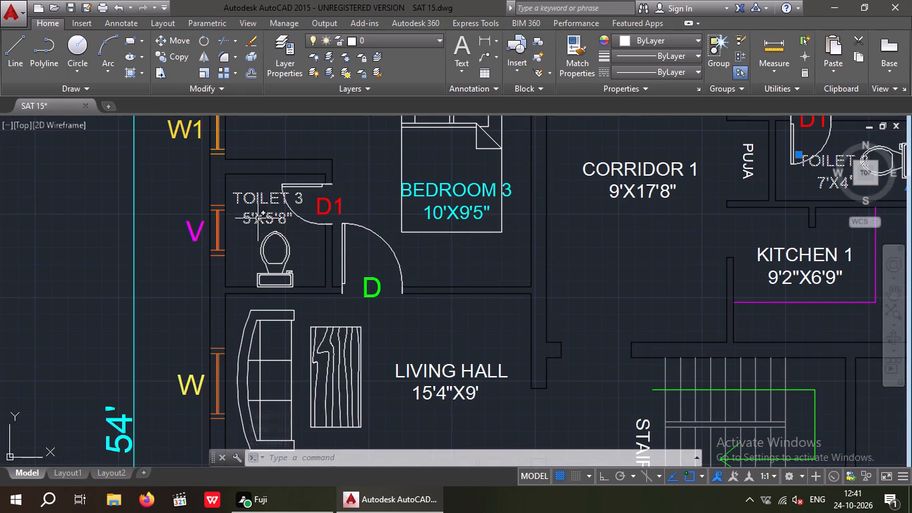
click(258, 218)
scroll(262, 212, down, 3)
middle_drag(336, 224, 331, 295)
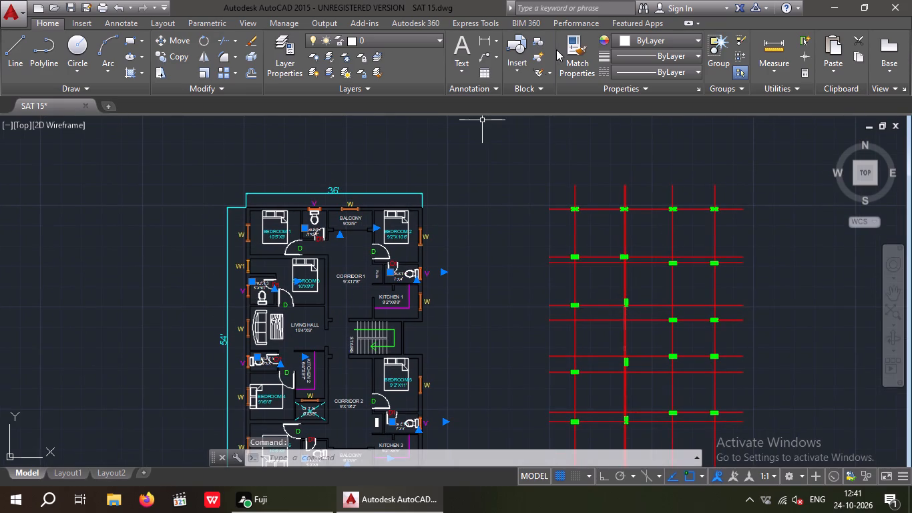
click(647, 41)
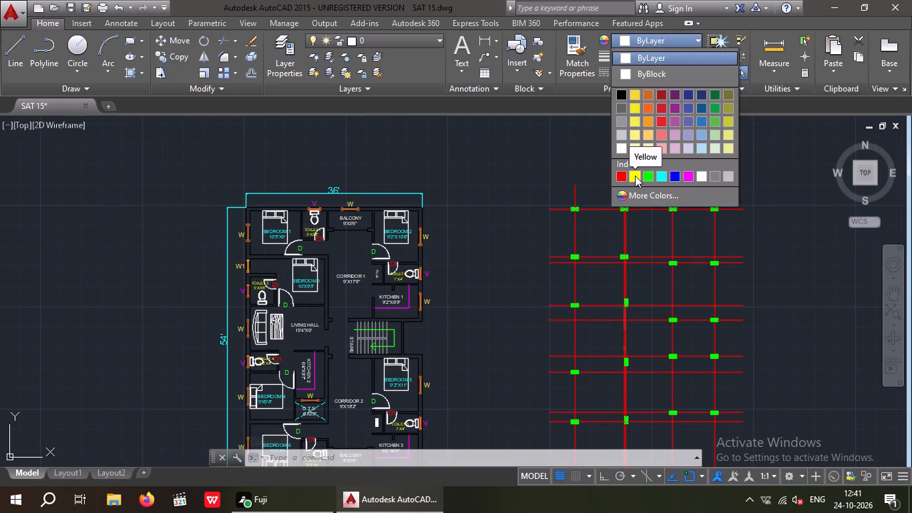
click(635, 176)
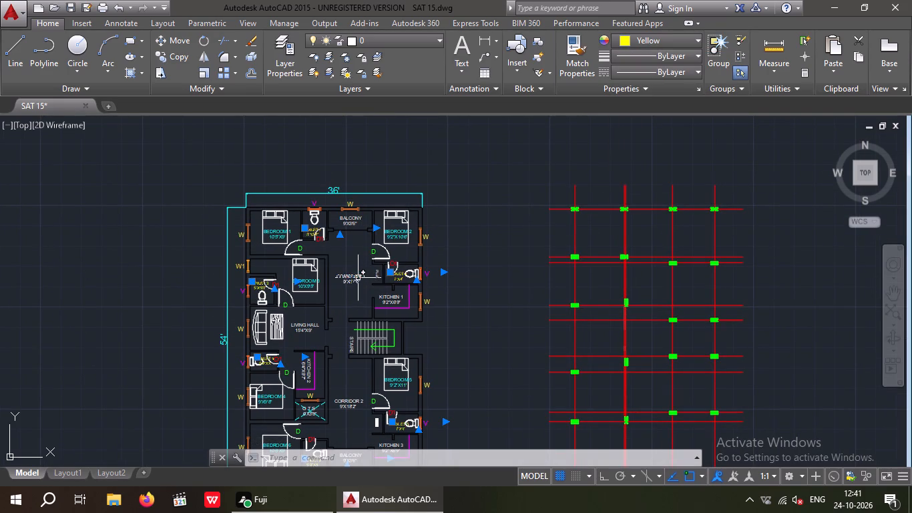
key(Escape)
key(Escape)
Change the colour of the KITCHEN 1, KITCHEN 2 and KITCHEN 3 labels to Green.
scroll(363, 219, up, 3)
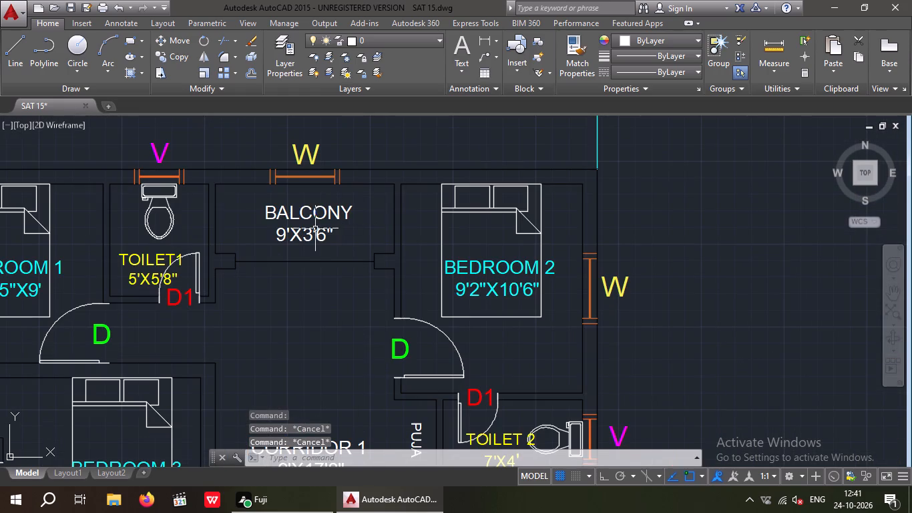
scroll(317, 212, down, 3)
middle_drag(308, 282, 348, 214)
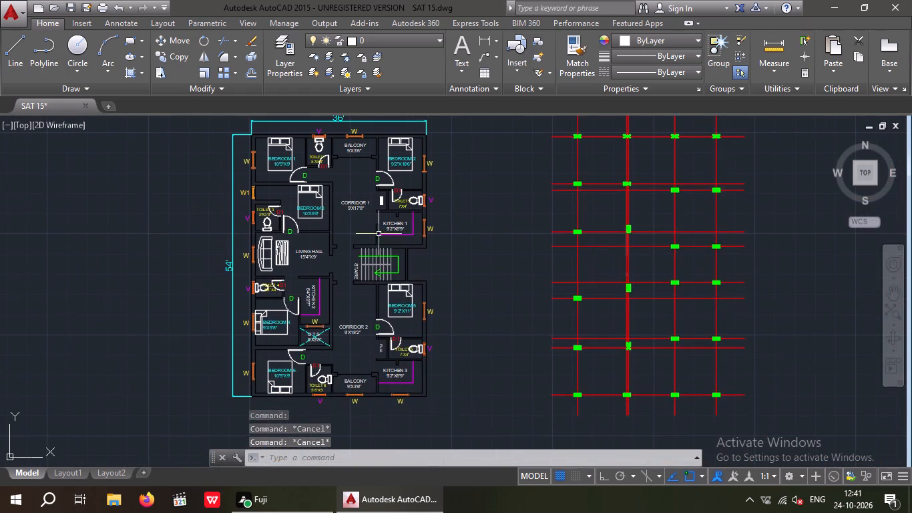
scroll(390, 229, up, 2)
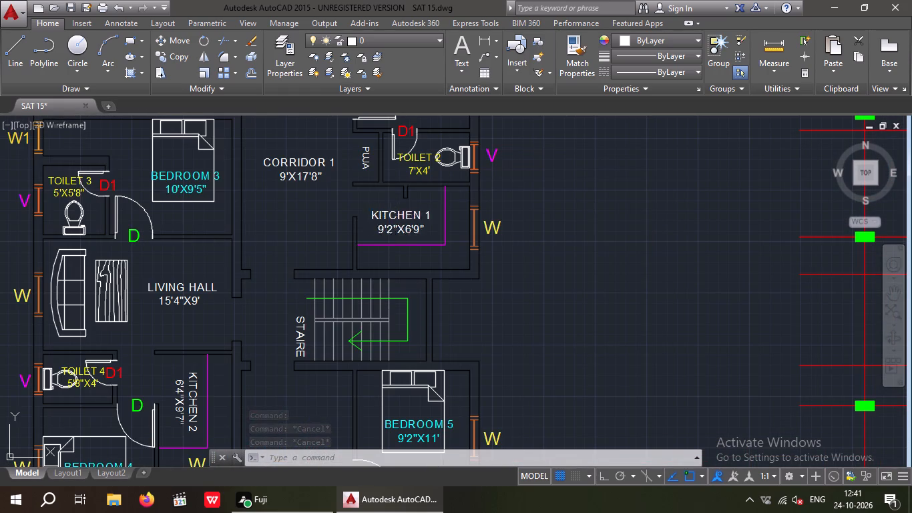
click(394, 229)
scroll(384, 200, down, 2)
scroll(393, 370, up, 2)
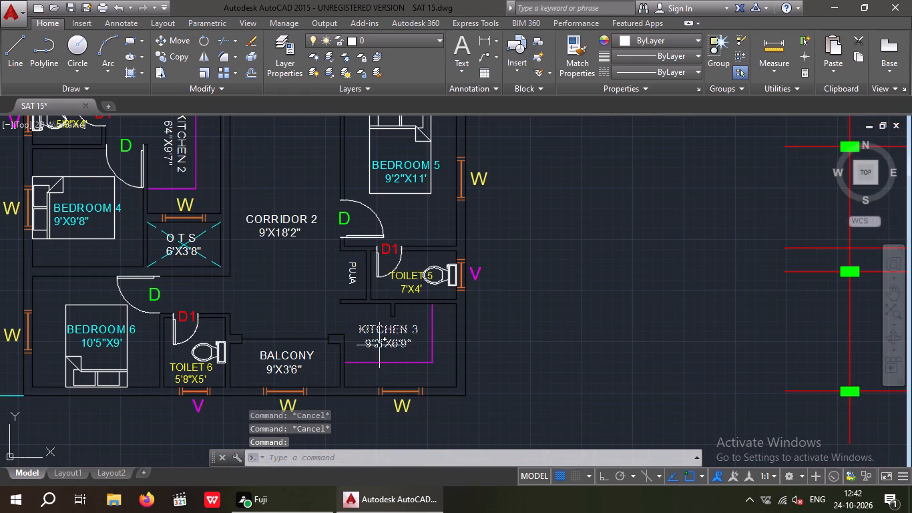
click(379, 345)
click(182, 156)
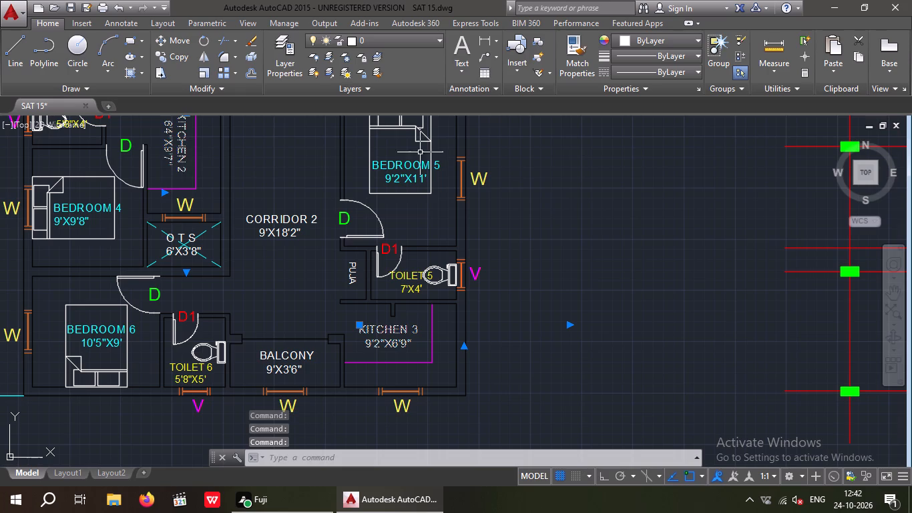
click(671, 39)
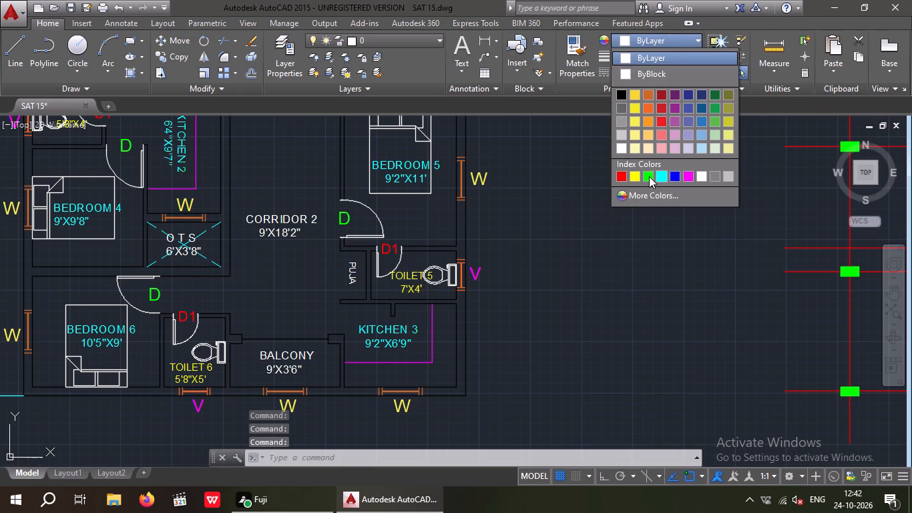
click(649, 176)
key(Escape)
Change the colour of the CORRIDOR 1, LIVING HALL and CORRIDOR 2 labels to Magenta.
scroll(576, 266, down, 1)
middle_drag(578, 265, 590, 283)
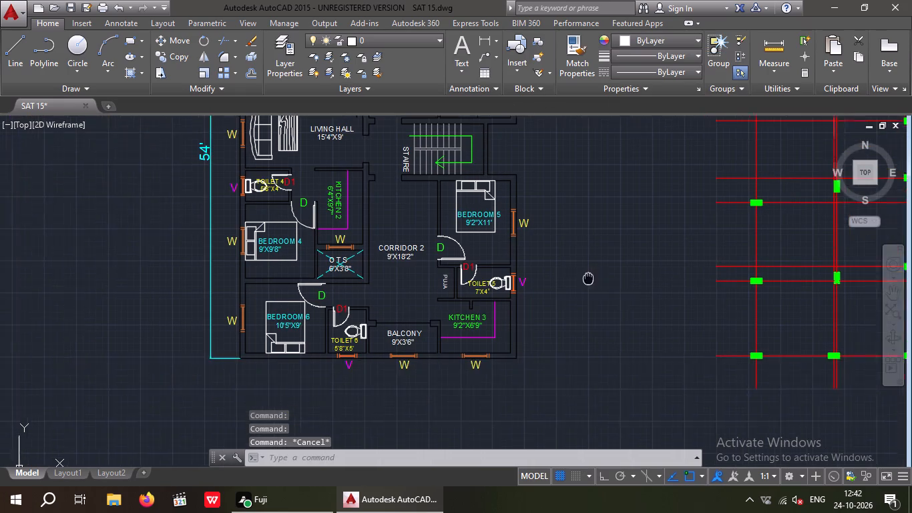
middle_drag(590, 283, 607, 299)
middle_drag(572, 331, 569, 387)
middle_drag(580, 338, 574, 371)
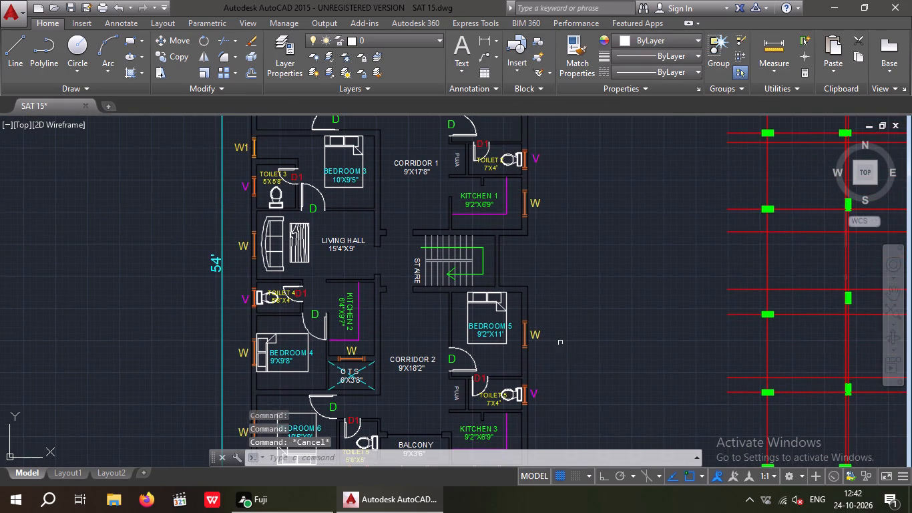
click(420, 164)
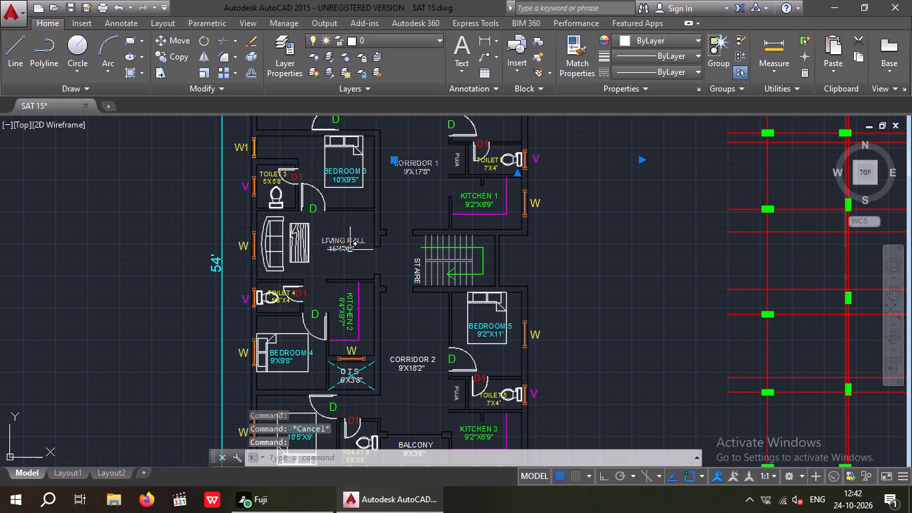
click(350, 250)
click(420, 362)
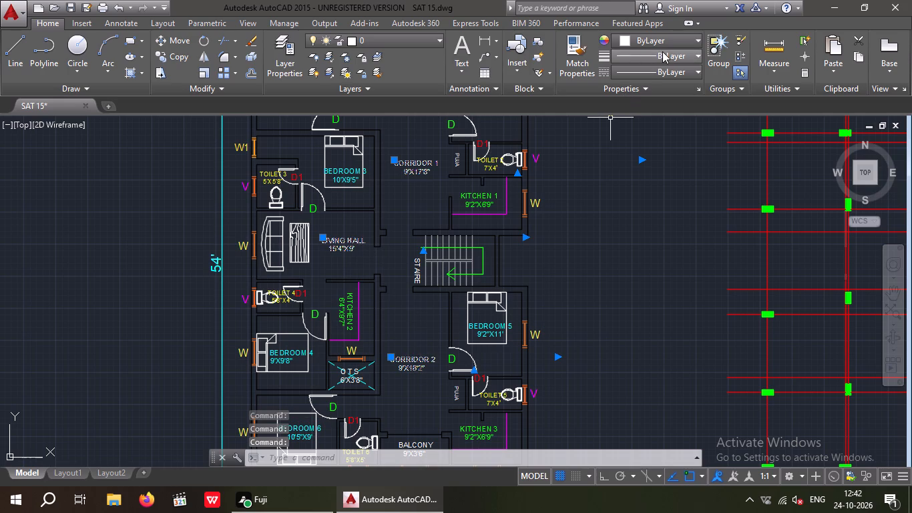
click(662, 45)
click(690, 174)
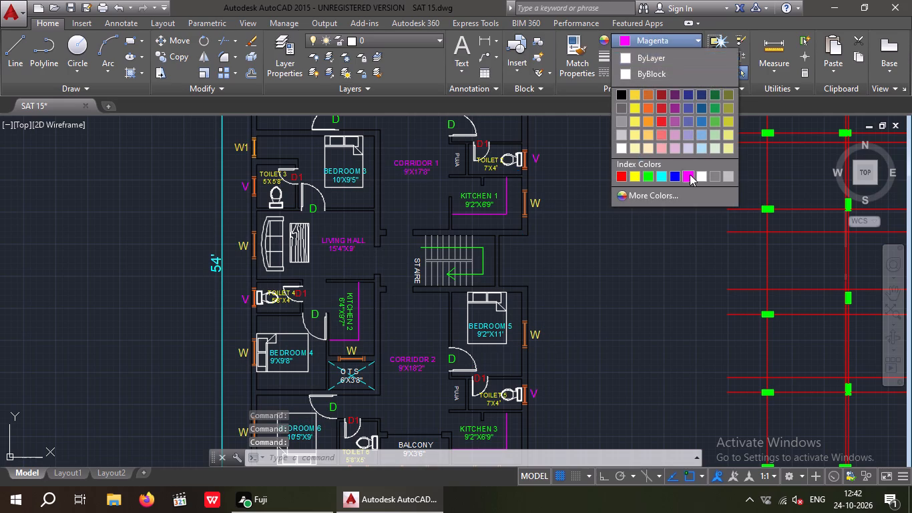
key(Escape)
Save the drawing.
key(ctrl+s)
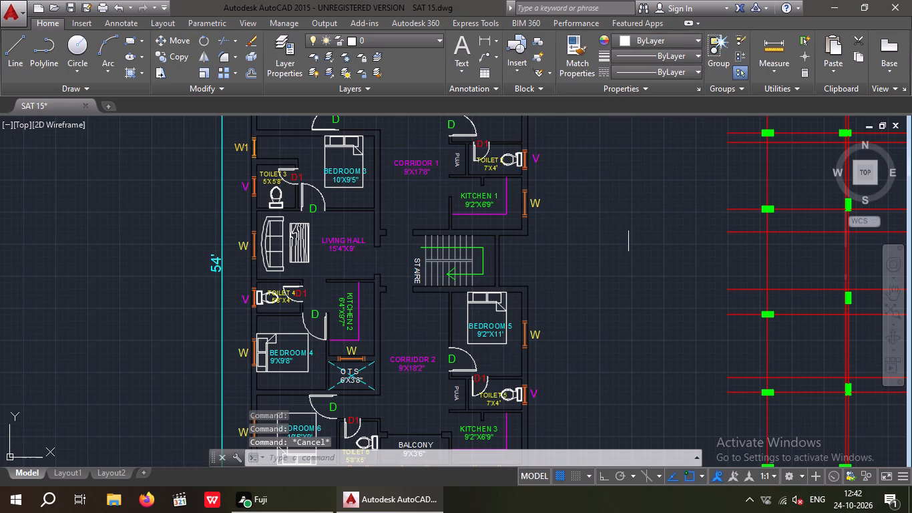
key(ctrl+s)
key(ctrl+s)
key(Escape)
key(Escape)
Change the colour of both BALCONY labels and the STAIRE label to Red.
middle_drag(608, 212, 586, 214)
scroll(590, 202, down, 1)
middle_drag(580, 230, 562, 248)
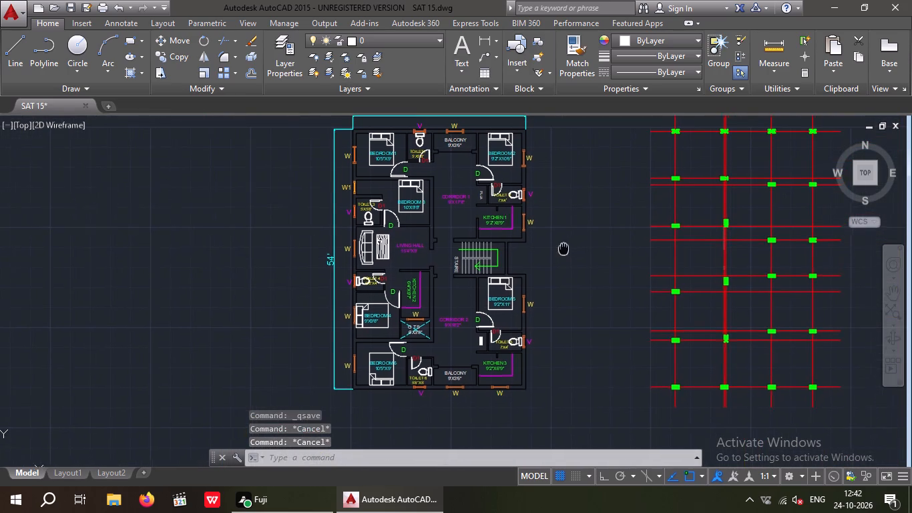
middle_drag(562, 248, 559, 249)
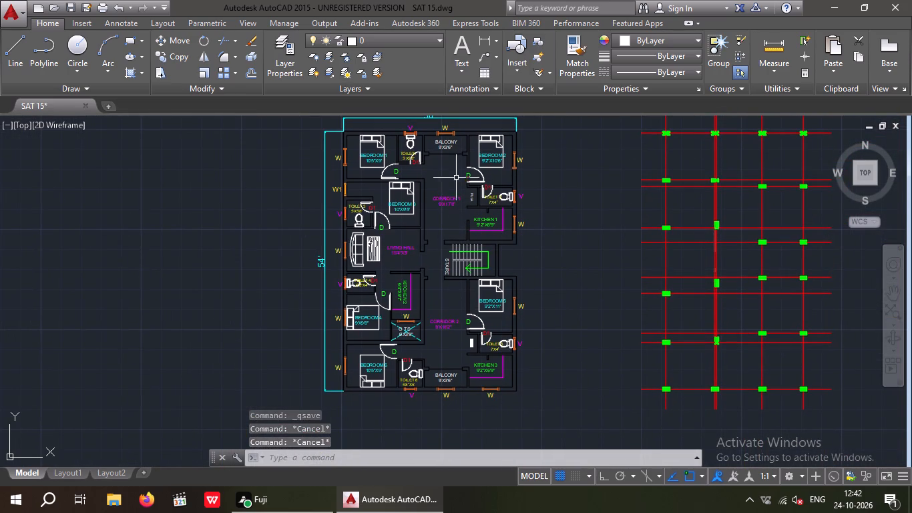
scroll(443, 146, up, 3)
click(446, 149)
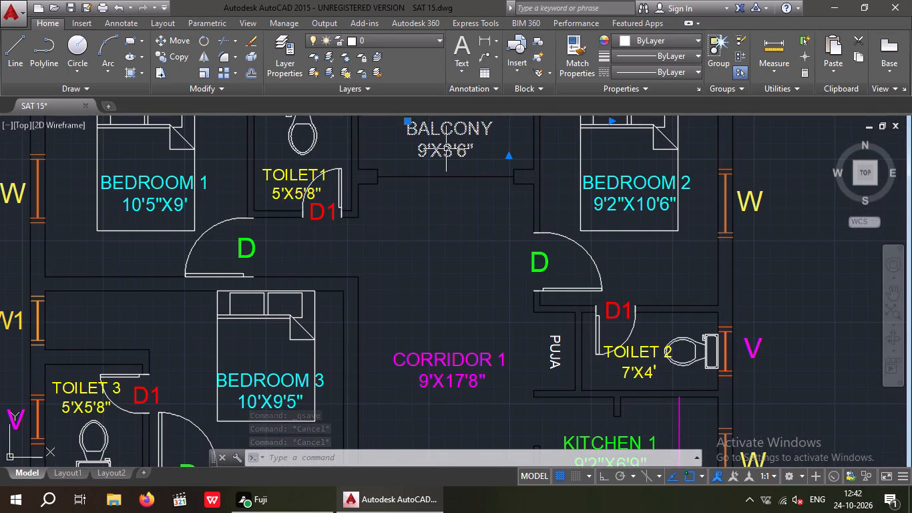
scroll(447, 146, down, 3)
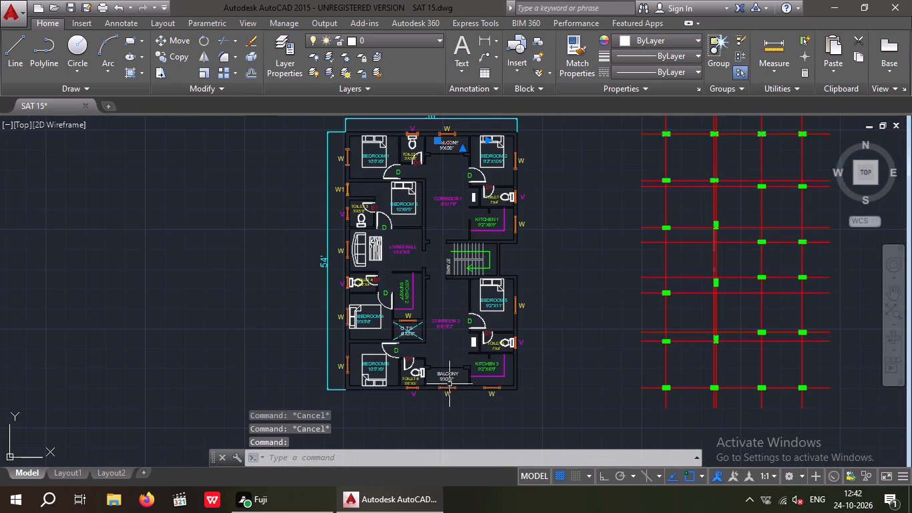
click(447, 375)
scroll(469, 212, up, 3)
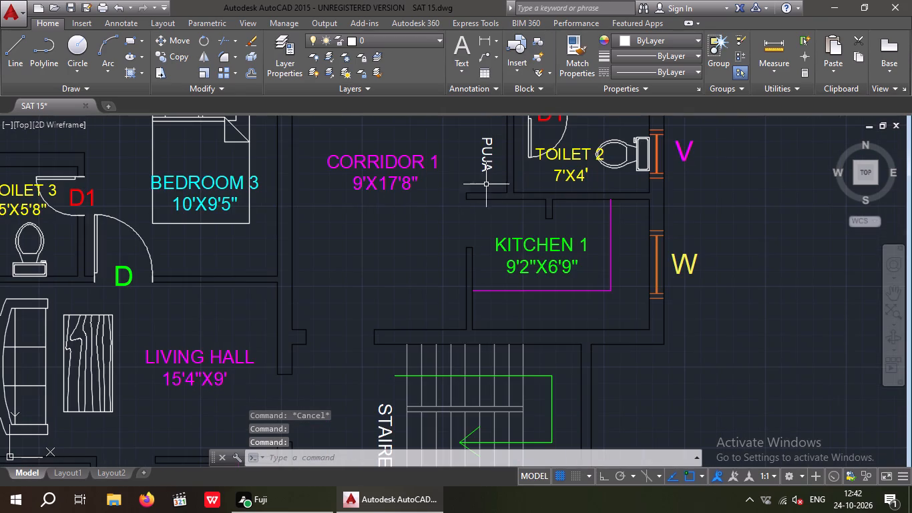
scroll(474, 215, down, 1)
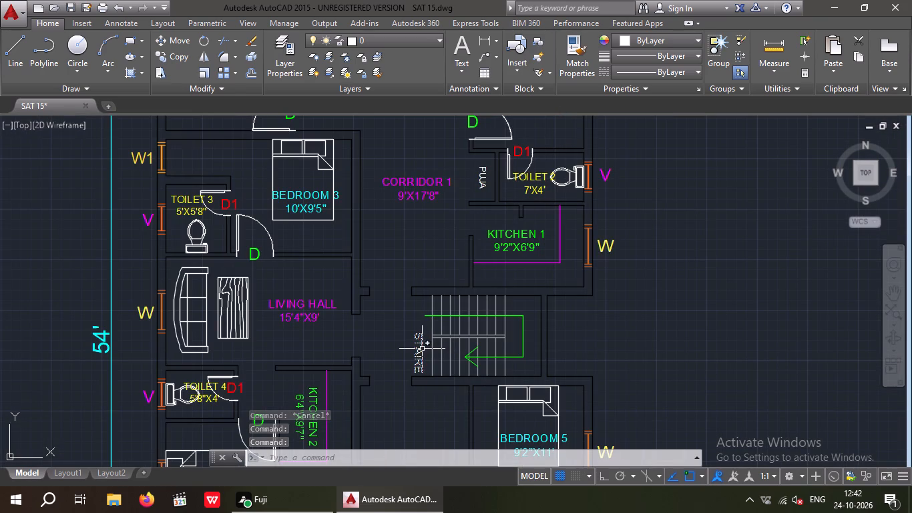
click(421, 349)
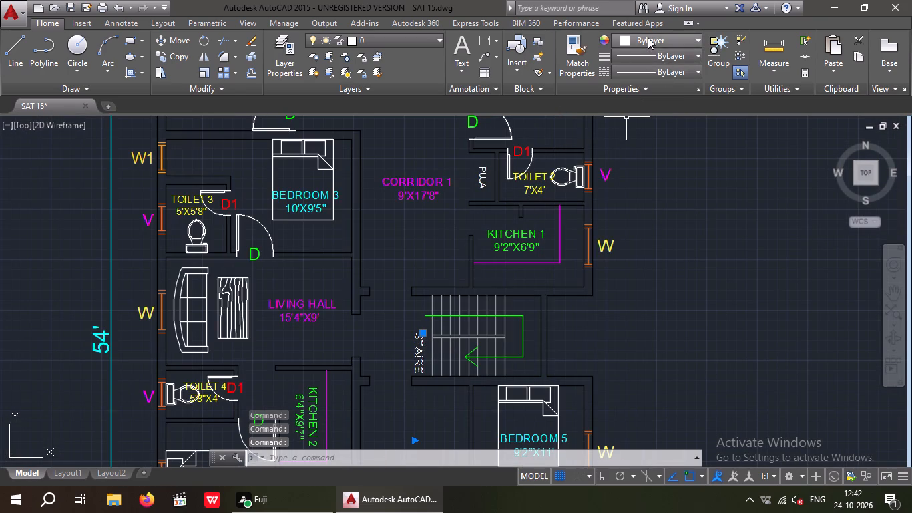
click(648, 37)
click(622, 174)
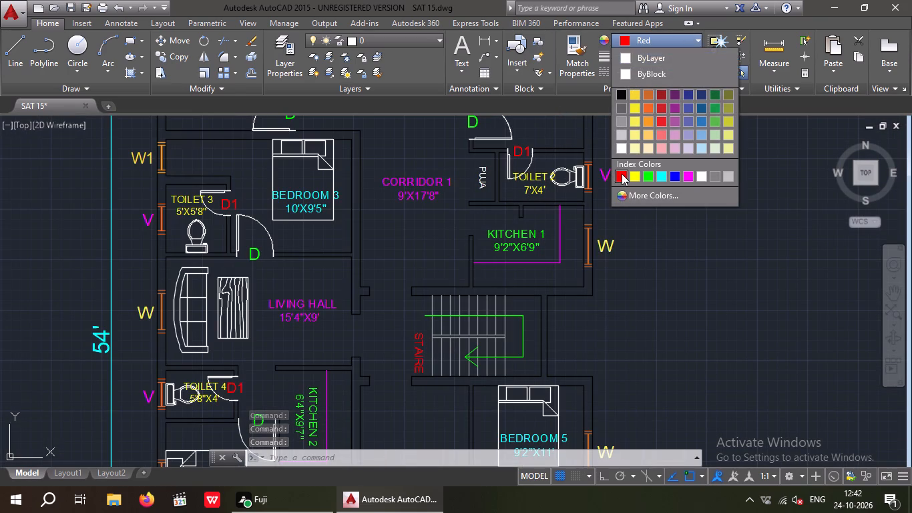
key(Escape)
Change the colour of both PUJA labels to the red shade 237,31,36.
scroll(472, 184, down, 1)
middle_drag(465, 215, 441, 275)
scroll(441, 275, down, 1)
scroll(470, 240, up, 1)
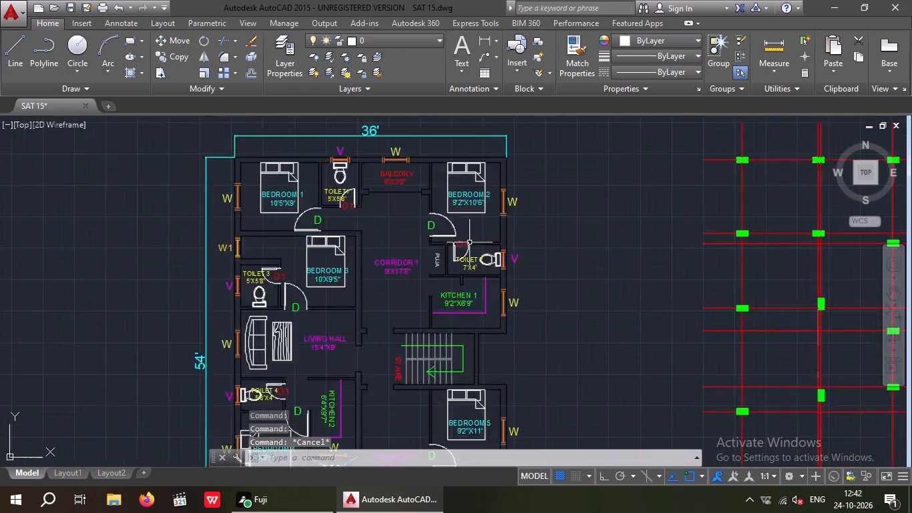
scroll(469, 242, up, 2)
click(388, 278)
scroll(392, 227, down, 2)
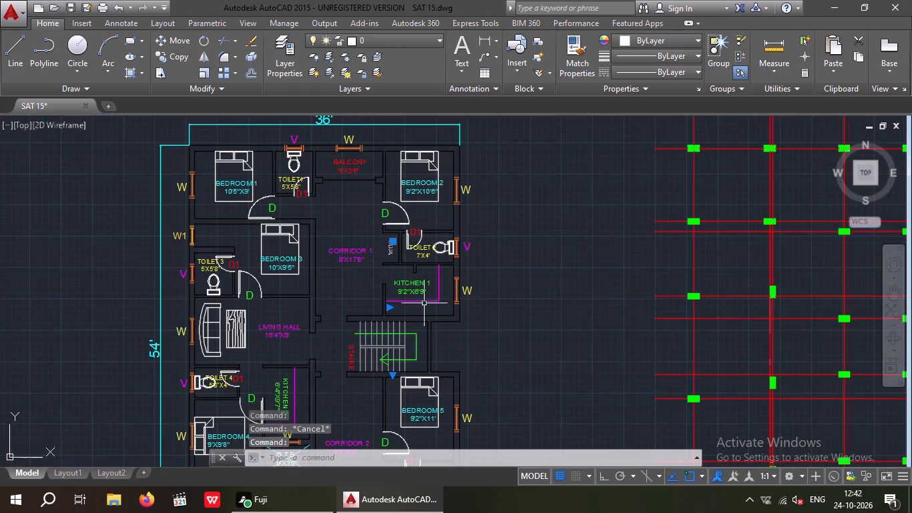
middle_drag(406, 339, 408, 250)
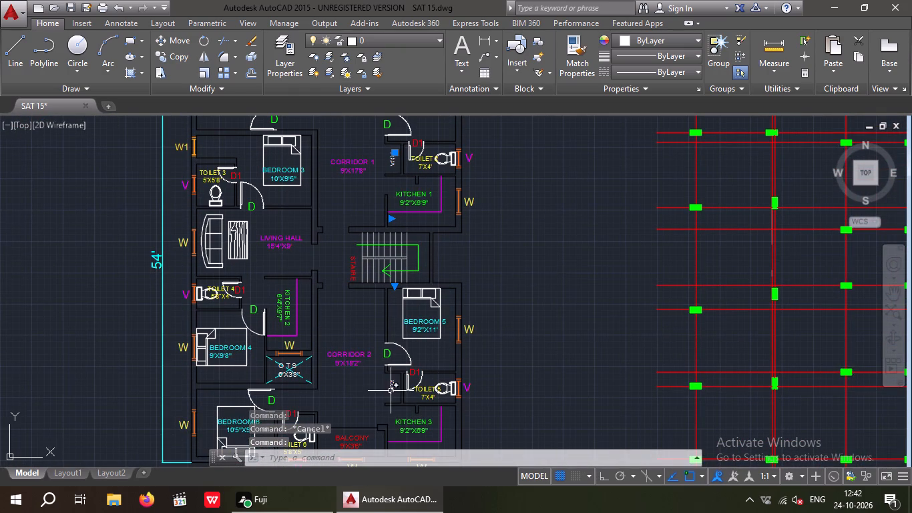
click(391, 389)
click(652, 39)
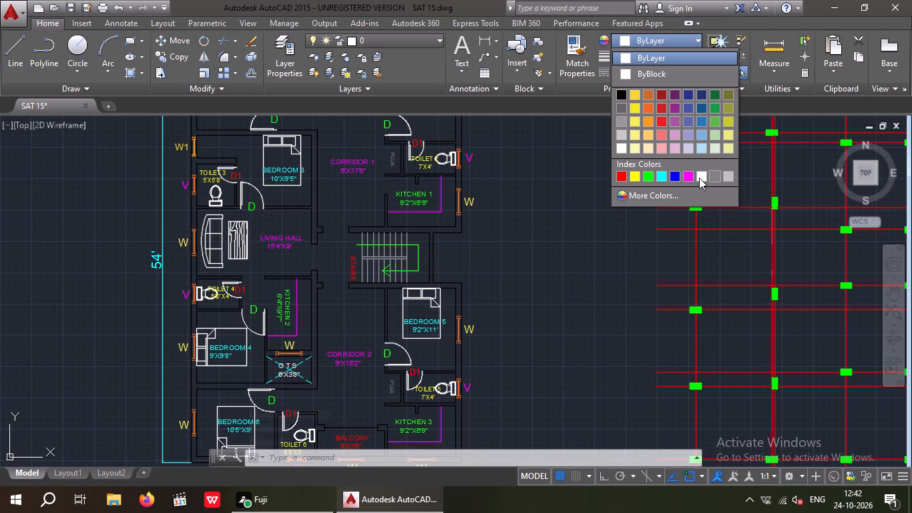
click(664, 120)
key(Escape)
Save the drawing with the recoloured room labels.
scroll(574, 196, down, 1)
middle_drag(574, 201, 567, 214)
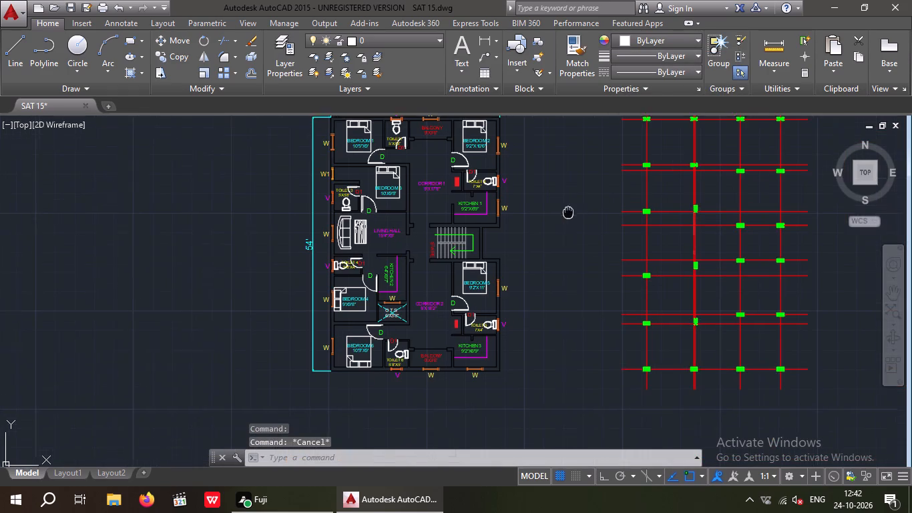
middle_drag(567, 214, 566, 218)
key(ctrl+s)
key(ctrl+s)
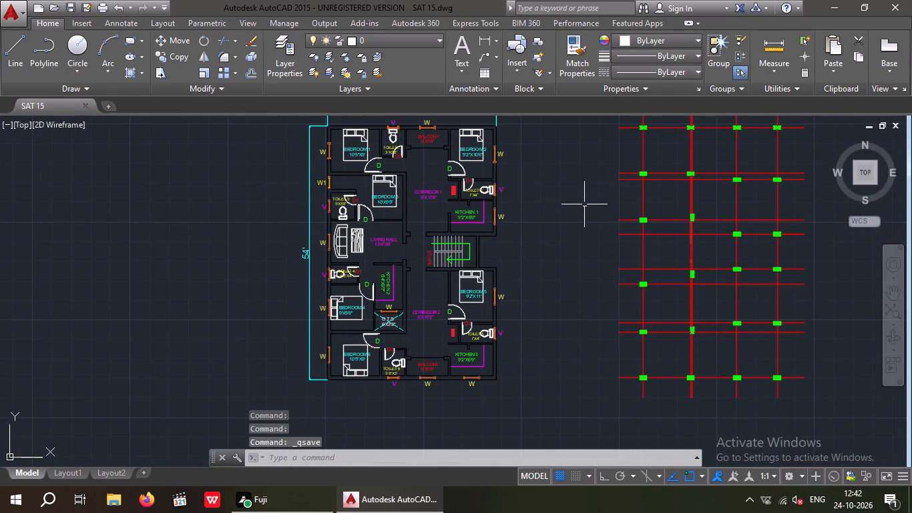
key(Escape)
scroll(475, 220, up, 3)
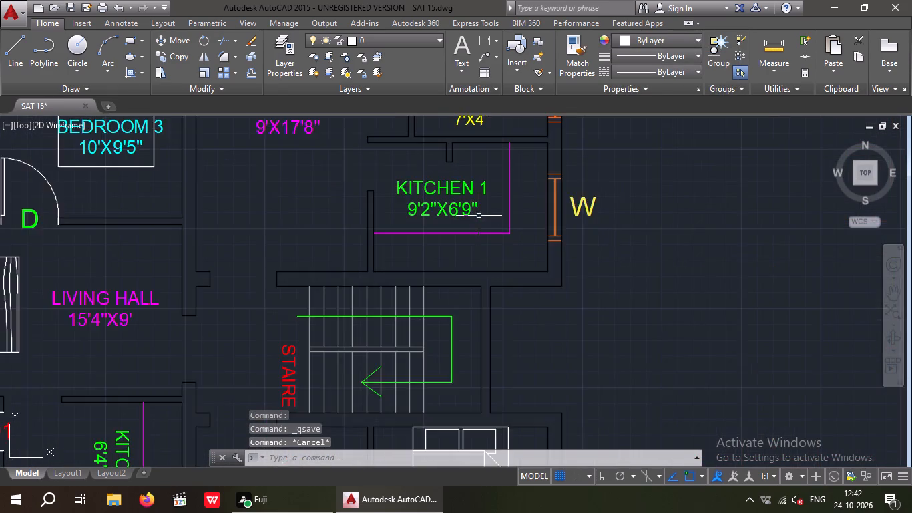
scroll(480, 215, down, 2)
middle_drag(554, 261, 548, 218)
scroll(563, 229, down, 1)
middle_drag(543, 272, 543, 292)
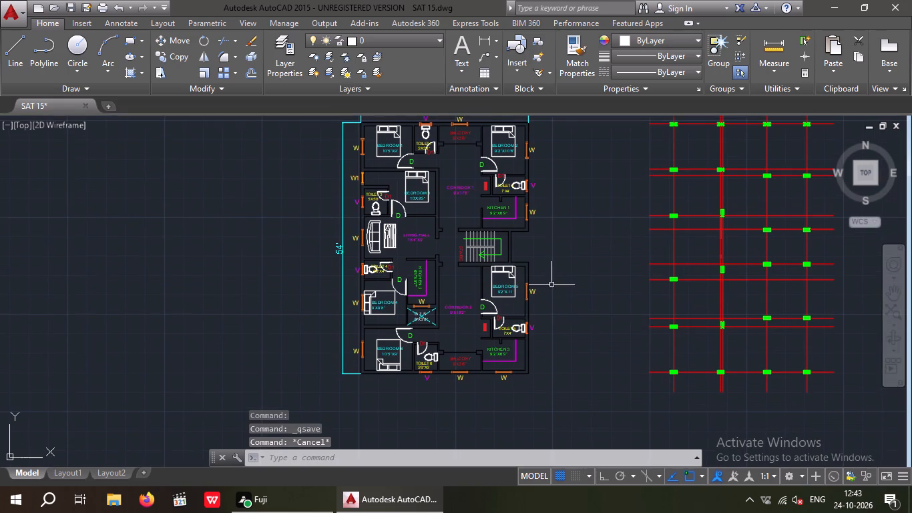
key(ctrl+s)
Move the entire red column grid with its green columns closer to the floor plan.
middle_drag(530, 261, 455, 289)
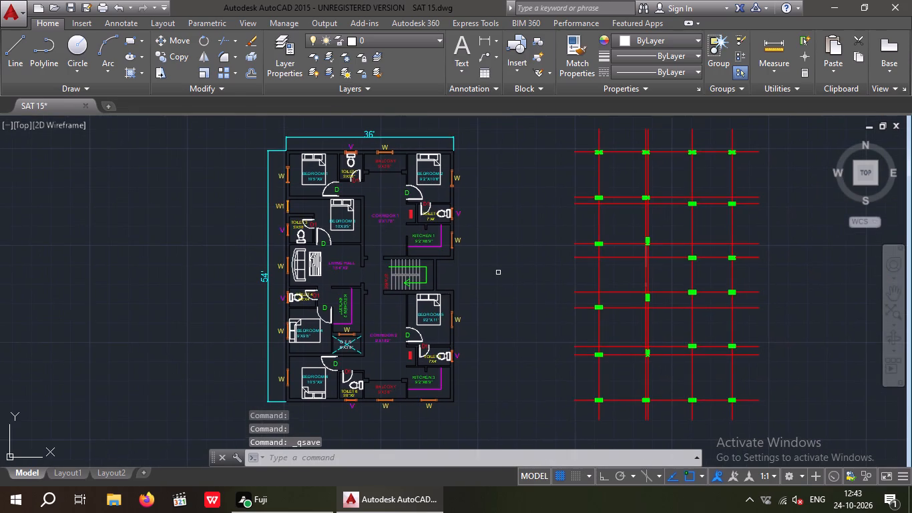
middle_drag(528, 233, 479, 233)
scroll(523, 234, down, 1)
scroll(510, 184, up, 2)
scroll(504, 158, down, 2)
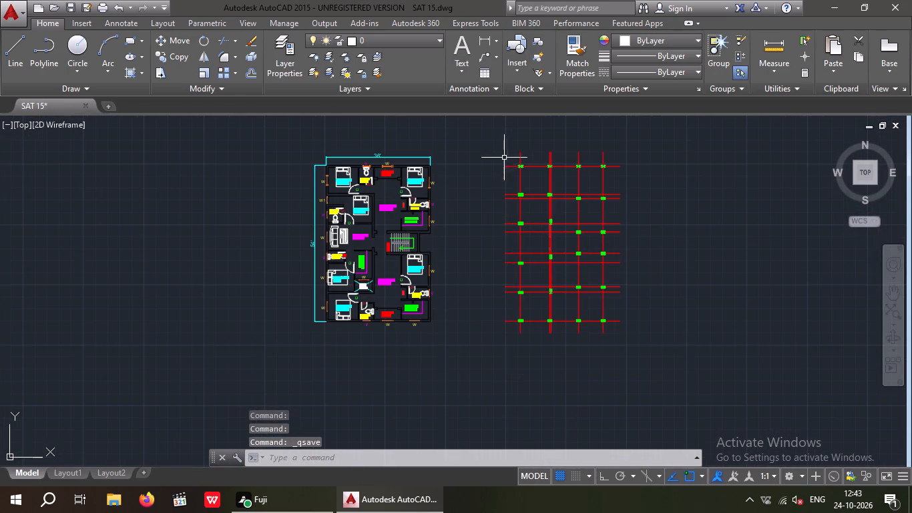
click(502, 150)
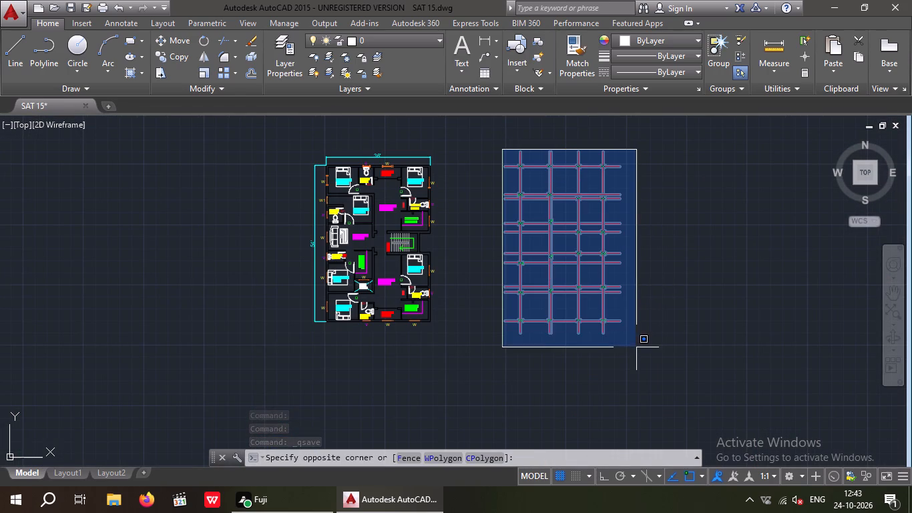
click(638, 347)
click(176, 38)
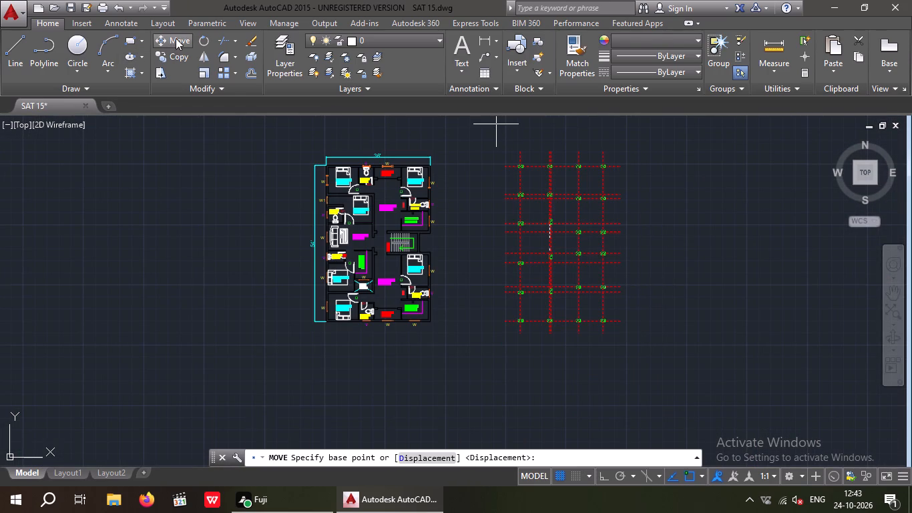
scroll(481, 167, up, 2)
drag(538, 168, 538, 167)
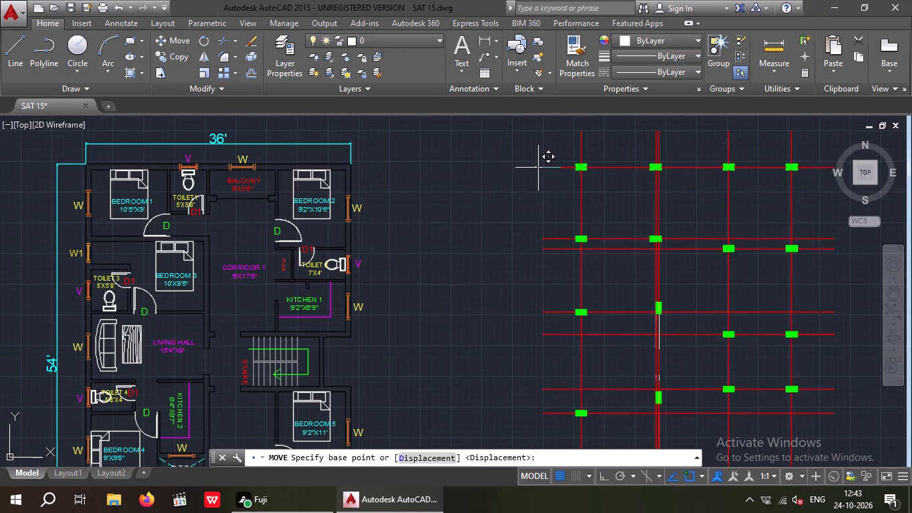
drag(538, 167, 523, 168)
click(400, 162)
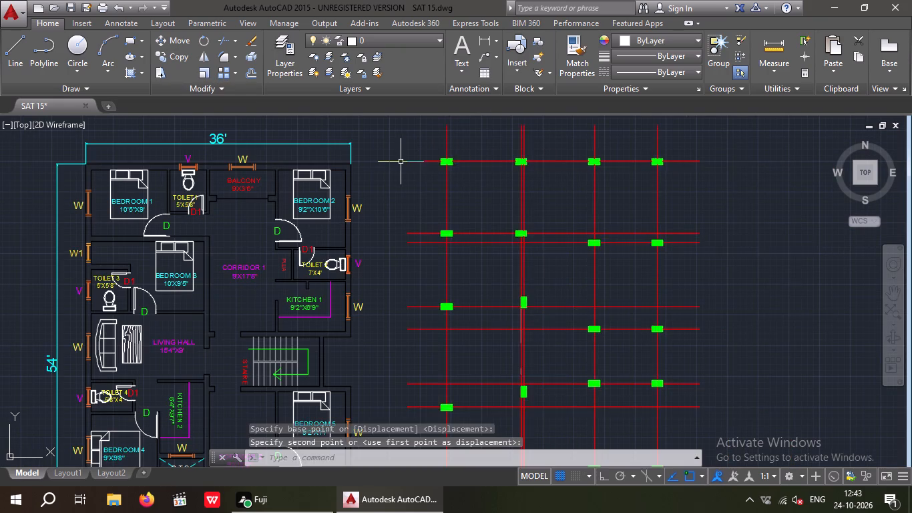
scroll(424, 137, down, 2)
middle_drag(414, 208, 478, 177)
key(Escape)
key(Escape)
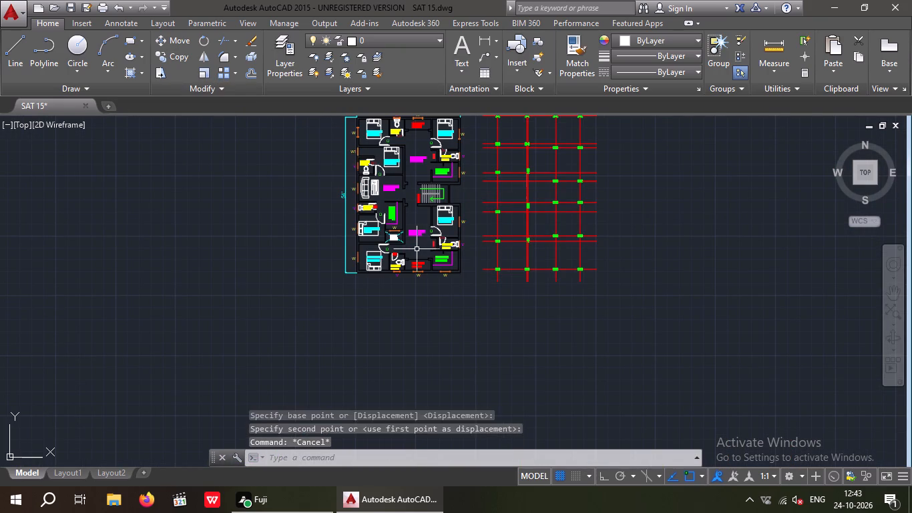
Save the drawing.
key(ctrl+s)
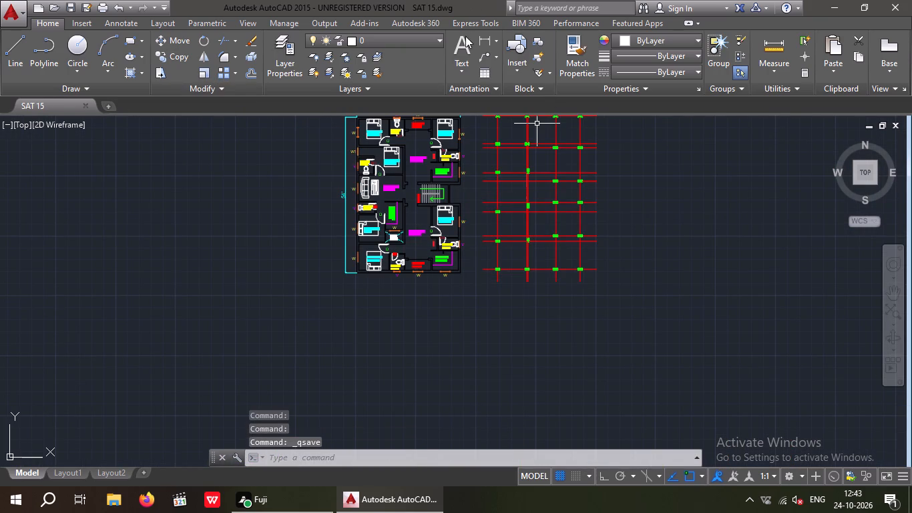
Add the multiline text title FLOOR PLAN below the floor plan with a text height of 20 inches.
click(464, 37)
scroll(383, 313, up, 3)
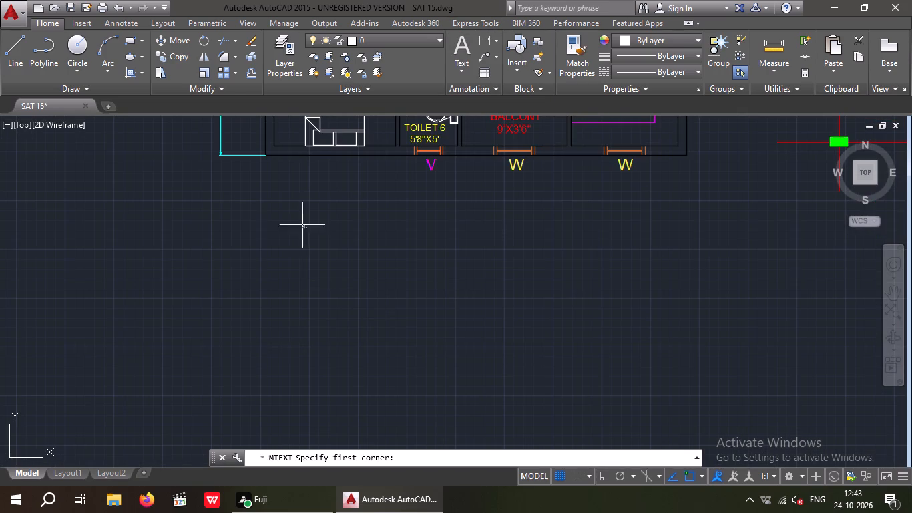
drag(312, 204, 342, 243)
middle_drag(616, 278, 468, 287)
click(718, 254)
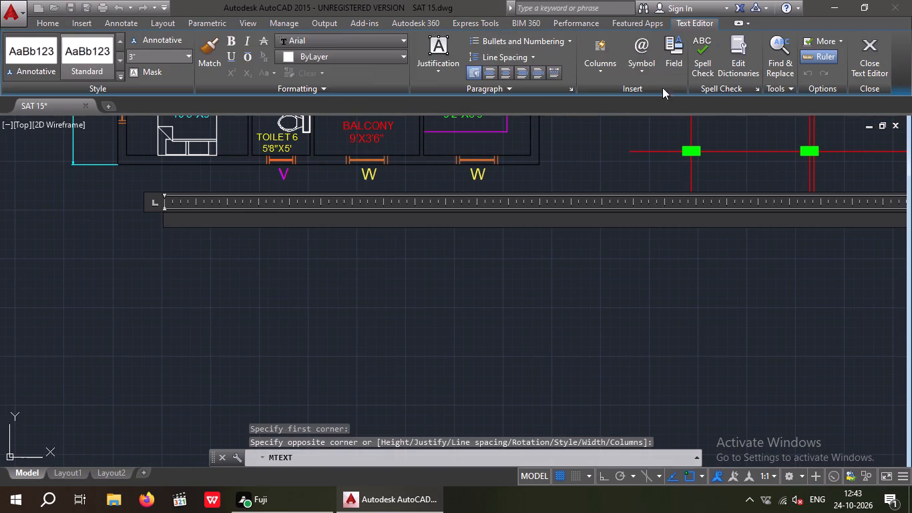
click(144, 56)
text(20)
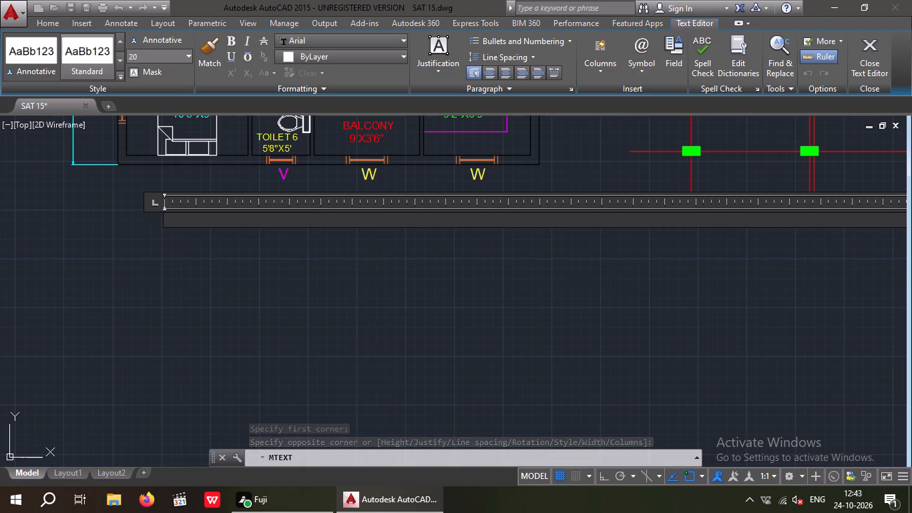
key(shift+quotedbl)
key(Return)
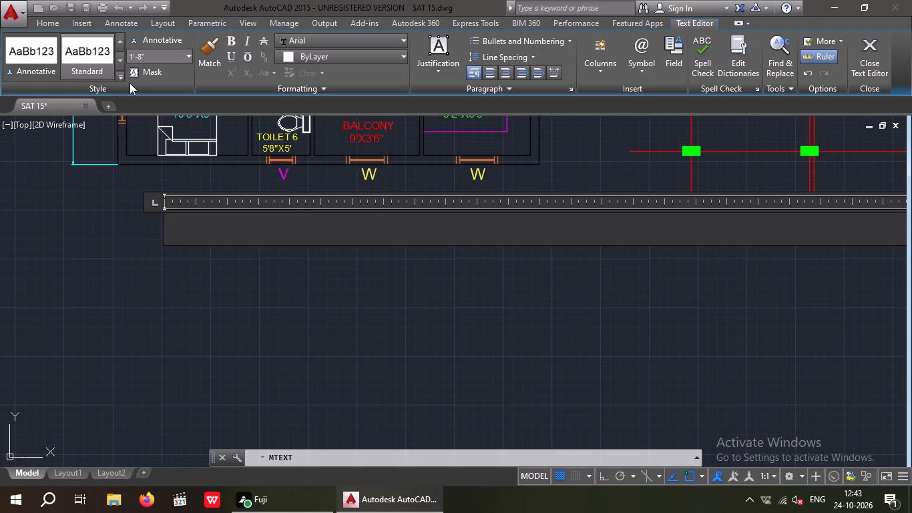
text(FLOOR)
key(space)
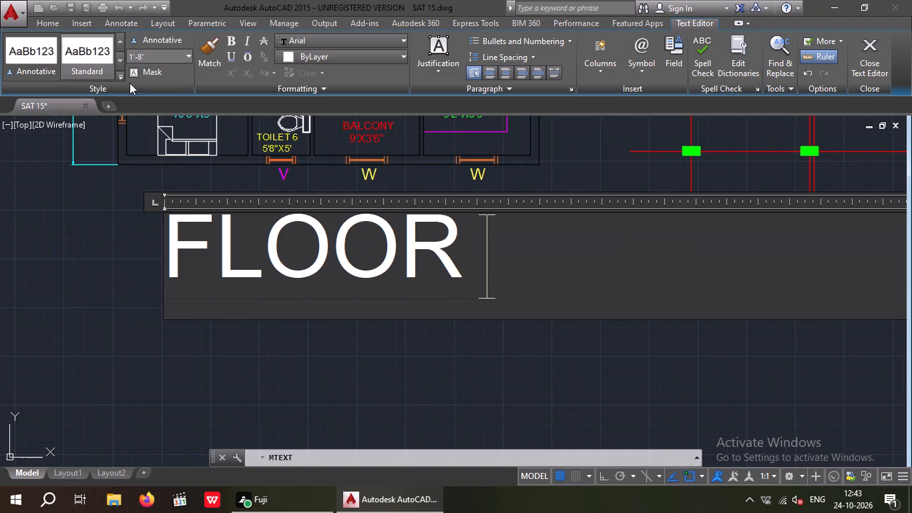
text(PL)
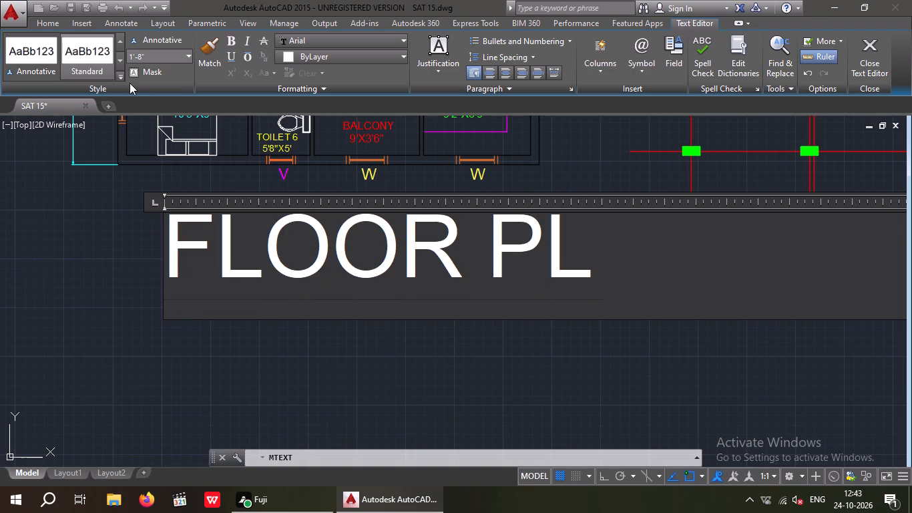
key(a)
key(n)
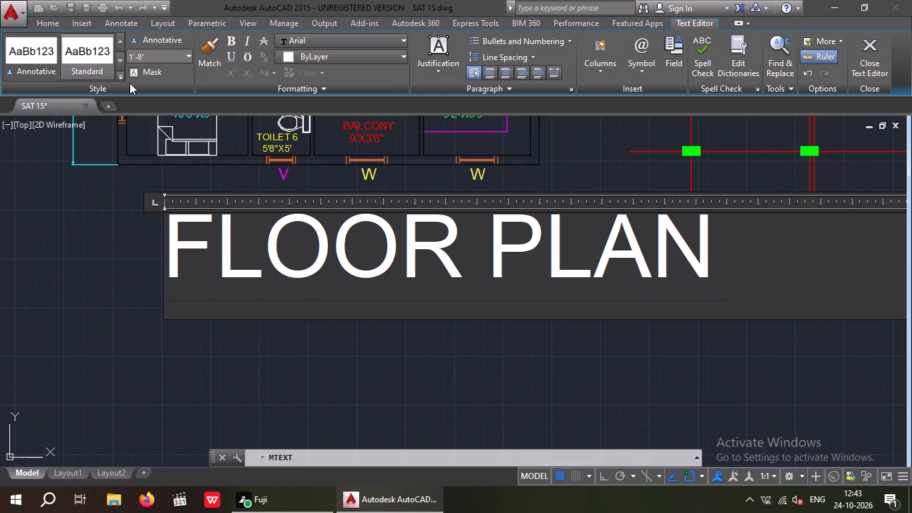
click(97, 285)
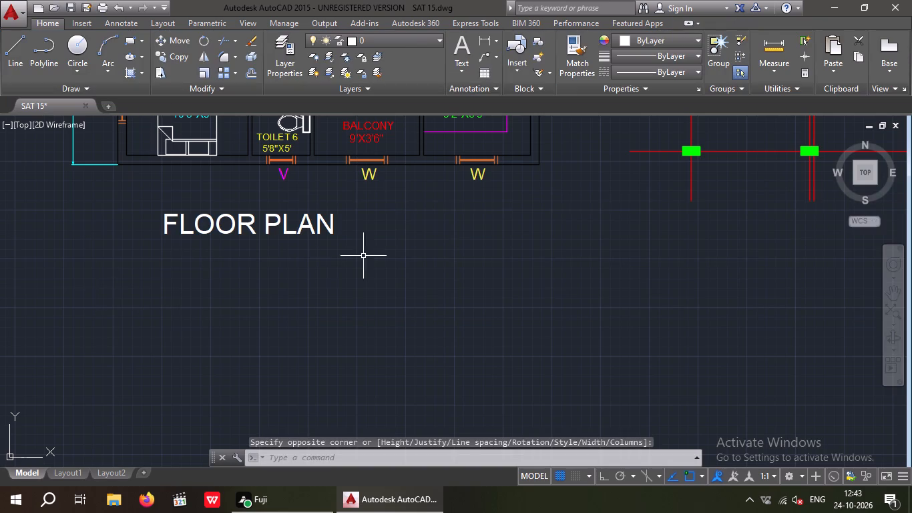
Add the multiline text title CENTRE LINE DIAGRAM below the red column grid with a text height of 20 inches.
scroll(377, 240, down, 1)
middle_drag(478, 250, 367, 275)
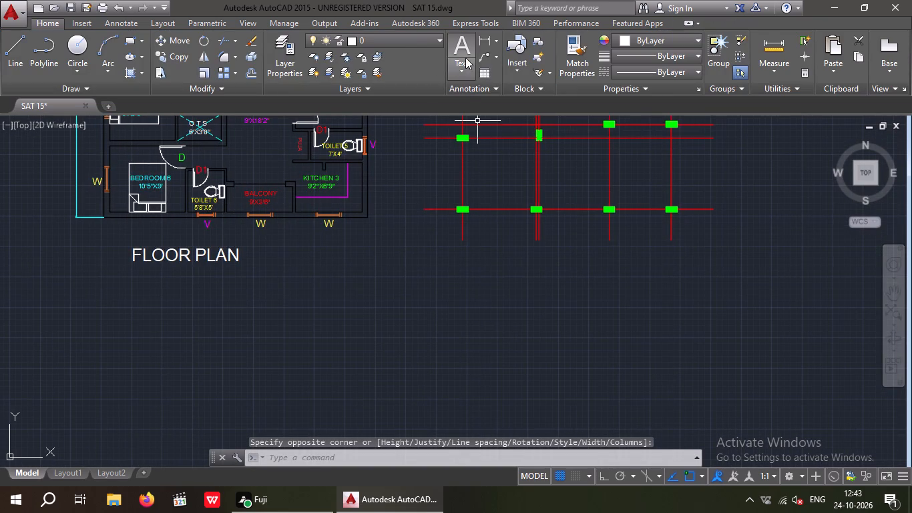
click(453, 55)
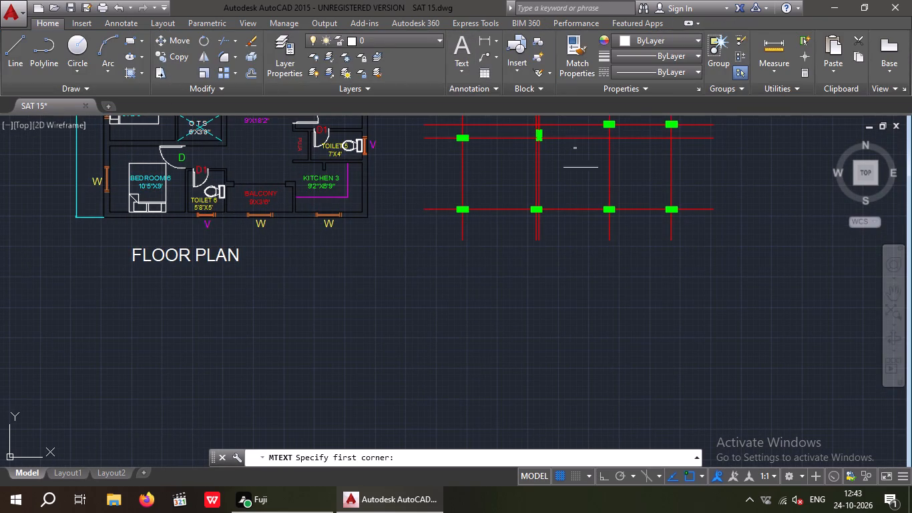
drag(476, 254, 486, 276)
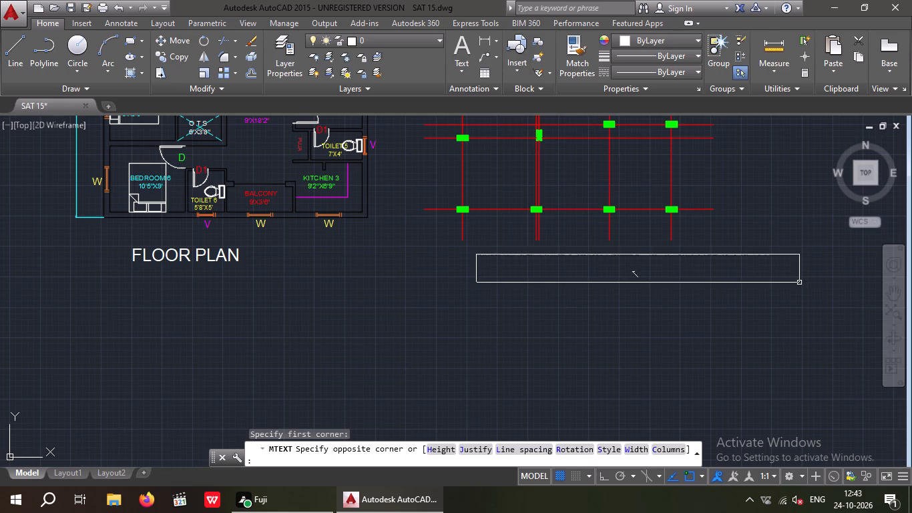
click(799, 283)
click(152, 56)
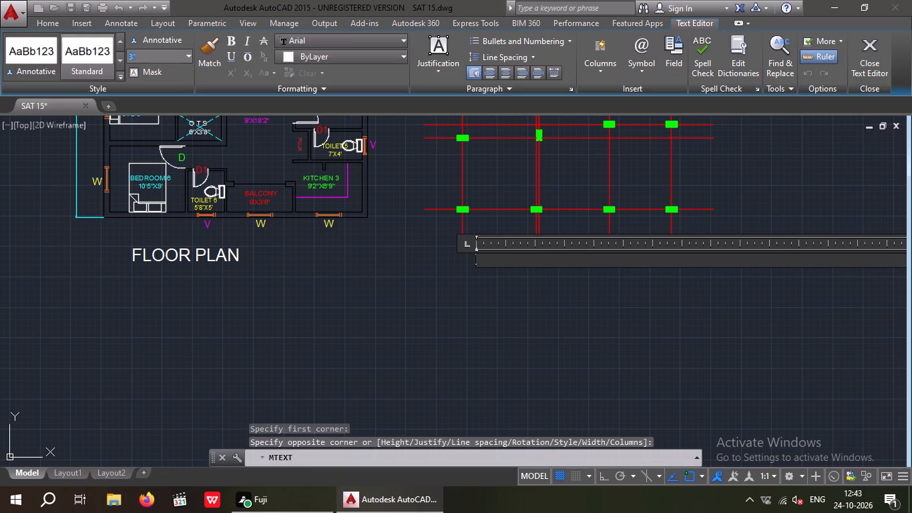
text(20)
key(shift+quotedbl)
key(Return)
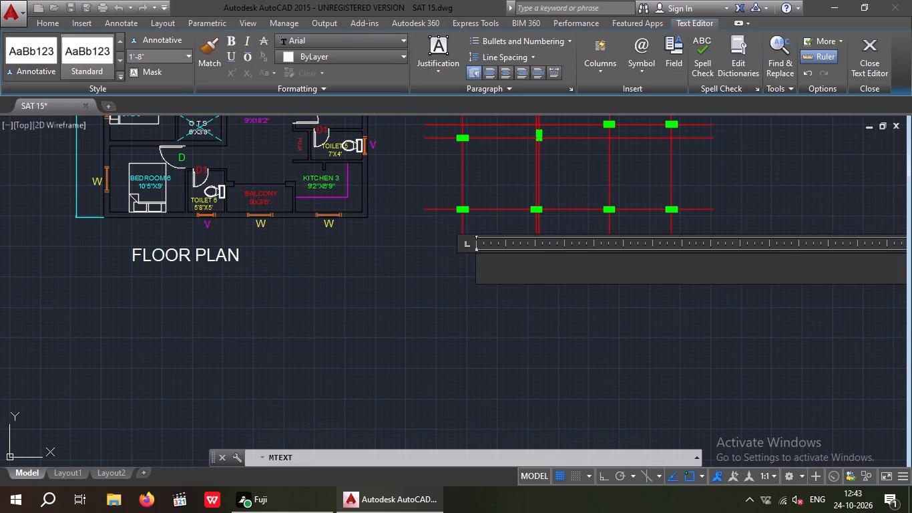
text(CEN)
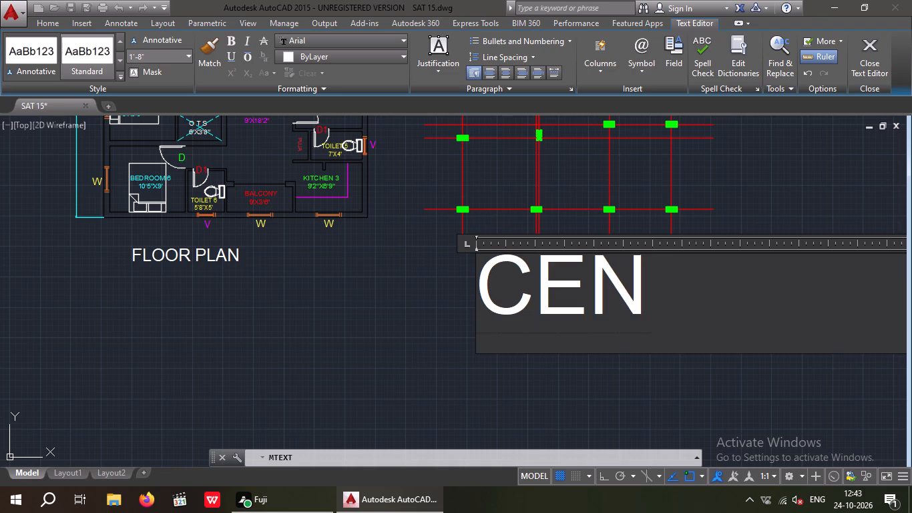
text(TRE)
key(space)
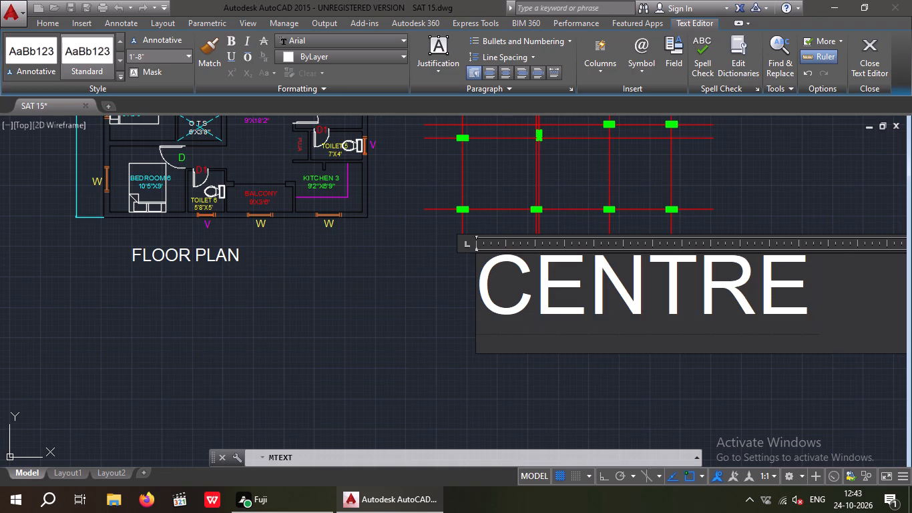
text(LINE)
key(space)
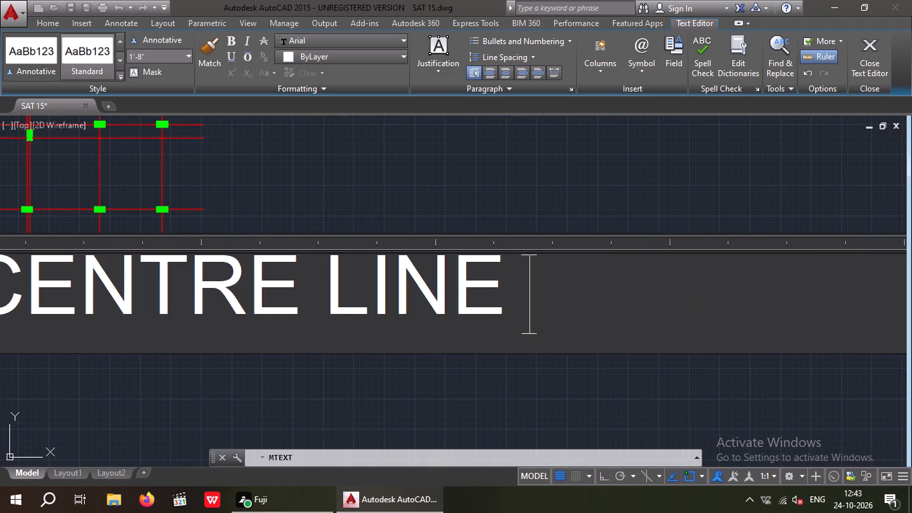
text(DIA)
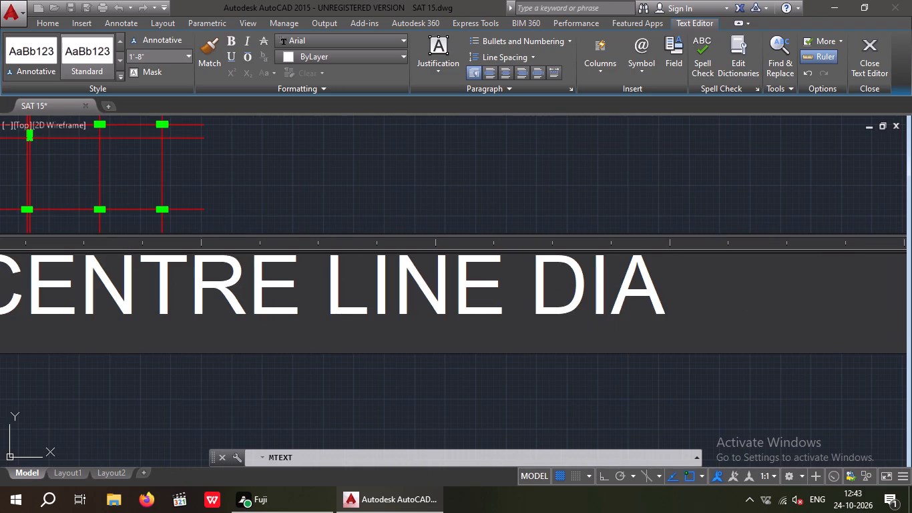
text(GRA)
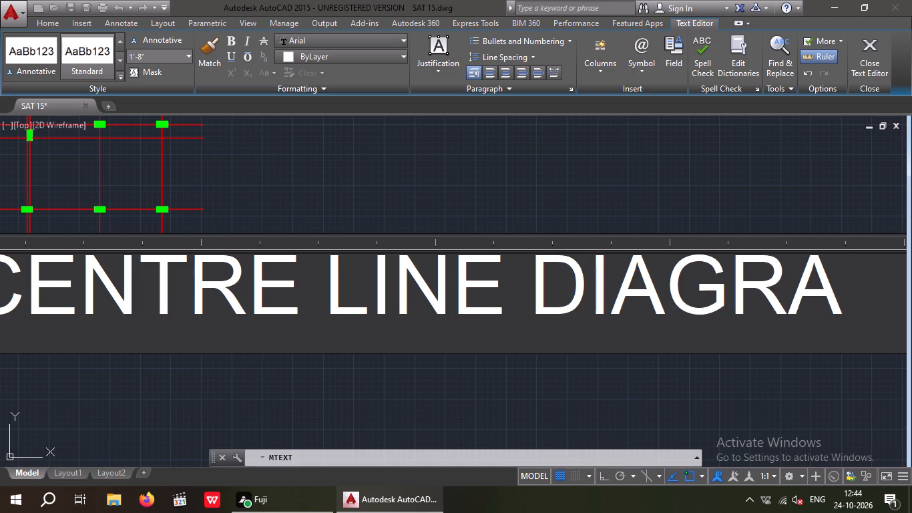
key(m)
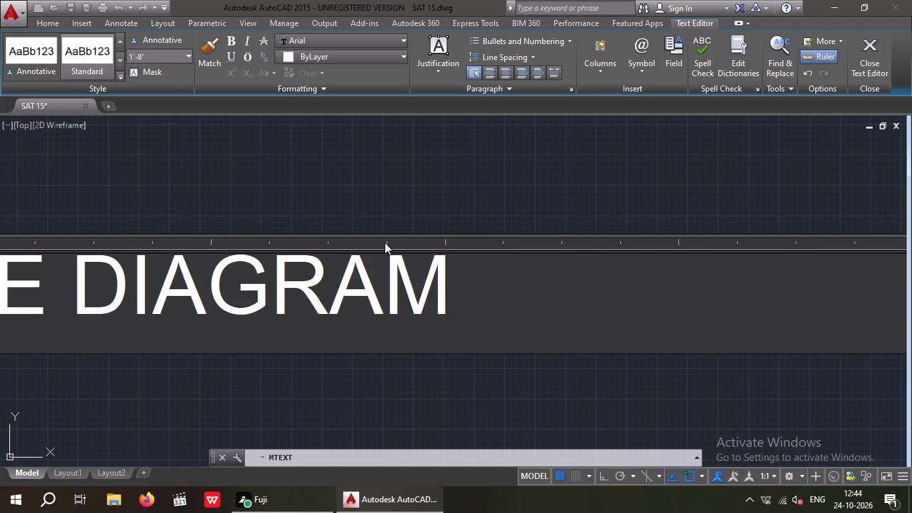
click(395, 209)
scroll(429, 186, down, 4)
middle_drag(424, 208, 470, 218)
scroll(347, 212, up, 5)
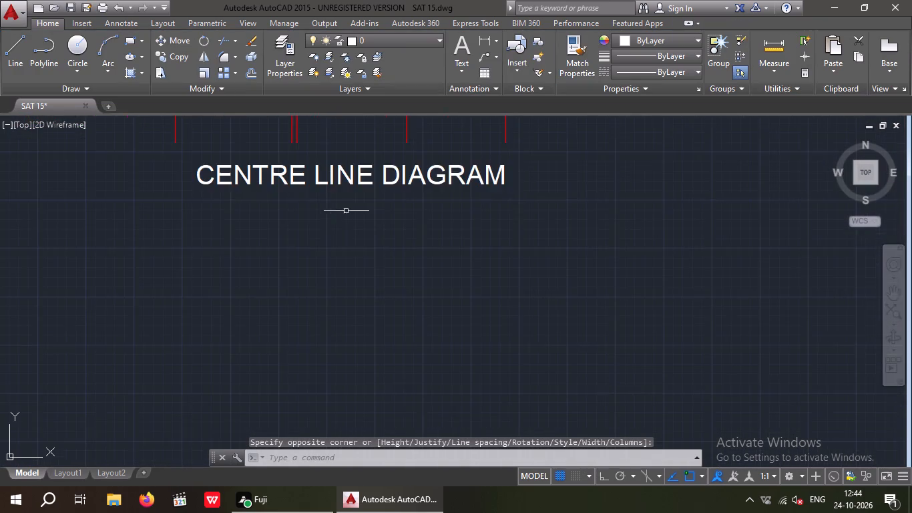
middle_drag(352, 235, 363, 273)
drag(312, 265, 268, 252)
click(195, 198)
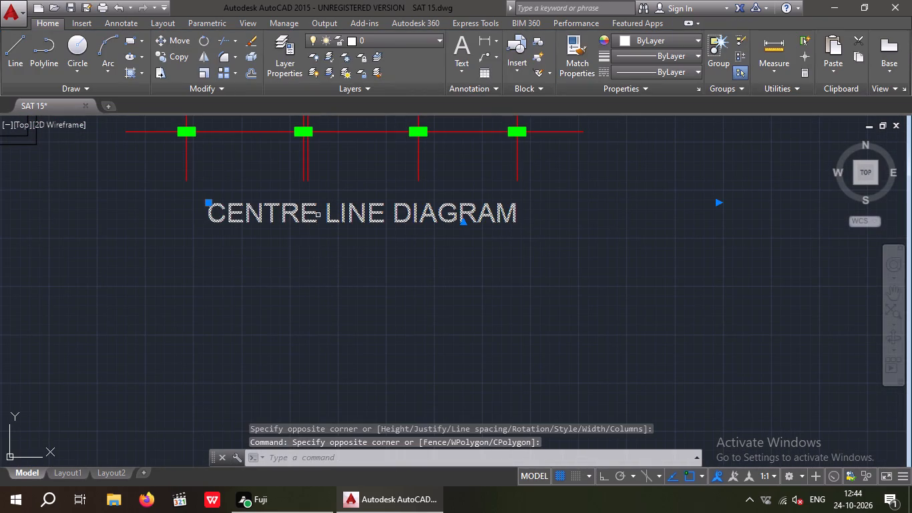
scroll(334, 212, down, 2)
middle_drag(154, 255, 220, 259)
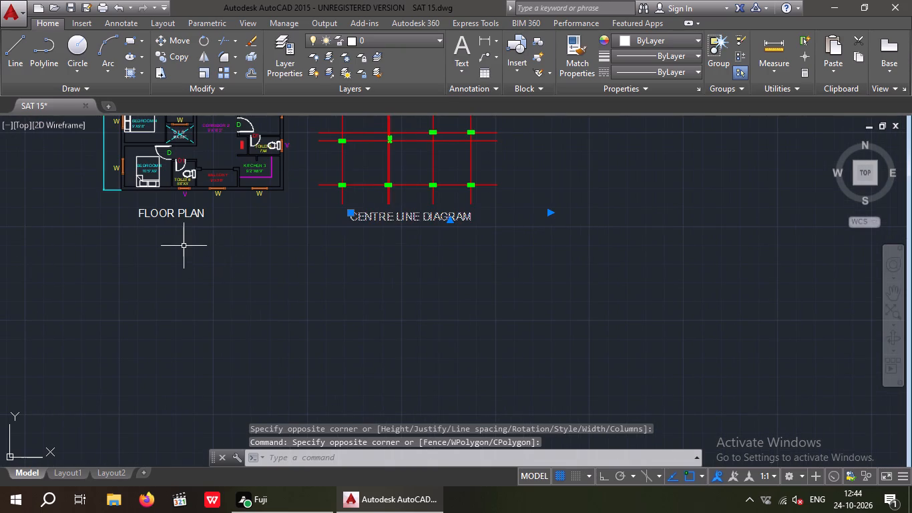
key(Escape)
Move the FLOOR PLAN title sideways so it sits roughly centred beneath the floor plan.
scroll(132, 215, up, 3)
drag(214, 269, 169, 233)
click(140, 184)
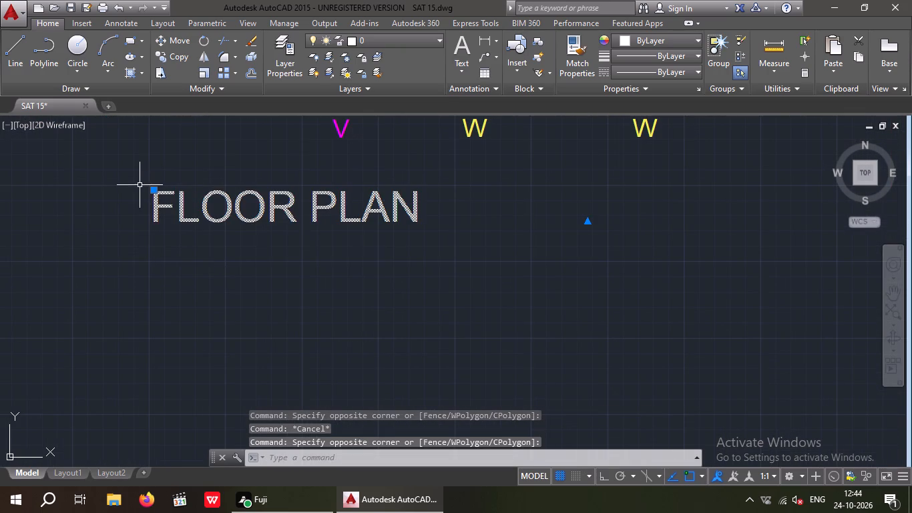
click(167, 31)
click(179, 40)
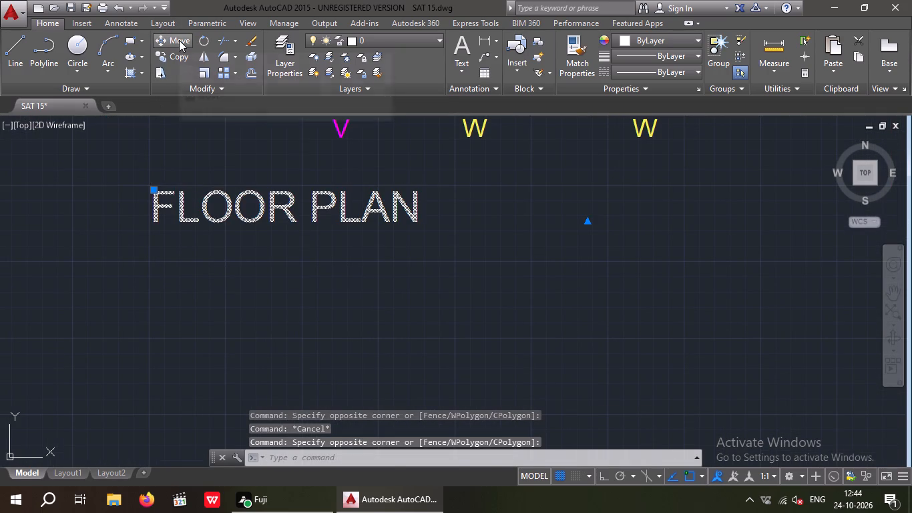
drag(152, 224, 168, 226)
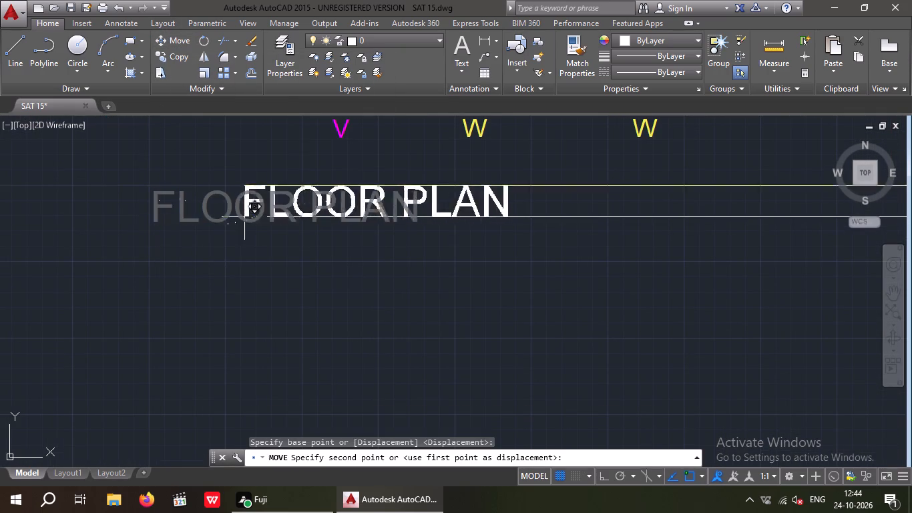
click(288, 218)
Change the colour of the FLOOR PLAN and CENTRE LINE DIAGRAM titles to Green.
scroll(293, 201, down, 2)
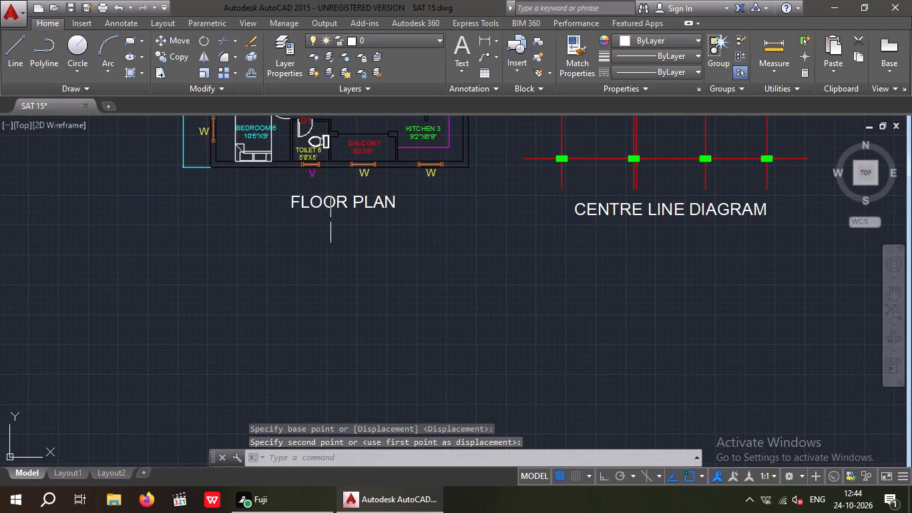
drag(353, 229, 324, 221)
click(306, 202)
drag(627, 229, 590, 208)
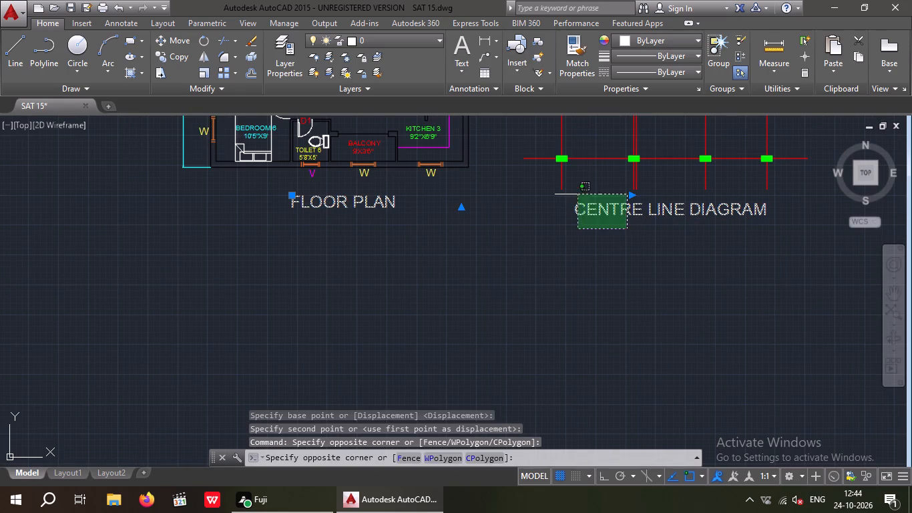
click(577, 194)
click(642, 40)
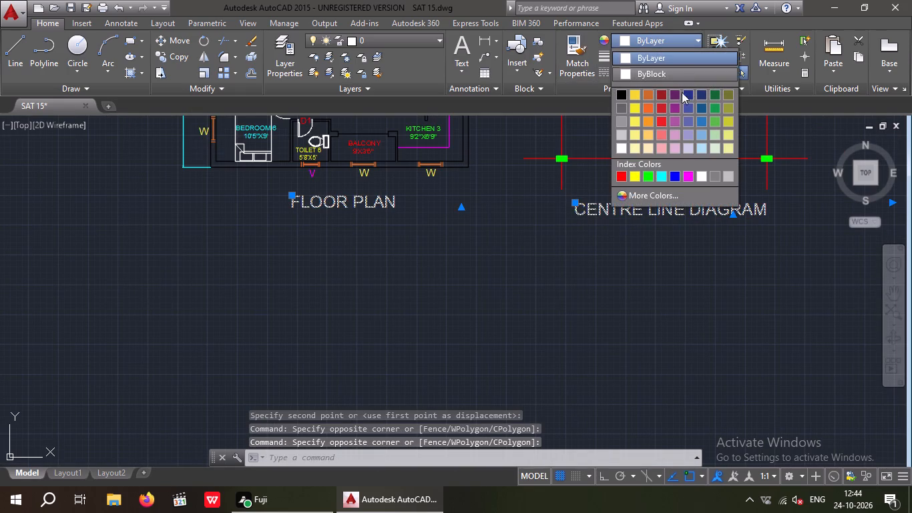
click(647, 176)
key(Escape)
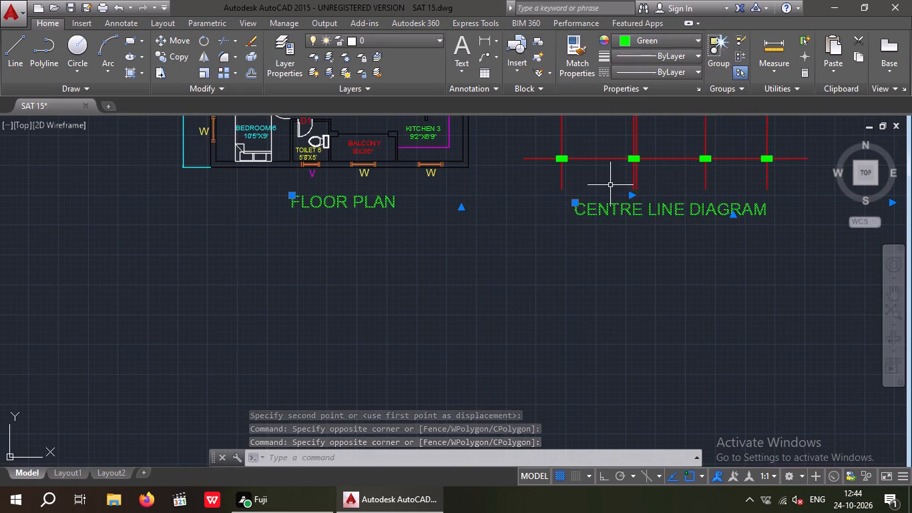
Save the drawing with the two green titles.
scroll(454, 190, down, 1)
middle_drag(451, 198, 397, 293)
scroll(401, 246, down, 1)
middle_drag(394, 247, 284, 284)
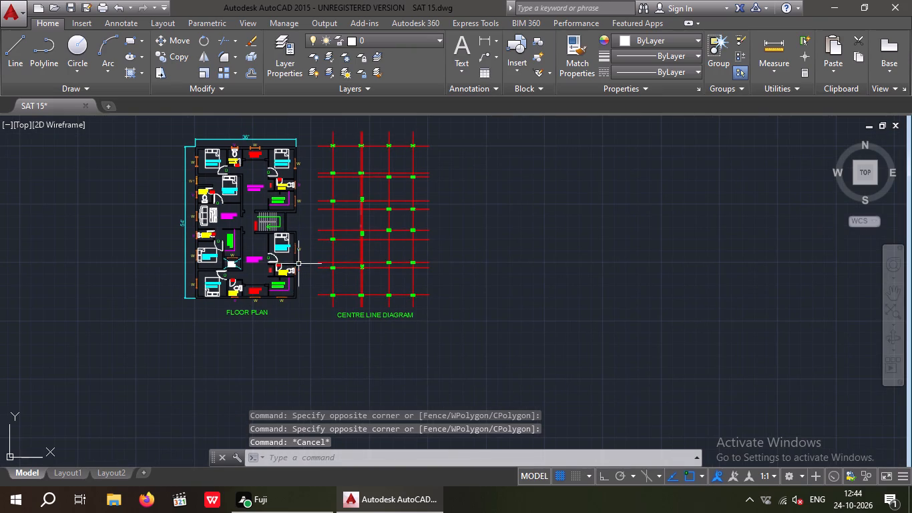
key(ctrl+s)
key(ctrl+s)
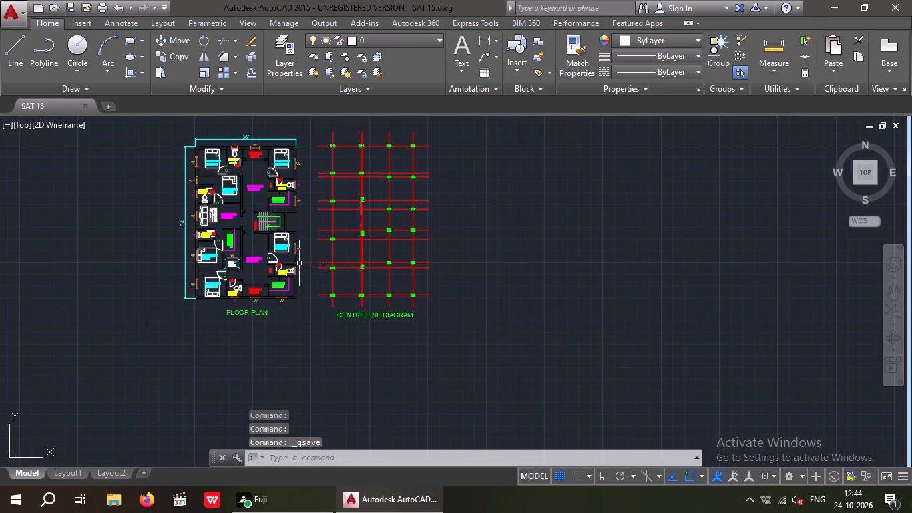
key(ctrl+s)
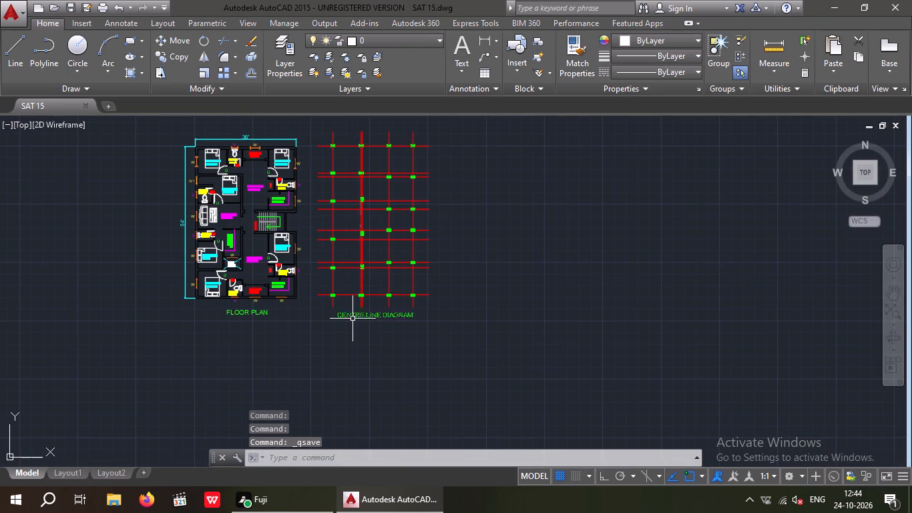
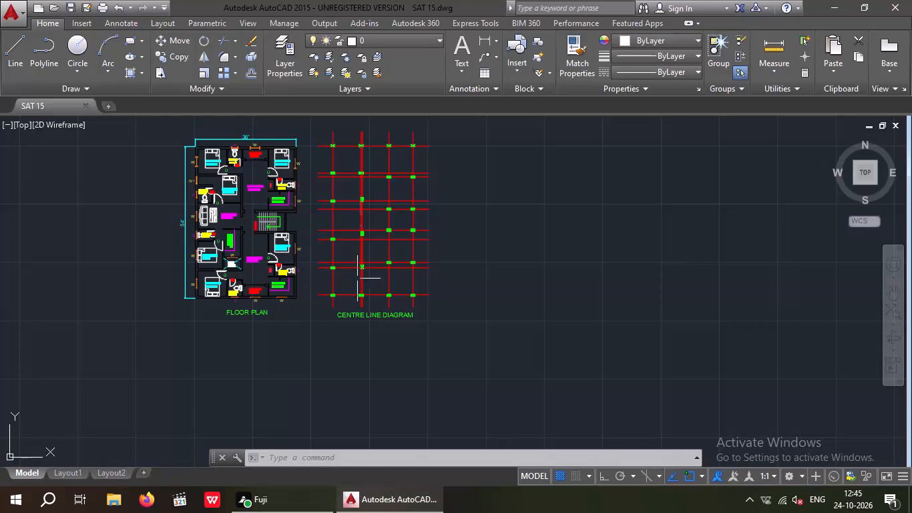
Examine the floor plan's rooms, doors and windows alongside the centre line diagram.
scroll(249, 232, up, 3)
middle_drag(261, 261, 259, 257)
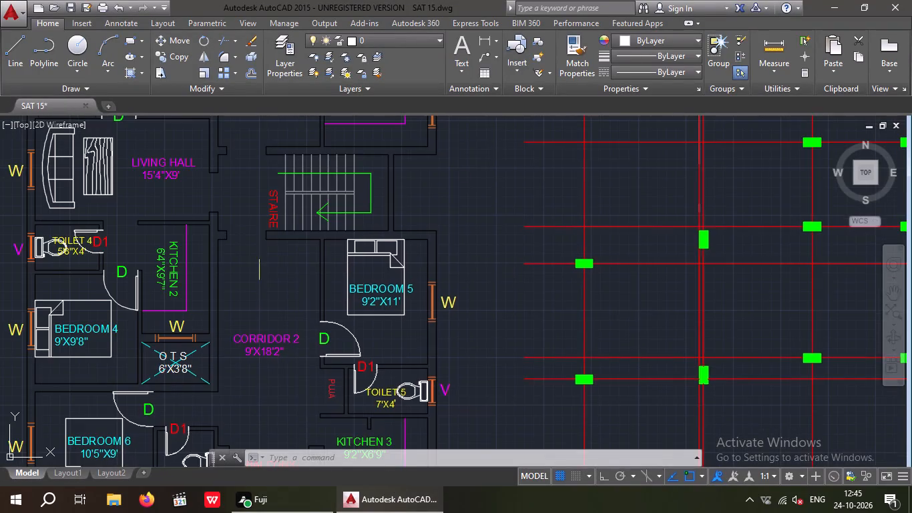
middle_drag(259, 257, 287, 273)
scroll(297, 272, down, 1)
middle_drag(299, 281, 316, 288)
scroll(302, 283, down, 1)
middle_drag(334, 287, 334, 342)
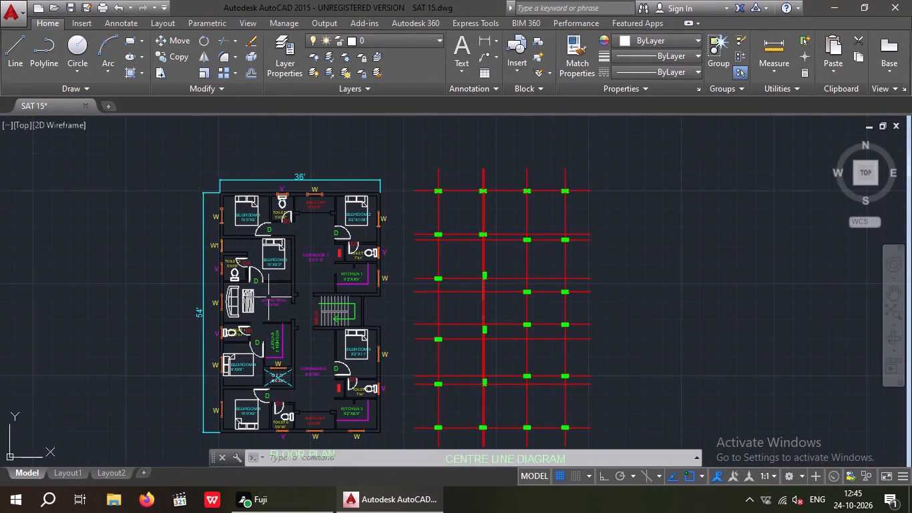
scroll(273, 294, up, 2)
middle_drag(302, 314, 321, 349)
scroll(351, 244, down, 1)
middle_drag(344, 280, 344, 331)
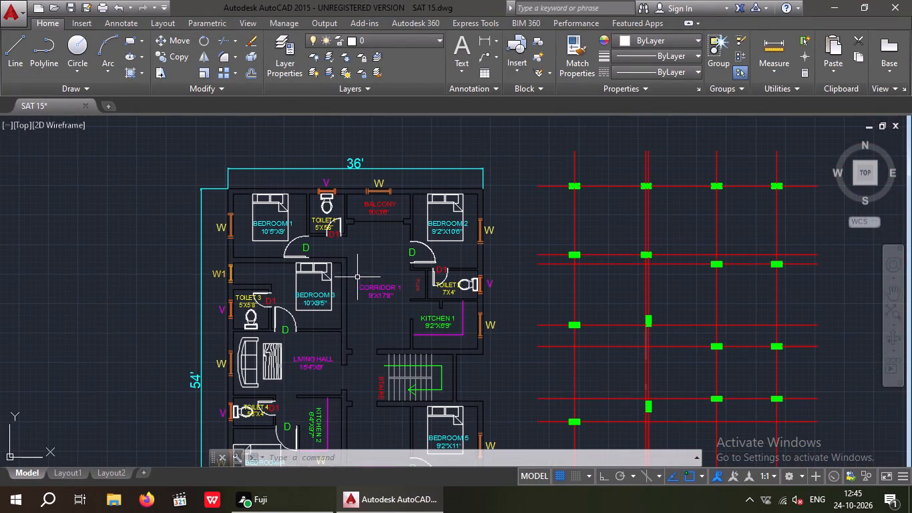
middle_drag(357, 277, 360, 269)
scroll(363, 248, down, 2)
middle_drag(383, 333, 384, 275)
scroll(361, 319, up, 3)
middle_drag(367, 321, 324, 341)
scroll(351, 308, down, 1)
middle_drag(349, 308, 276, 383)
scroll(316, 312, down, 1)
middle_drag(308, 319, 258, 323)
Draw a large rectangle in the empty space below the CENTRE LINE DIAGRAM title.
click(127, 40)
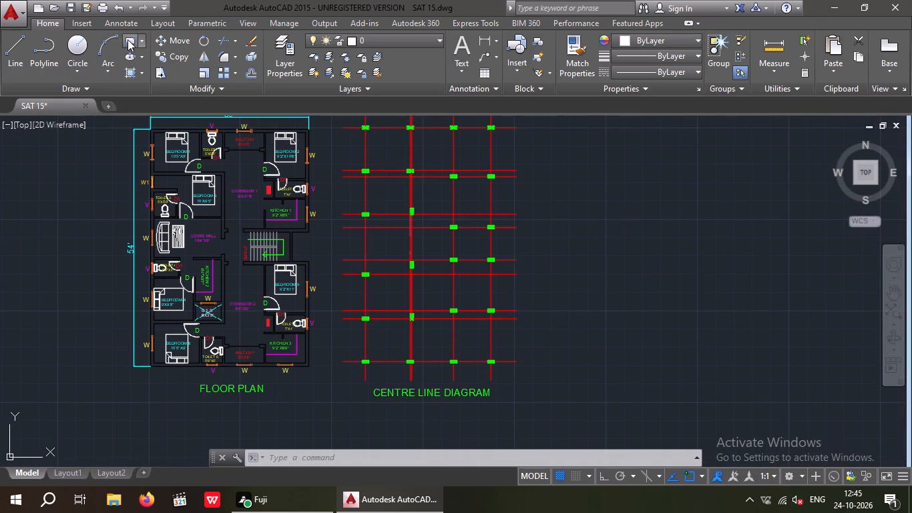
middle_drag(377, 244, 277, 127)
middle_drag(317, 296, 387, 196)
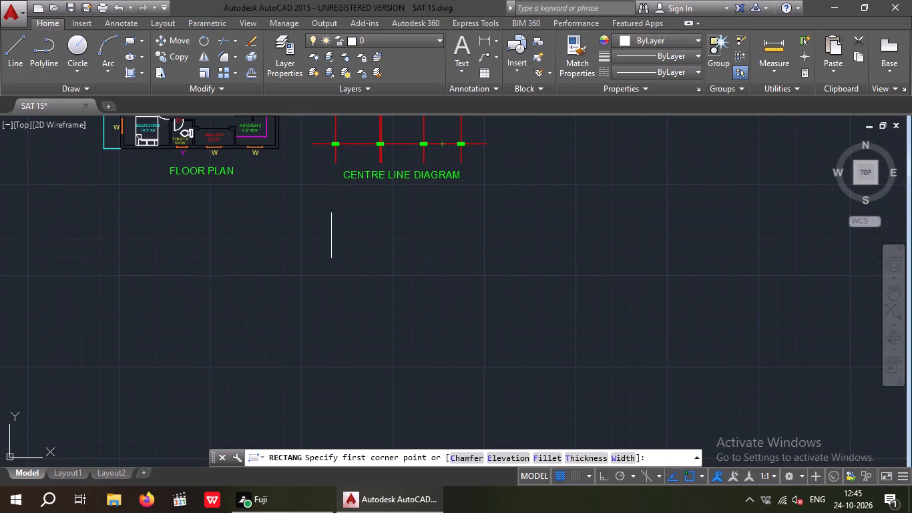
drag(322, 219, 320, 226)
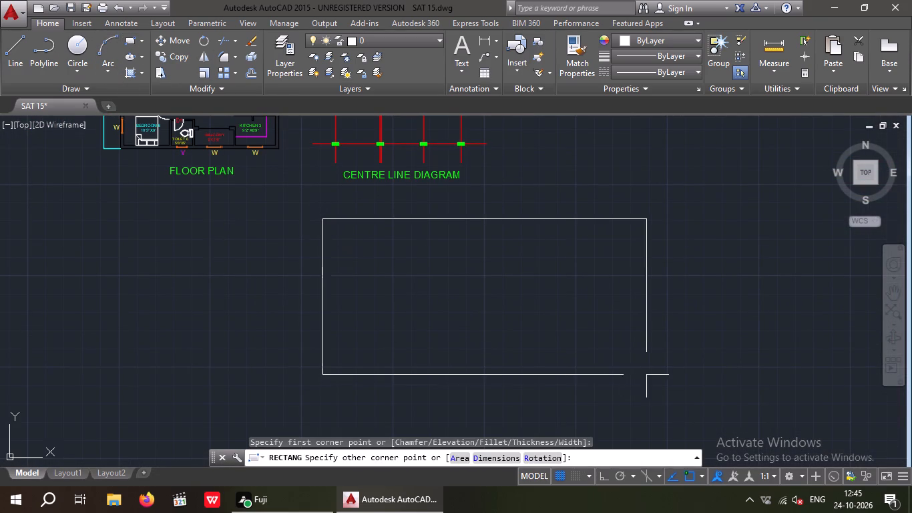
click(645, 390)
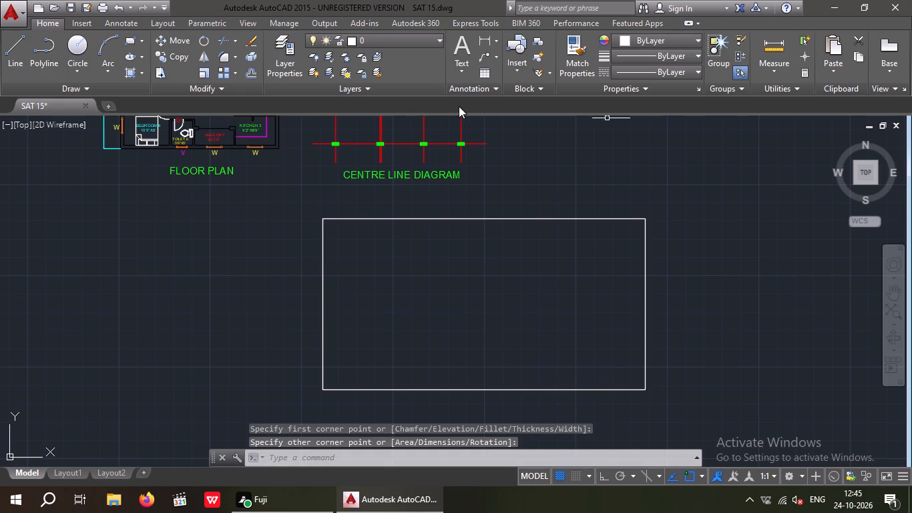
Add multiline text reading "DOOR (D) = 3'X7'" at 10" height inside the rectangle near its upper-left corner.
click(462, 45)
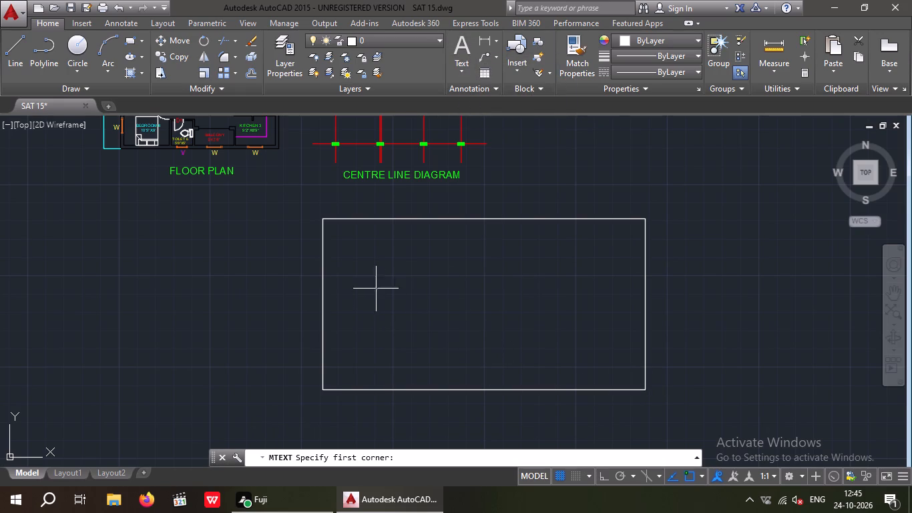
scroll(349, 259, up, 1)
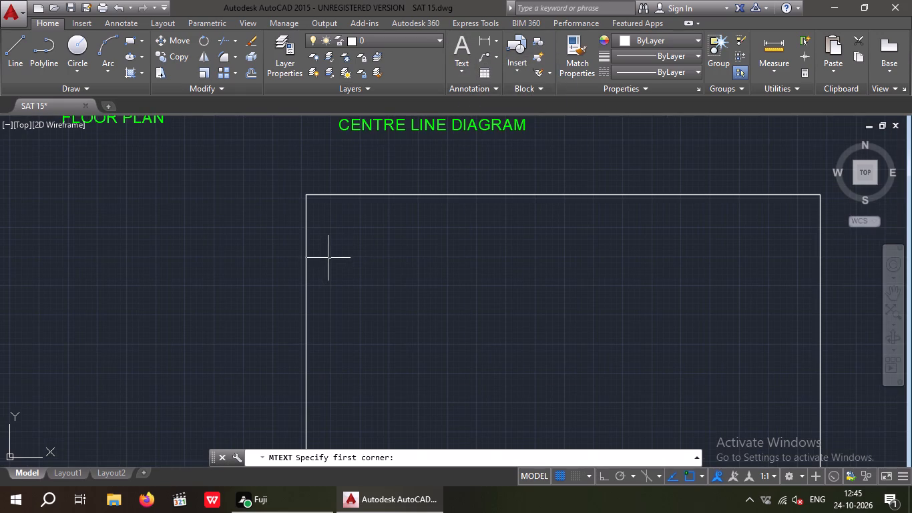
drag(328, 257, 338, 271)
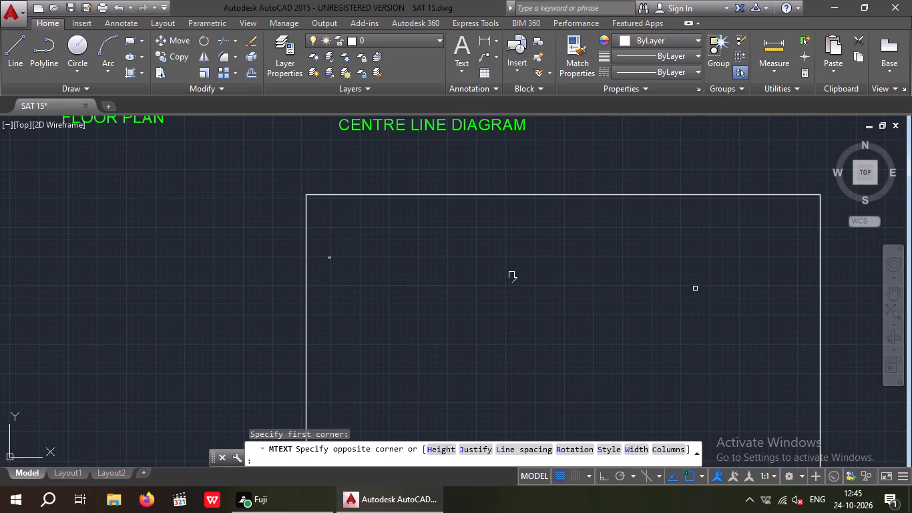
click(693, 286)
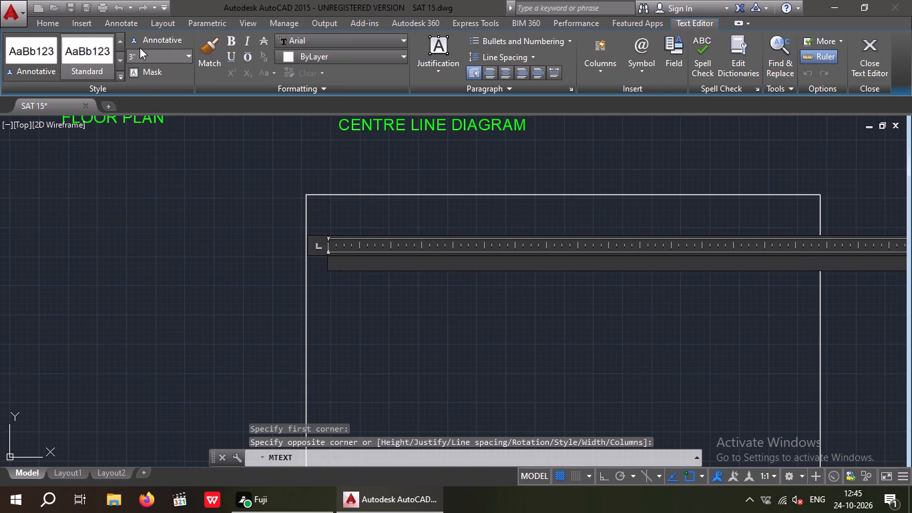
click(140, 55)
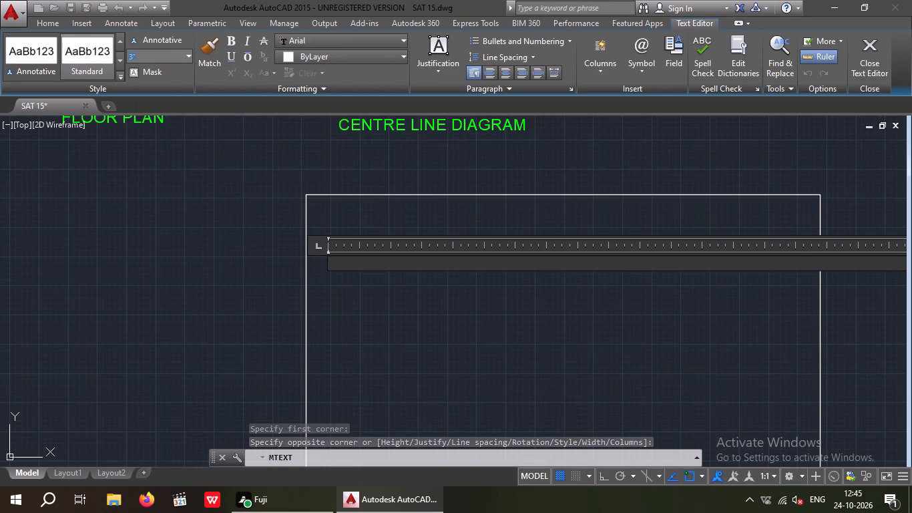
text(10)
key(shift+quotedbl)
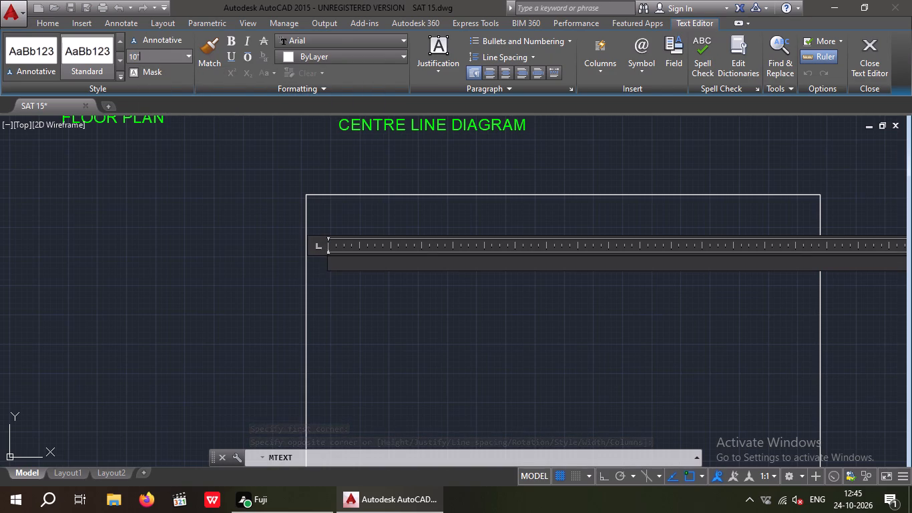
key(Return)
key(d)
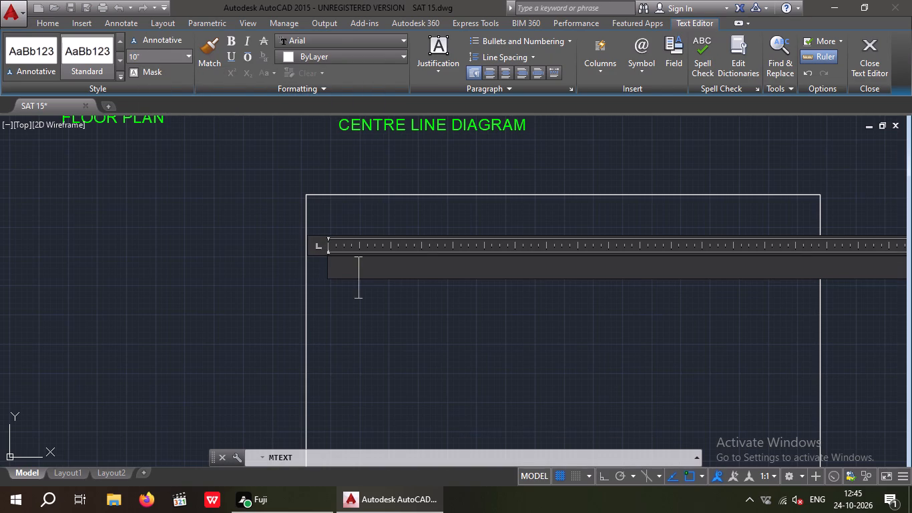
text(OO)
text(R)
key(space)
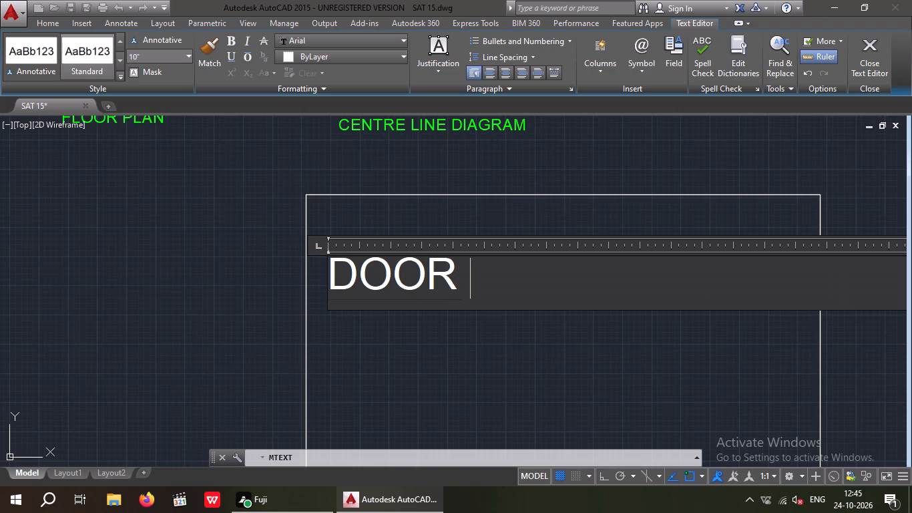
key(shift+parenleft)
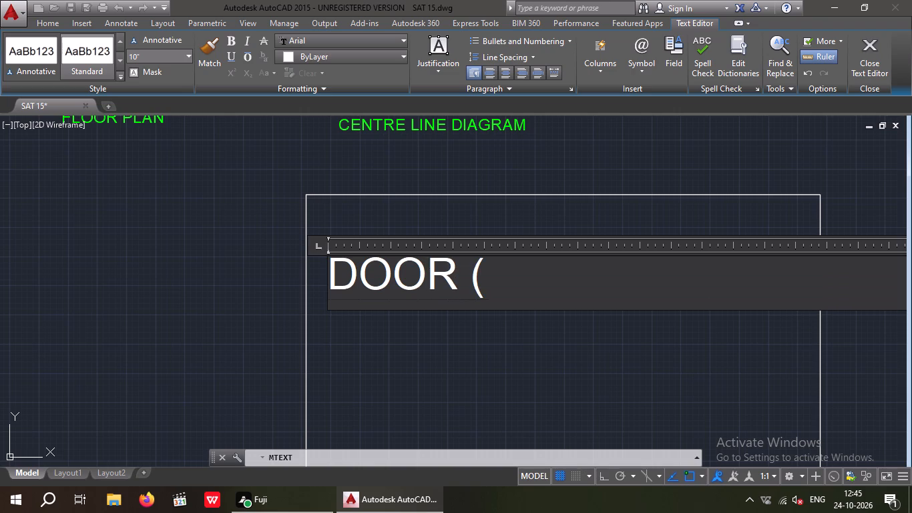
key(d)
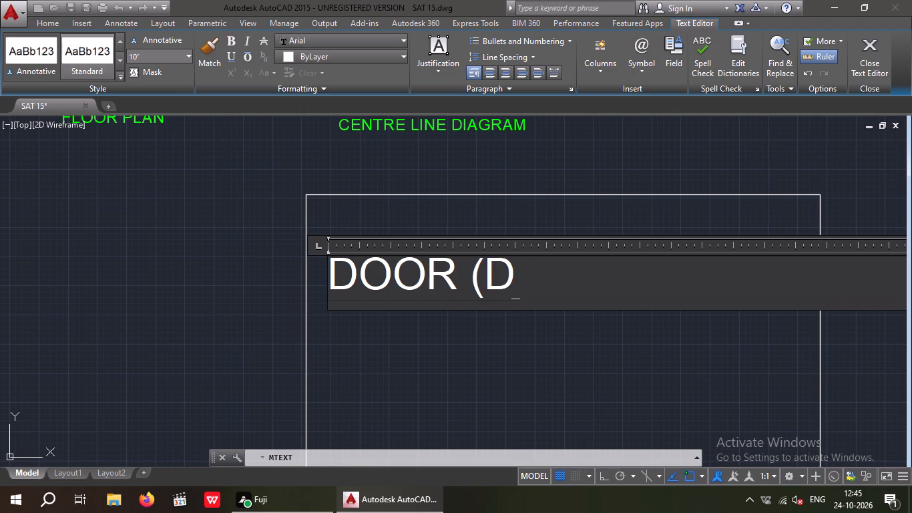
key(1)
key(BackSpace)
text()()
key(BackSpace)
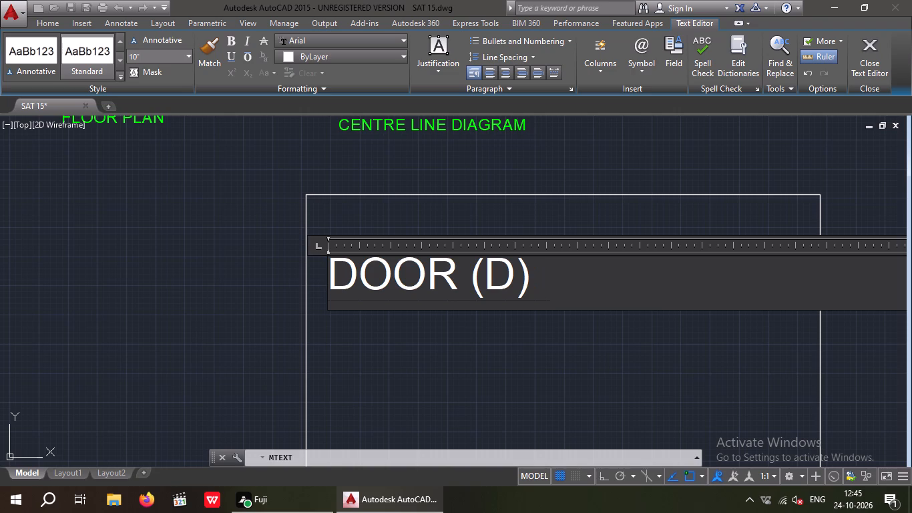
key(space)
key(equal)
key(space)
text(3')
text(7')
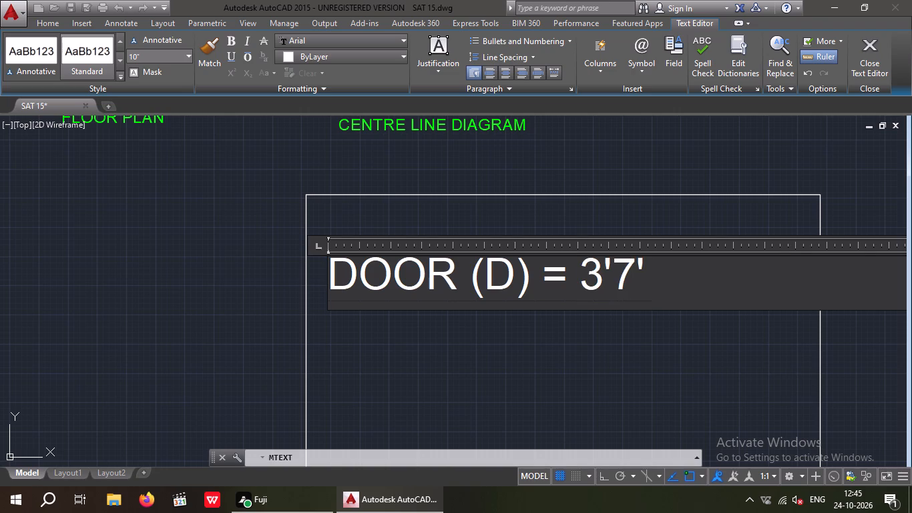
key(Left)
key(Left)
key(x)
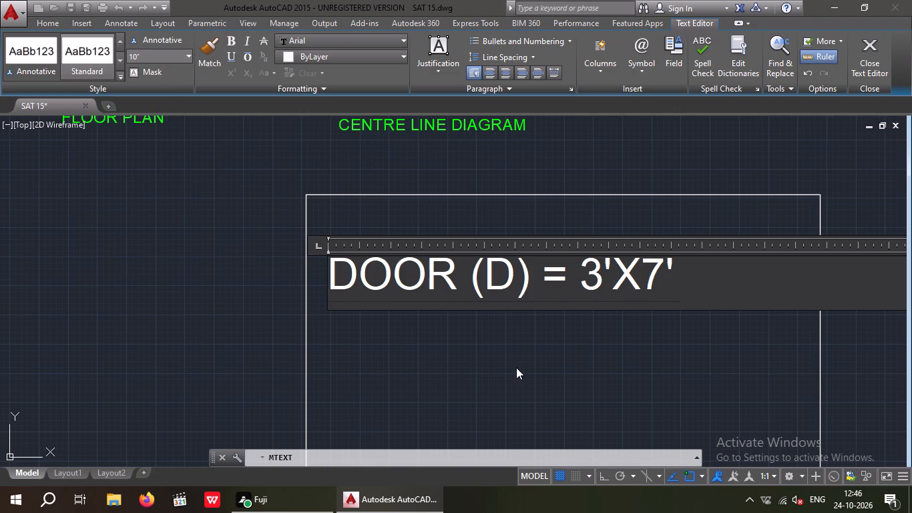
click(515, 367)
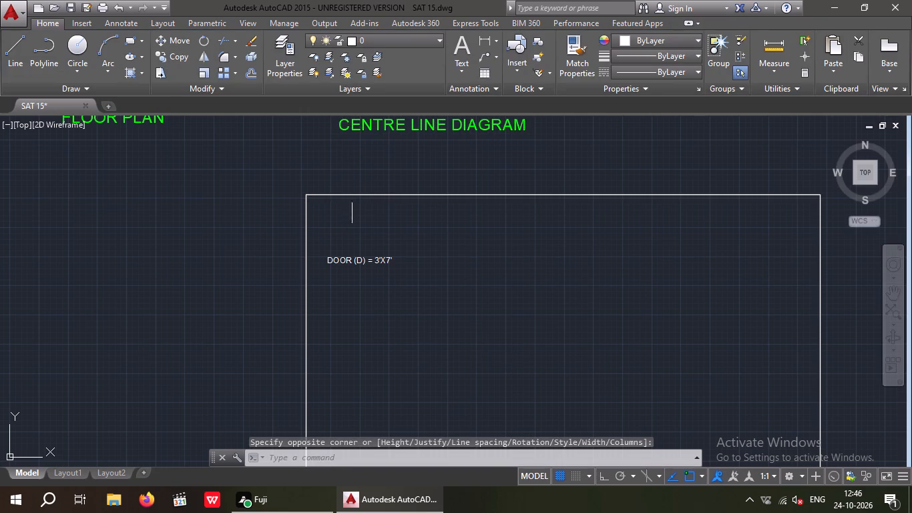
Add multiline text reading "DOOR (D1) = 2'X7'" at 10" height directly below the DOOR (D) line.
drag(462, 41, 470, 37)
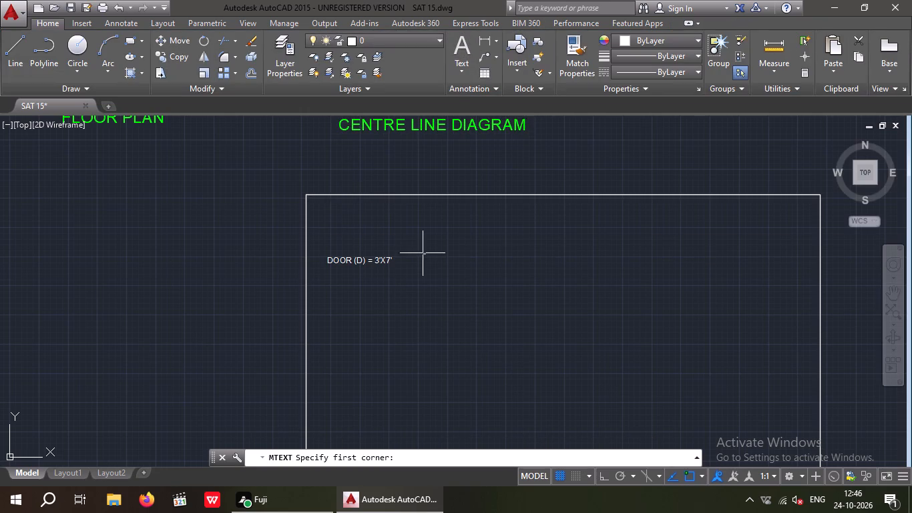
scroll(383, 289, up, 2)
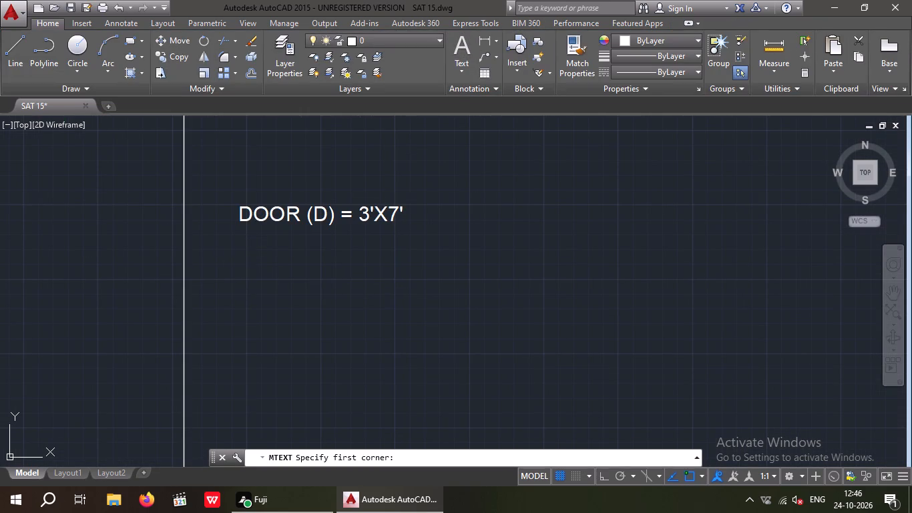
click(240, 255)
click(547, 300)
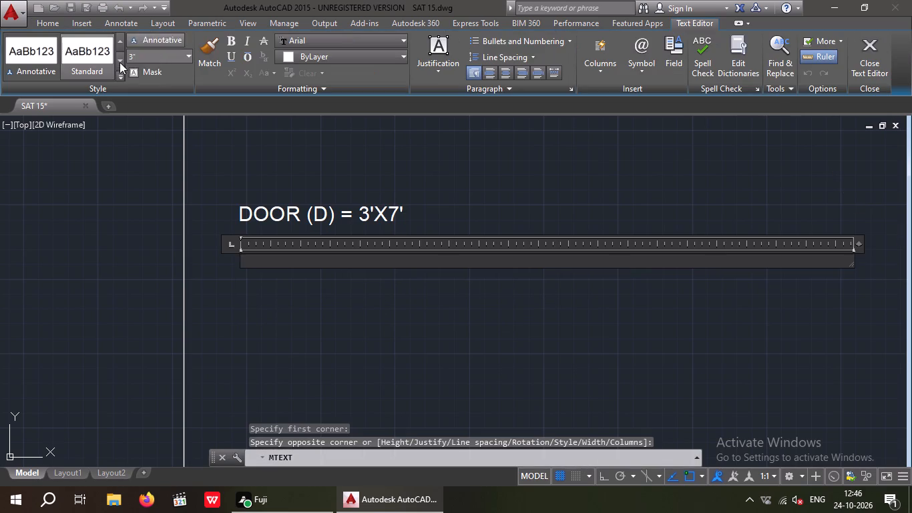
click(142, 56)
text(10)
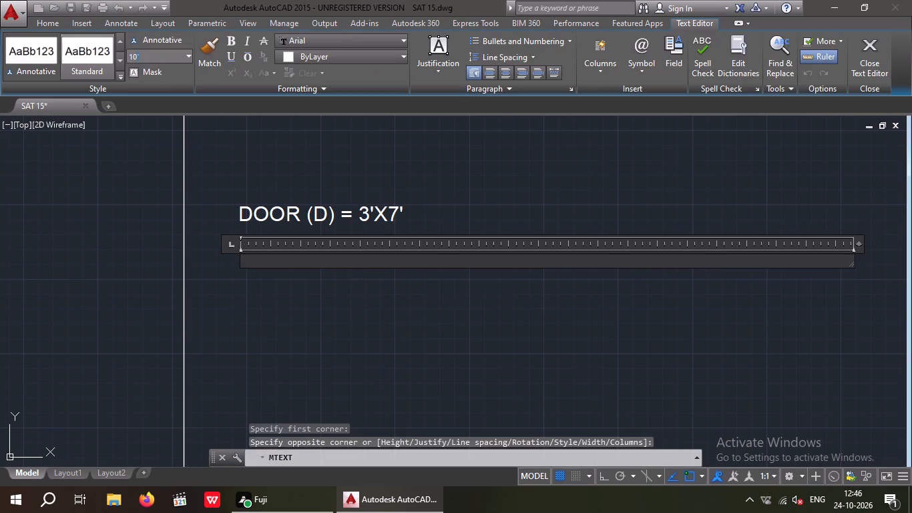
key(shift+quotedbl)
key(Return)
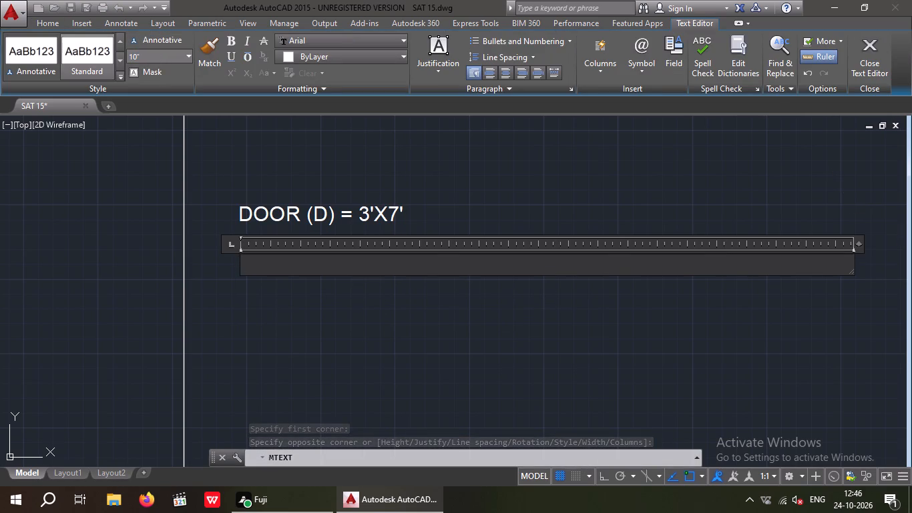
text(DOOR)
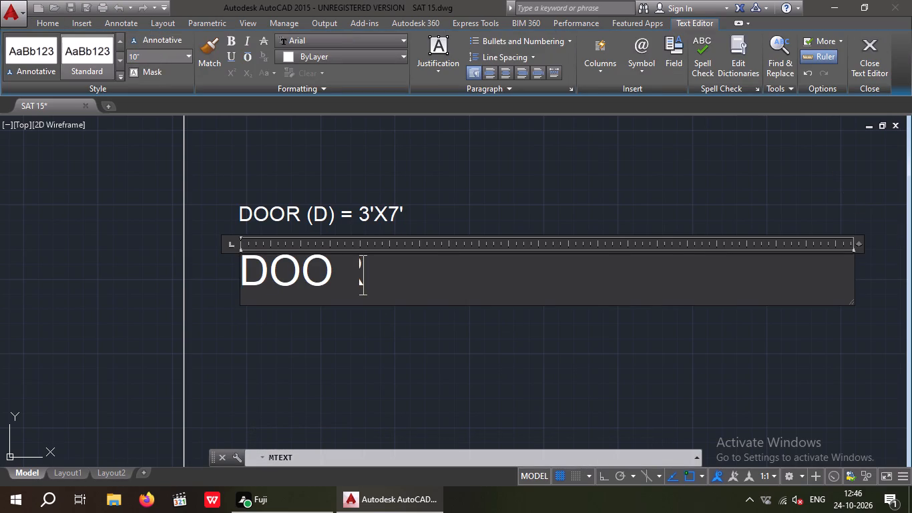
key(space)
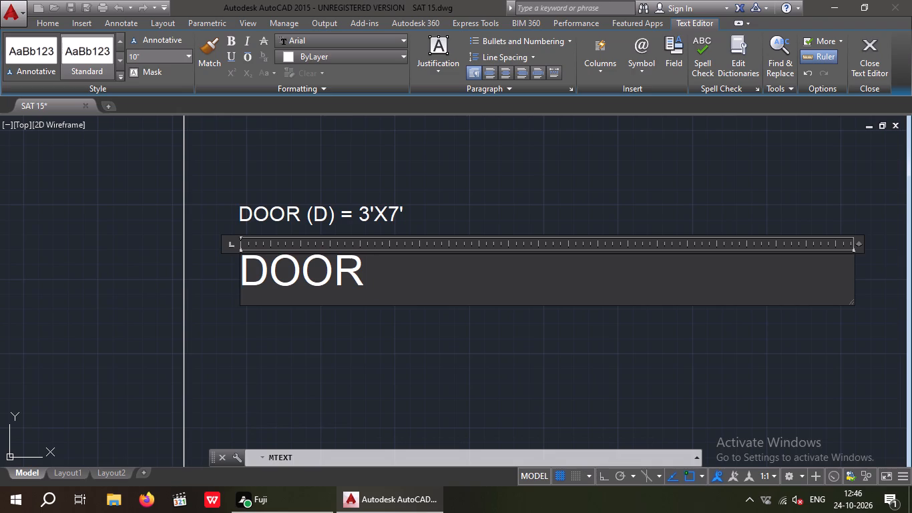
key(shift+parenleft)
text(D1)
key(shift+parenright)
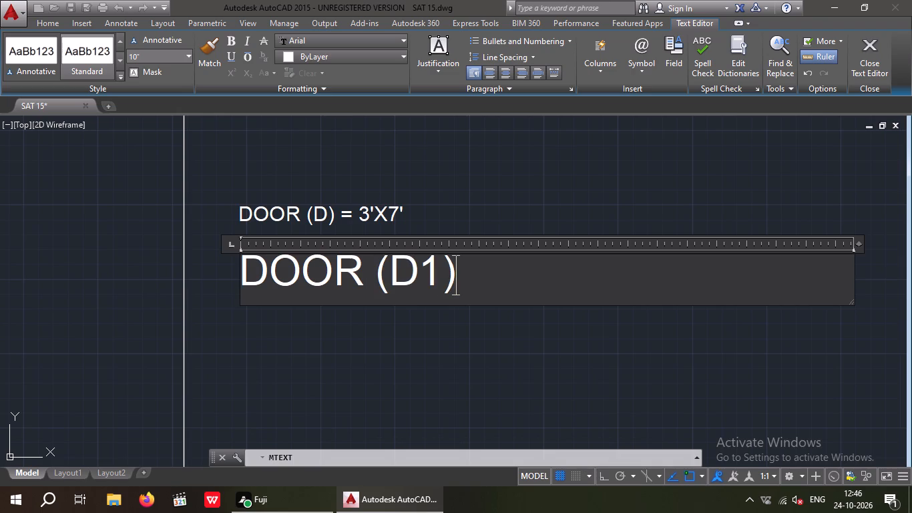
key(space)
key(equal)
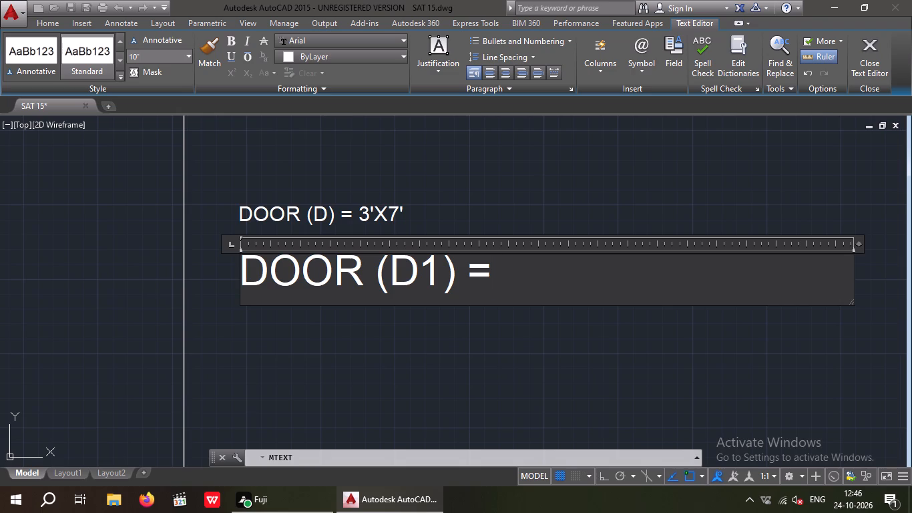
key(space)
key(2)
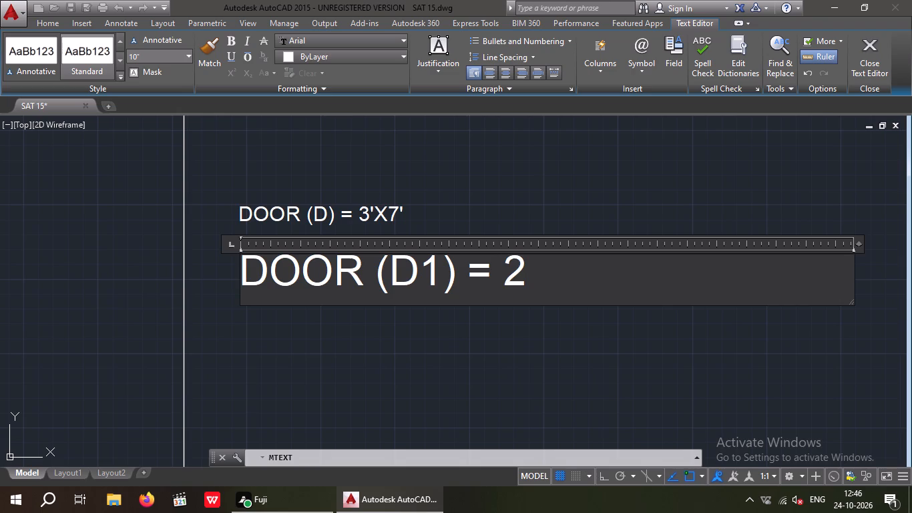
key(apostrophe)
key(7)
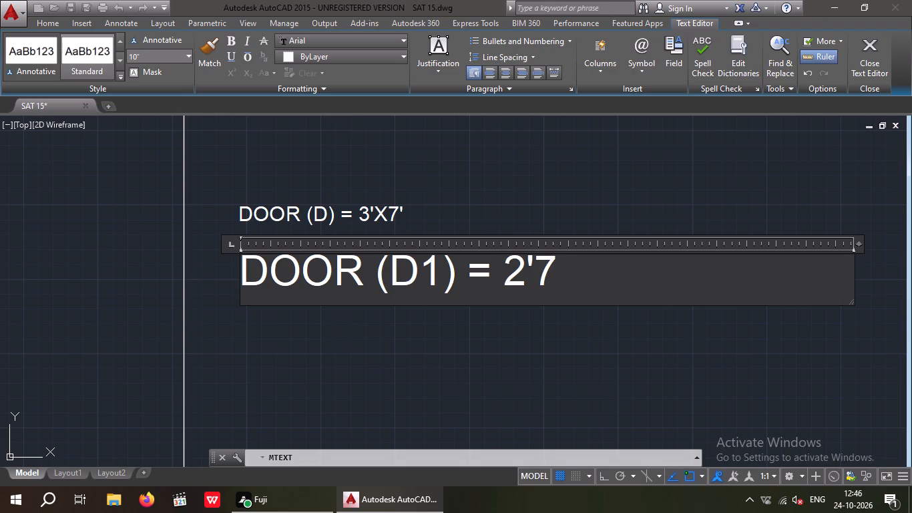
text('X)
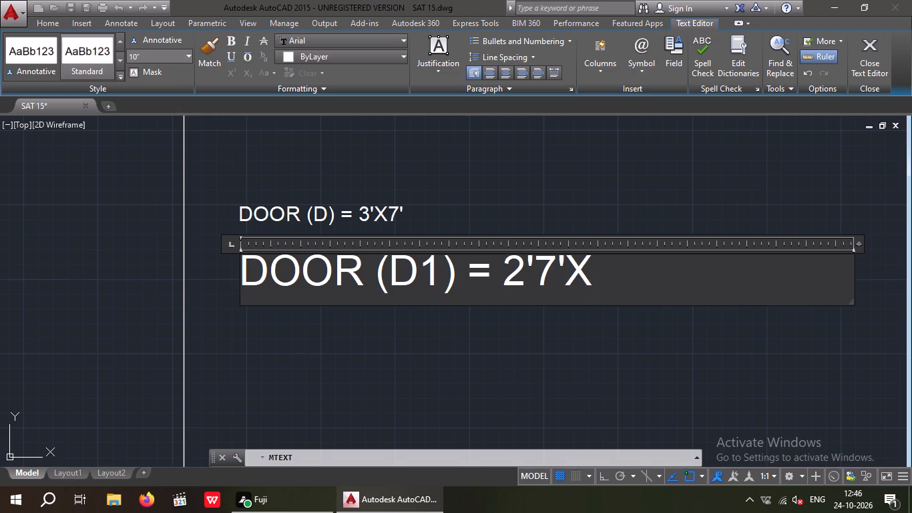
key(BackSpace)
key(Left)
key(Left)
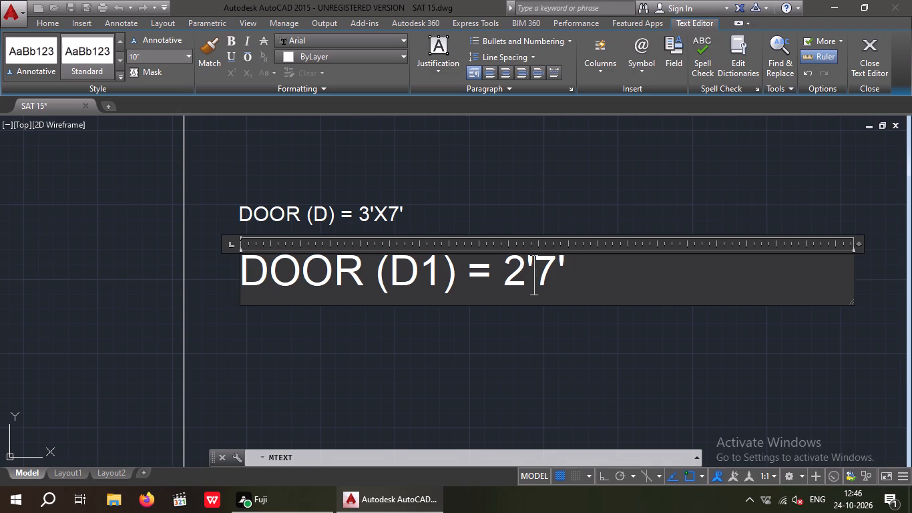
key(x)
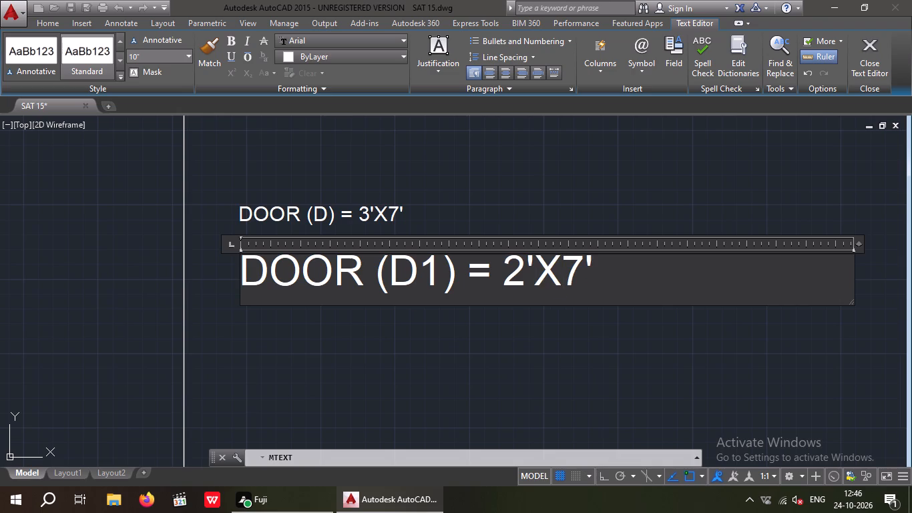
click(429, 360)
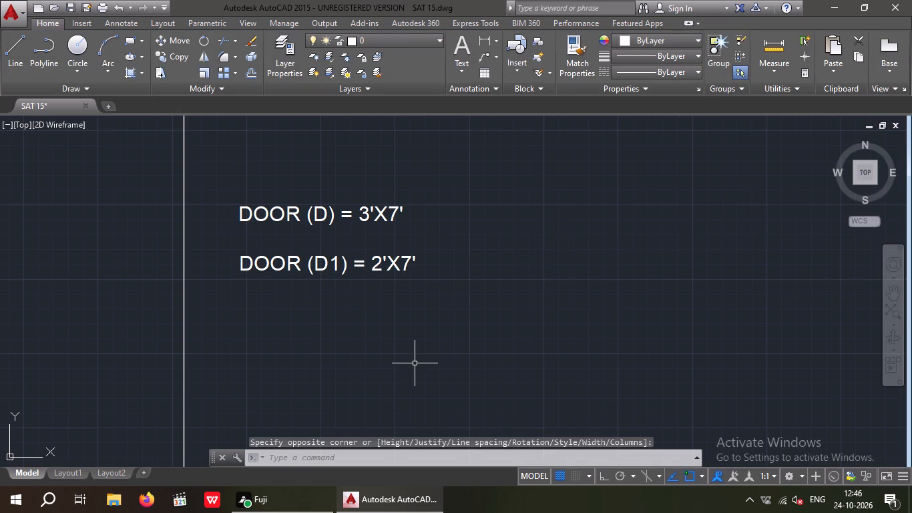
Examine the floor plan's door and window labels to find the next opening type for the schedule.
scroll(395, 385, down, 1)
scroll(425, 337, down, 2)
middle_drag(427, 338, 462, 369)
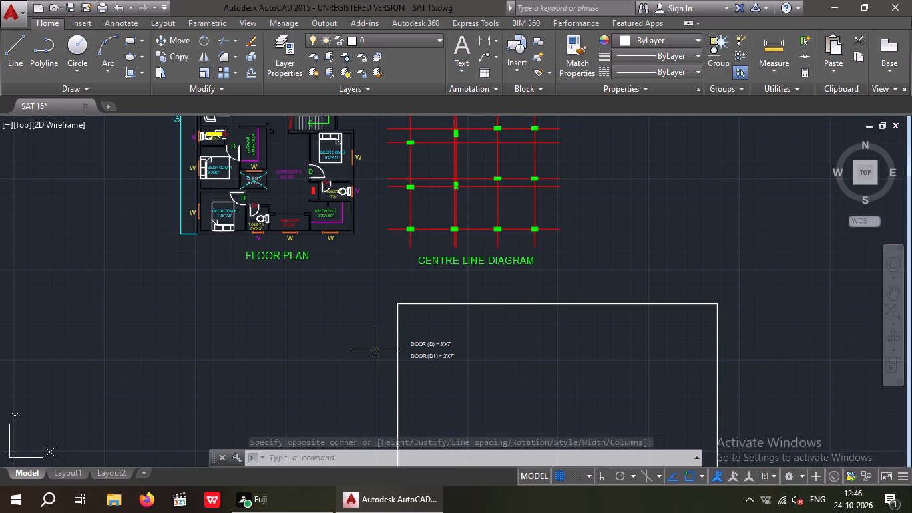
middle_drag(373, 379, 370, 385)
middle_drag(206, 357, 214, 374)
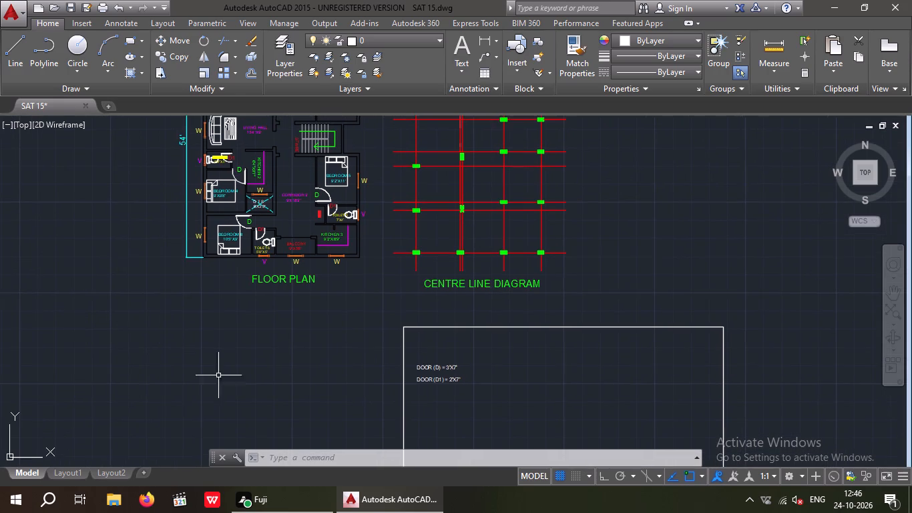
middle_drag(319, 323, 321, 431)
middle_drag(322, 422, 318, 335)
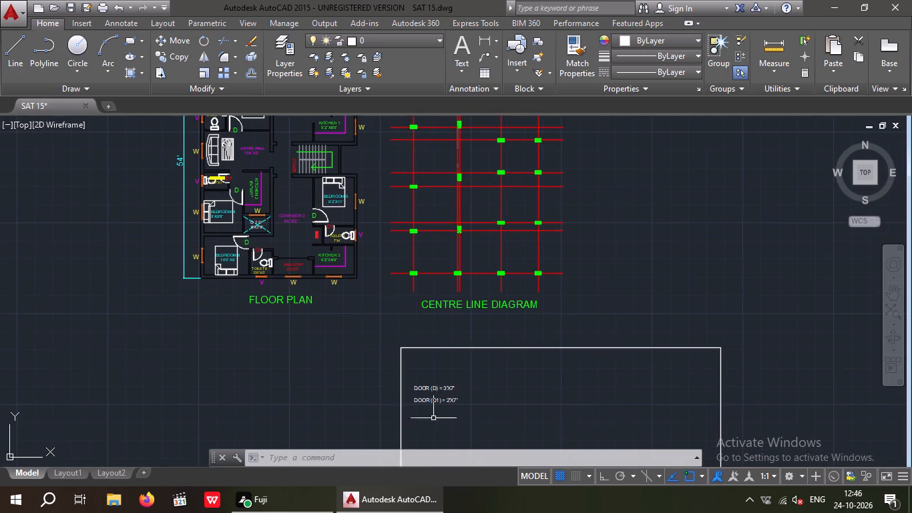
Add multiline text reading "WINDOW (W) = 3'X4'" at 10" height below the DOOR (D1) line.
middle_drag(433, 410, 399, 309)
scroll(395, 315, up, 4)
middle_drag(393, 309, 391, 293)
scroll(391, 293, up, 2)
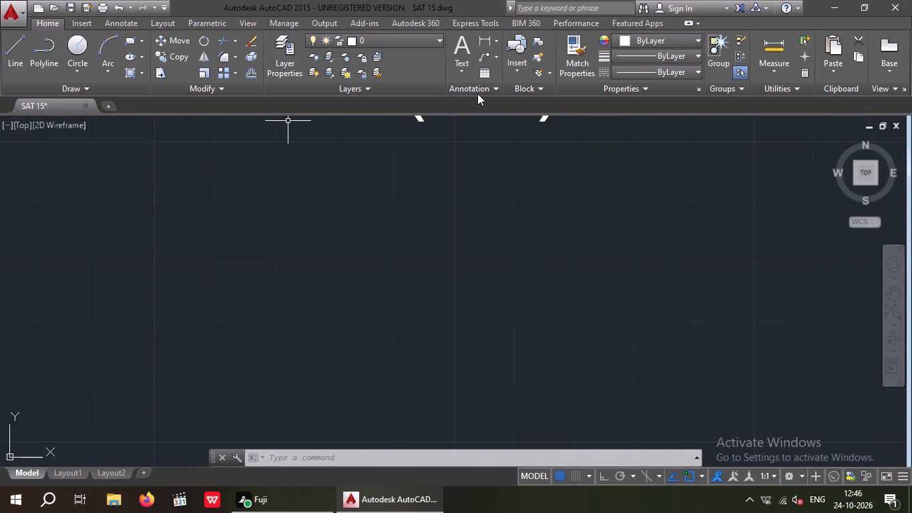
scroll(397, 204, down, 3)
click(463, 43)
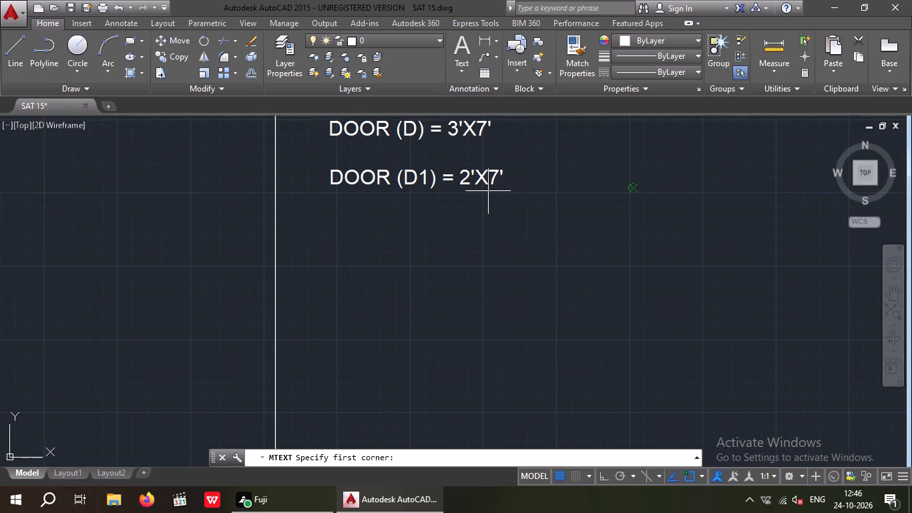
drag(338, 219, 349, 248)
click(855, 279)
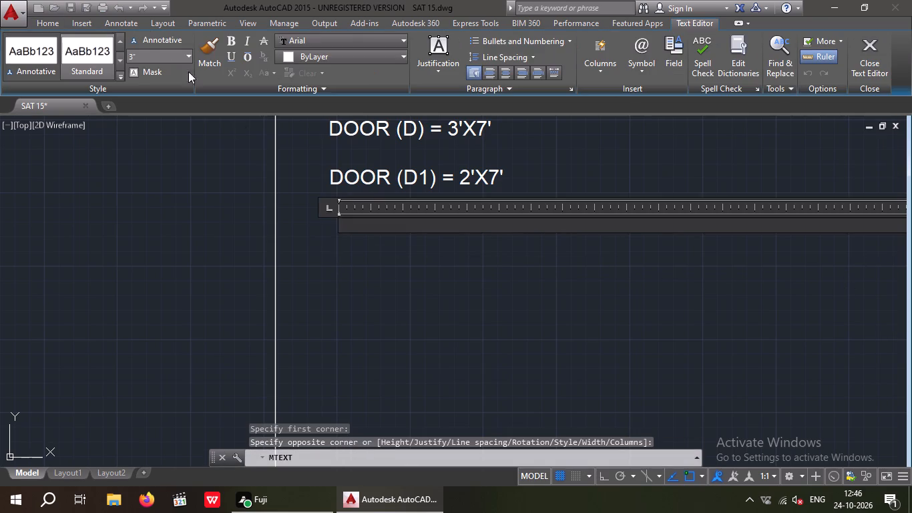
click(150, 57)
text(10")
key(Return)
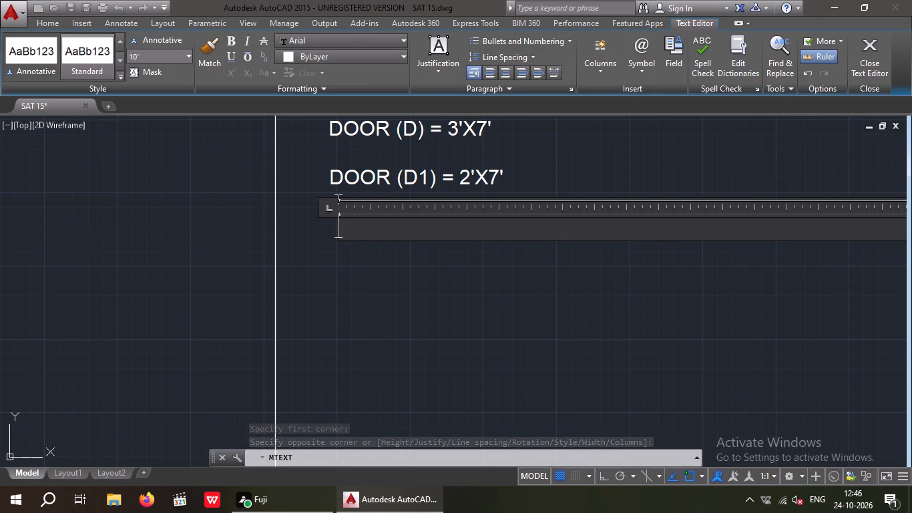
text(WINDO)
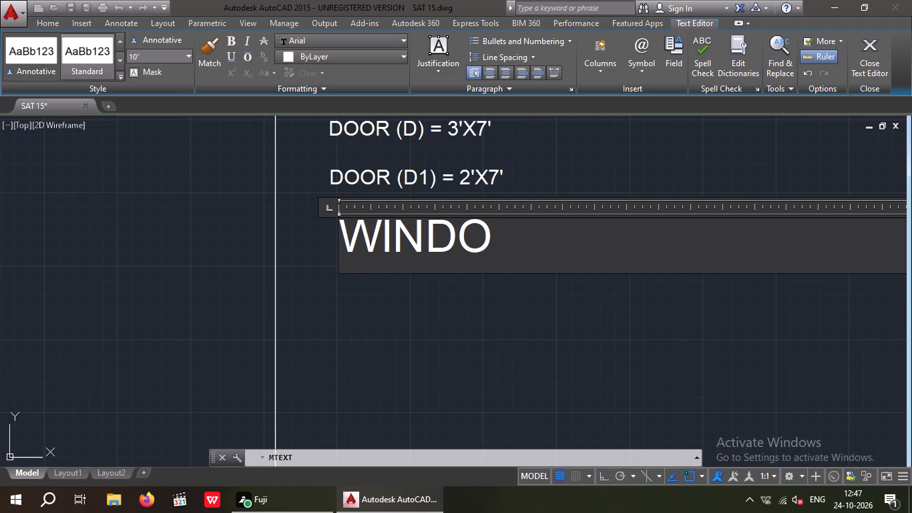
key(w)
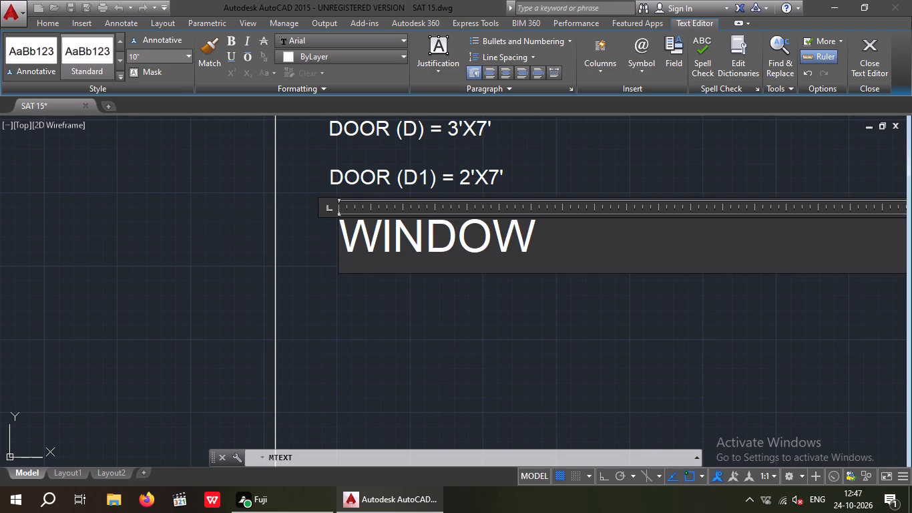
key(space)
key(shift+parenleft)
key(w)
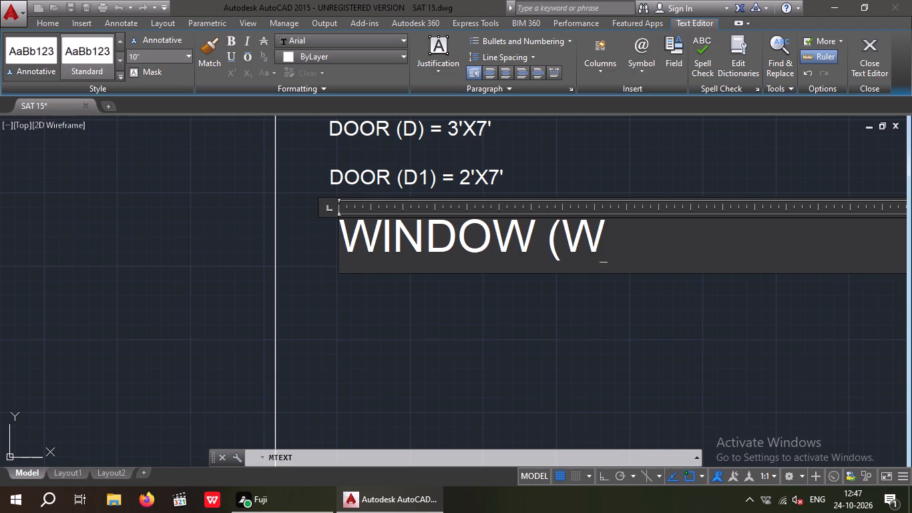
text())
key(space)
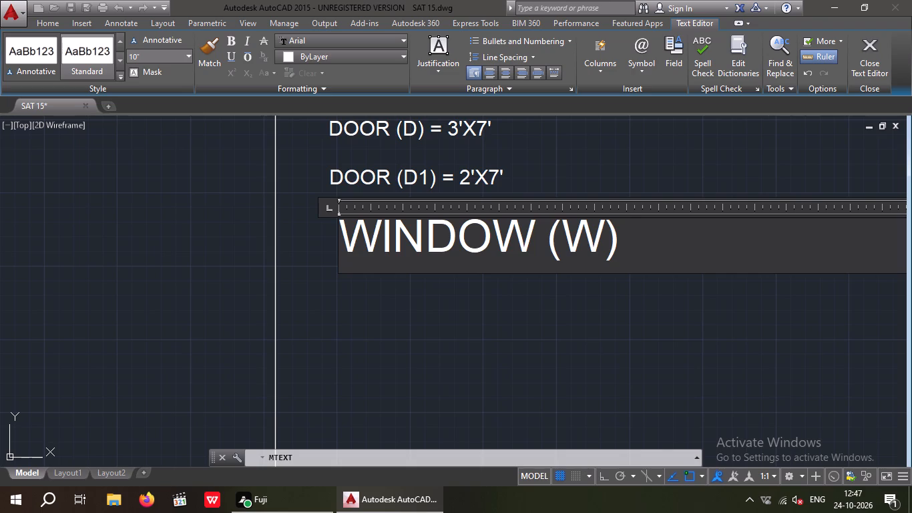
text(=)
key(space)
text(3')
text(4')
key(Left)
key(Left)
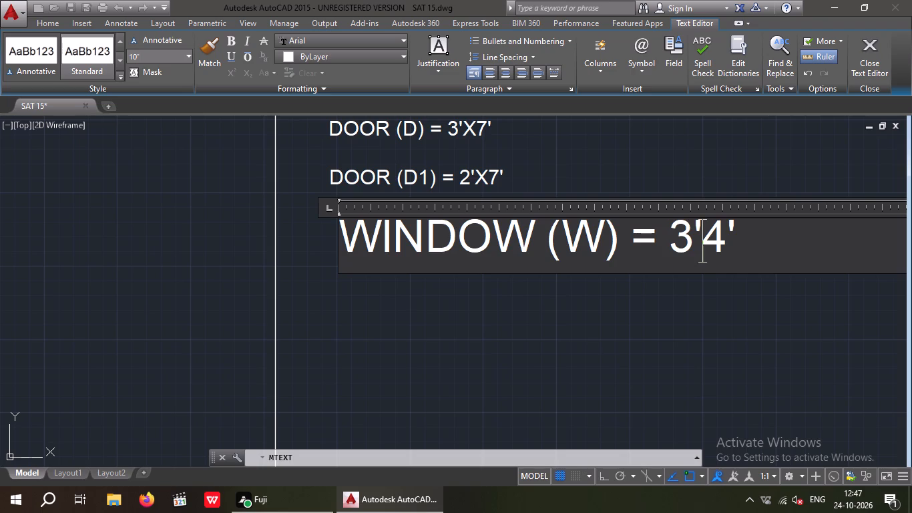
key(x)
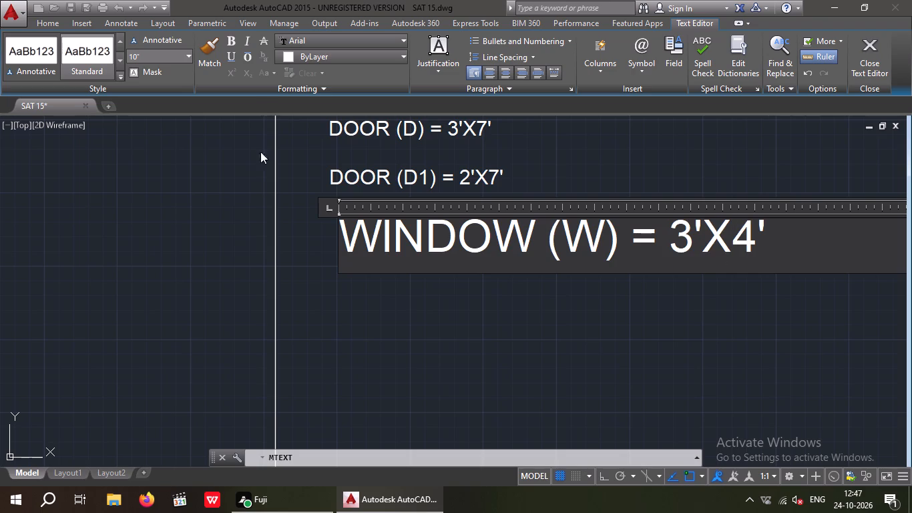
click(387, 302)
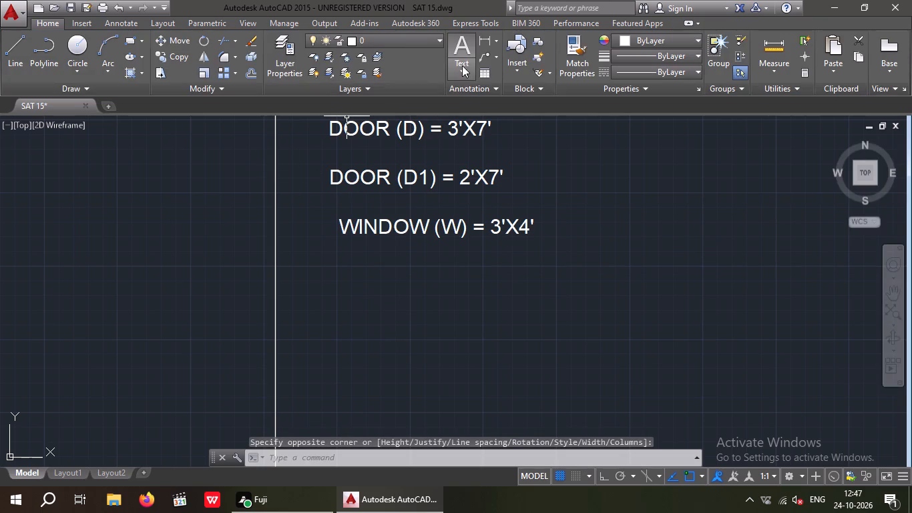
Add multiline text reading "WINDOW (W1) = 2'X4'" at 10" height below the WINDOW (W) line.
click(456, 43)
drag(347, 269, 347, 281)
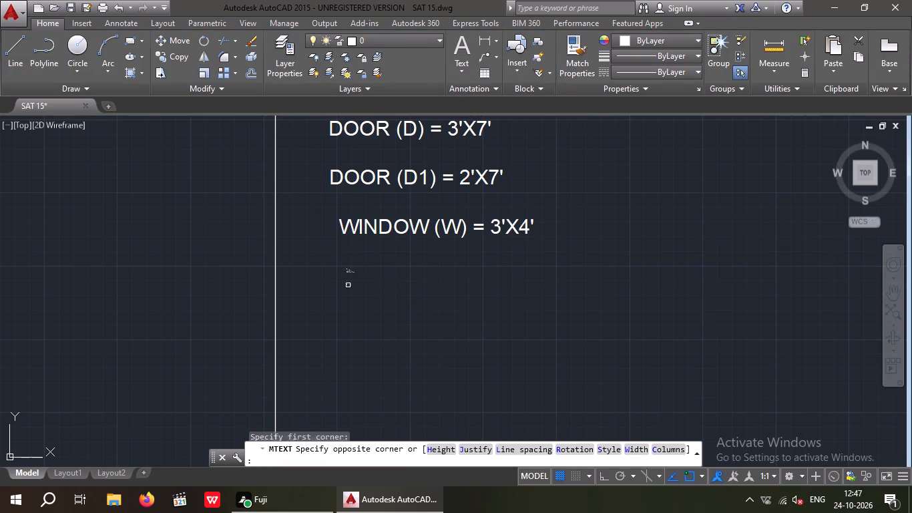
click(714, 325)
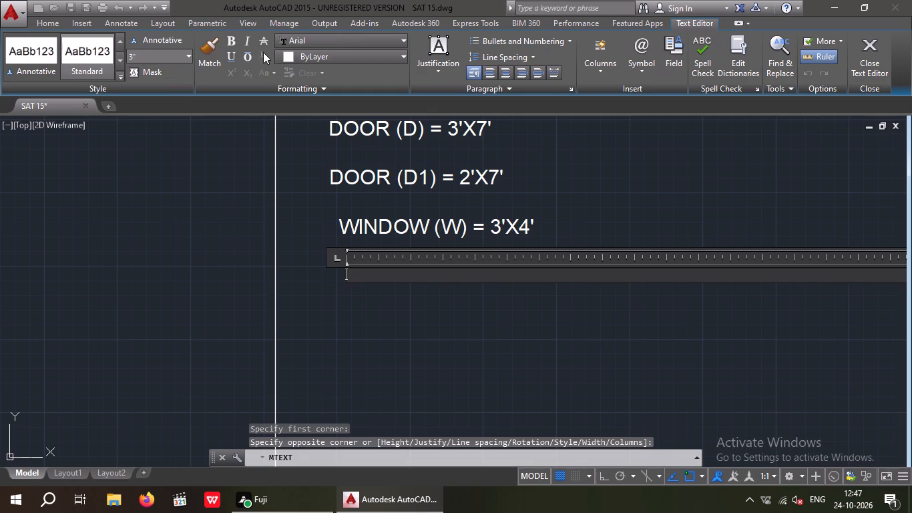
click(156, 61)
text(10)
key(shift+quotedbl)
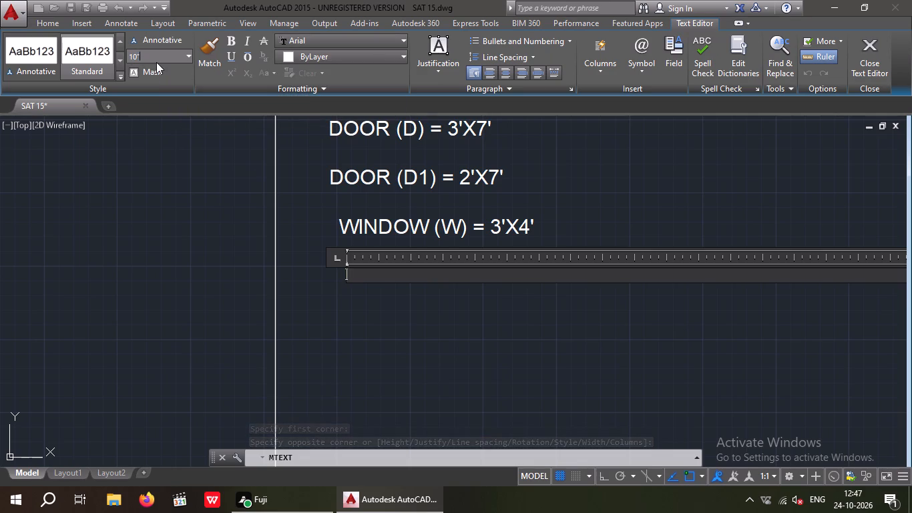
key(Return)
key(w)
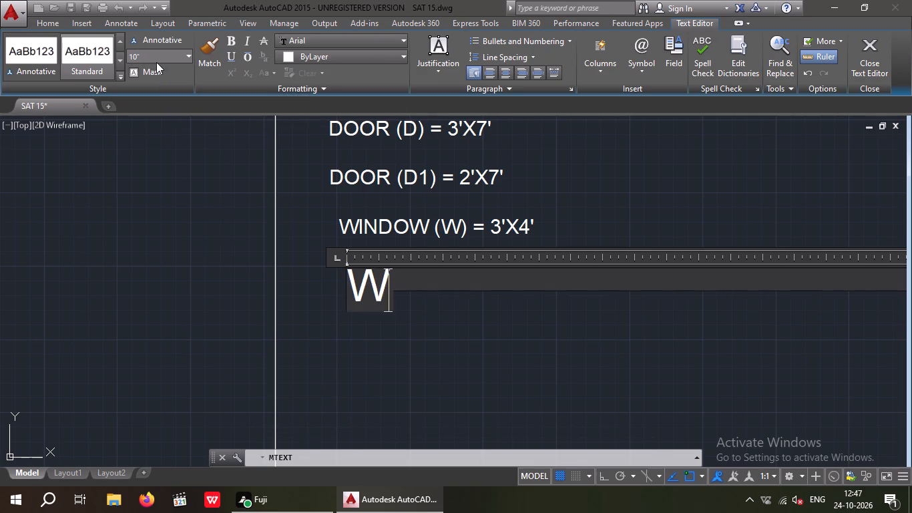
text(INDOW)
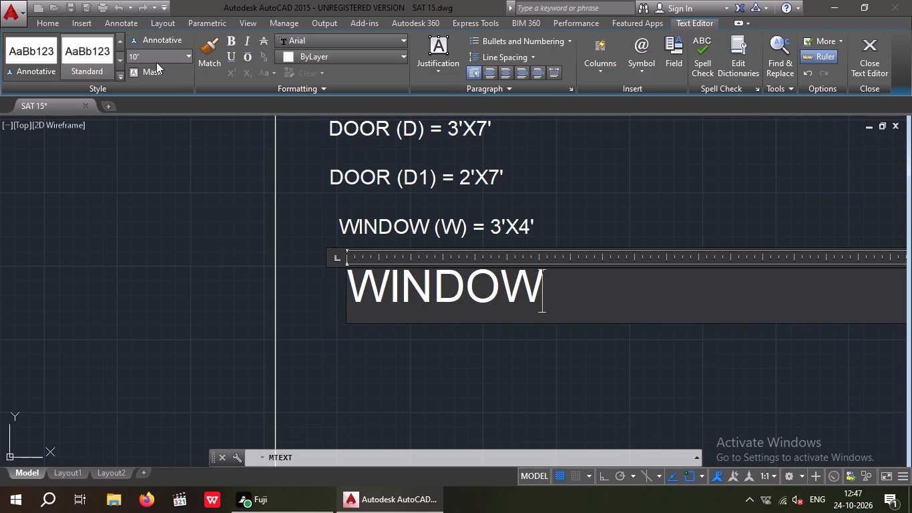
key(space)
key(shift+parenleft)
text(W1)
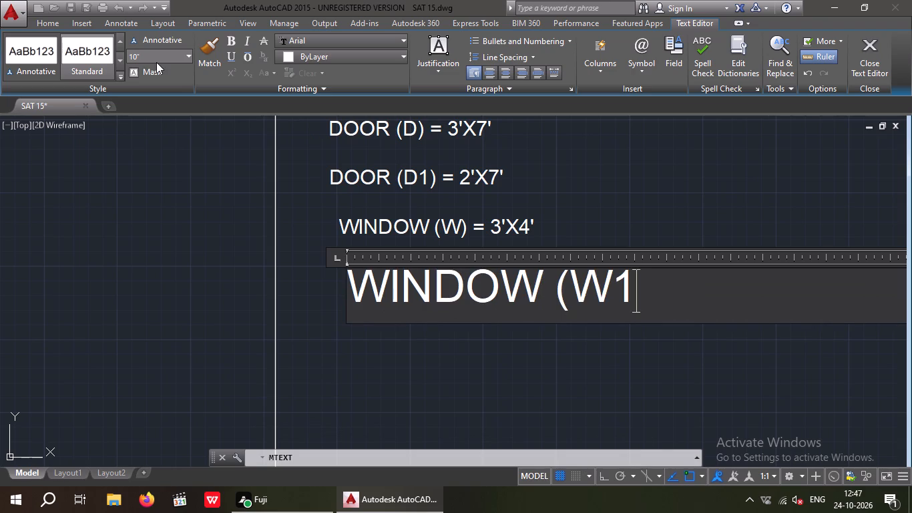
key(shift+parenright)
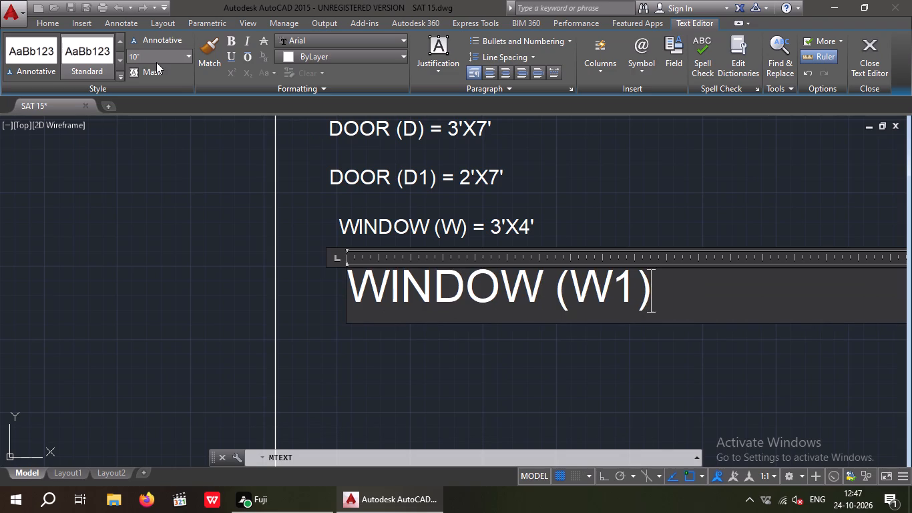
key(space)
key(equal)
key(space)
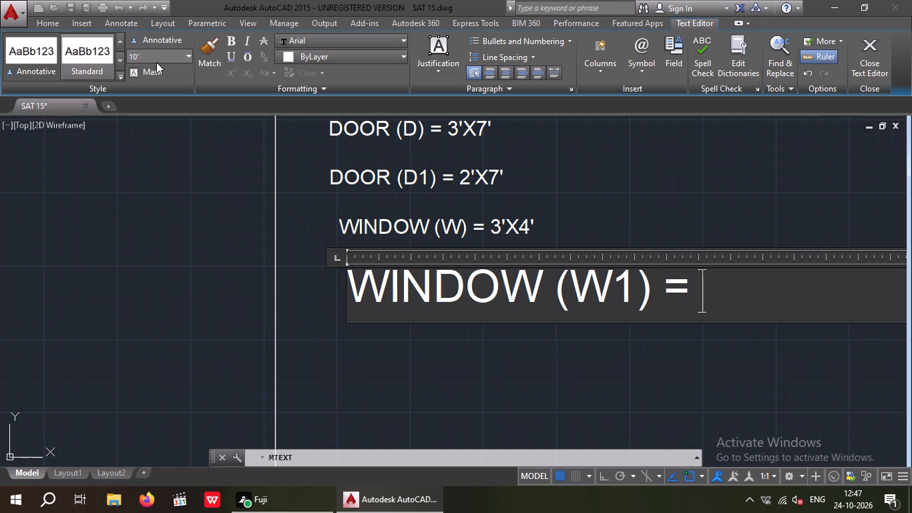
text(2')
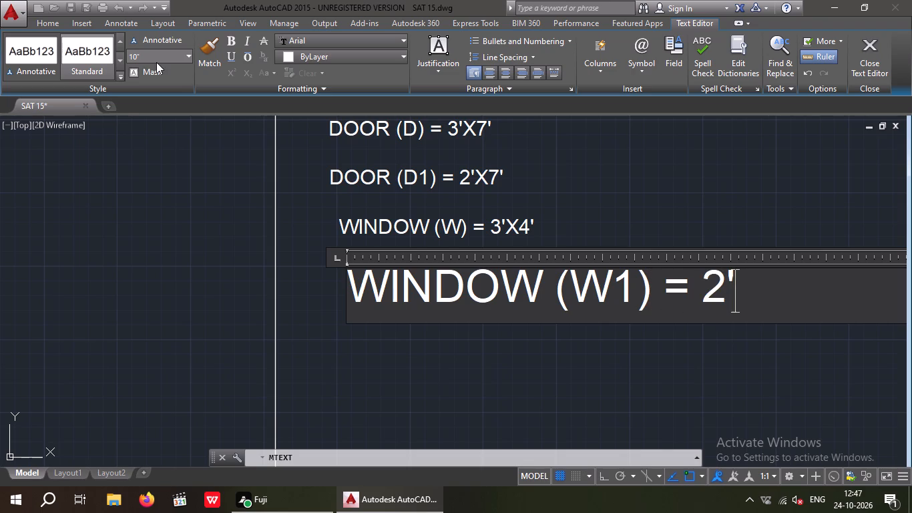
text(4')
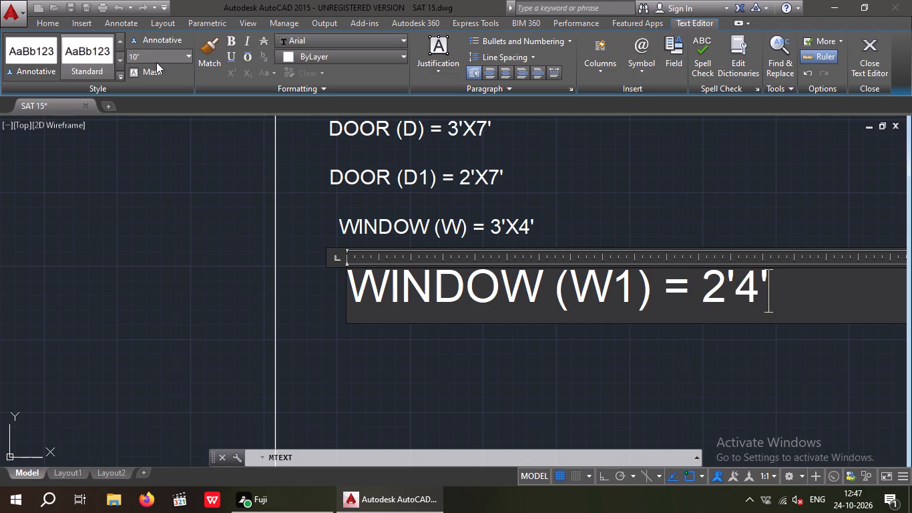
key(Left)
key(Left)
key(space)
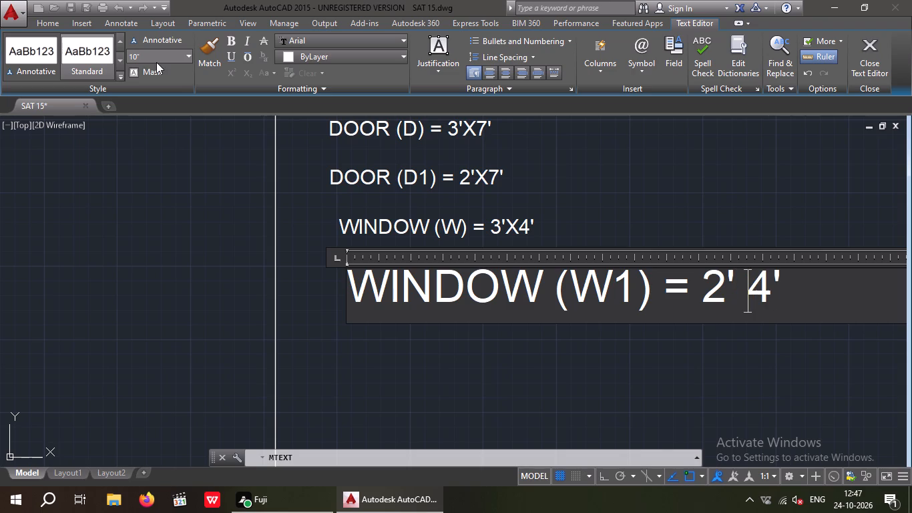
key(x)
key(Left)
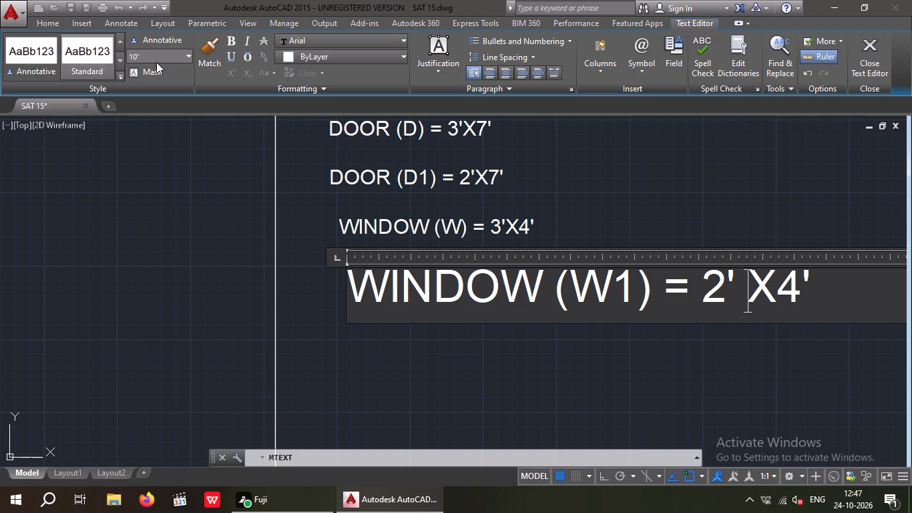
key(BackSpace)
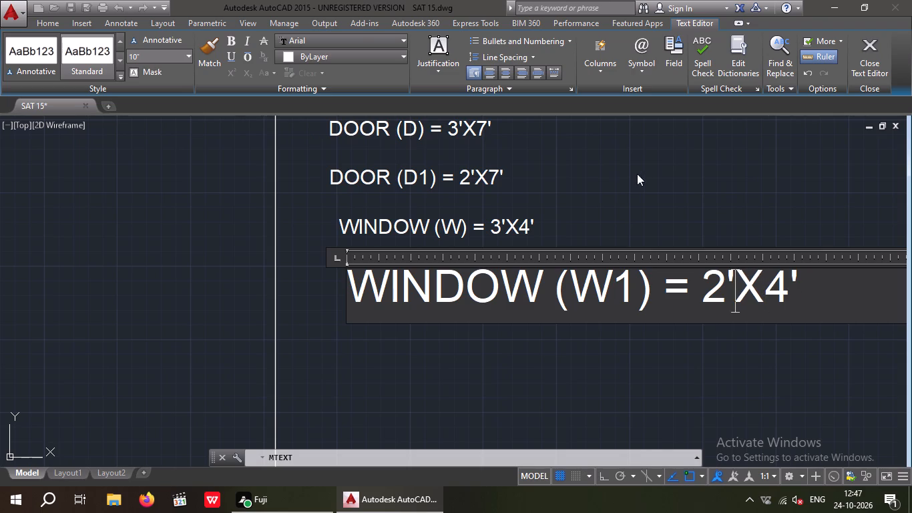
click(632, 176)
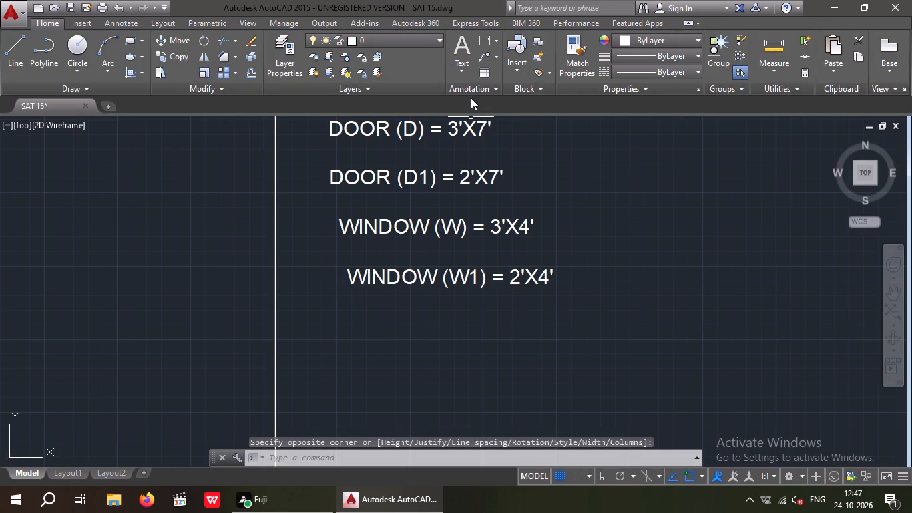
Add multiline text reading "VENTILETER (V) = 2'X1'" at 10" height below the WINDOW (W1) line.
click(460, 53)
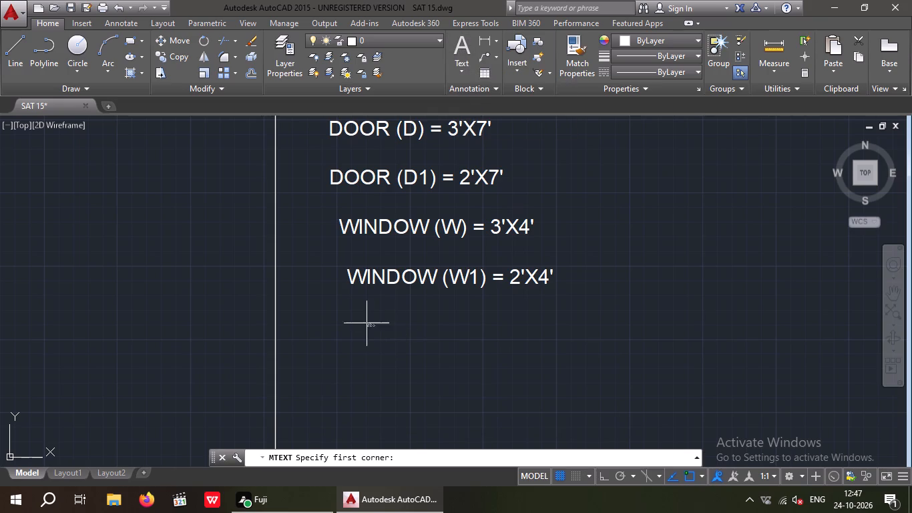
drag(353, 316, 357, 329)
click(717, 343)
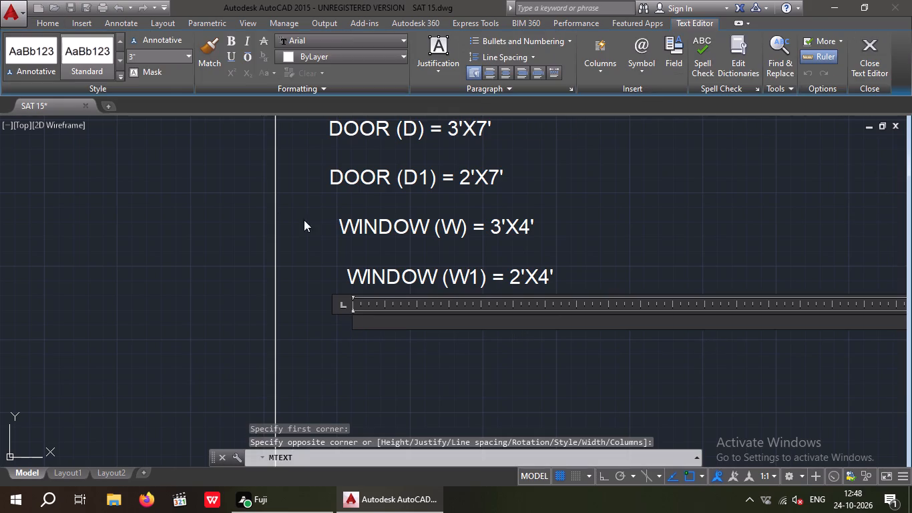
click(154, 57)
text(410)
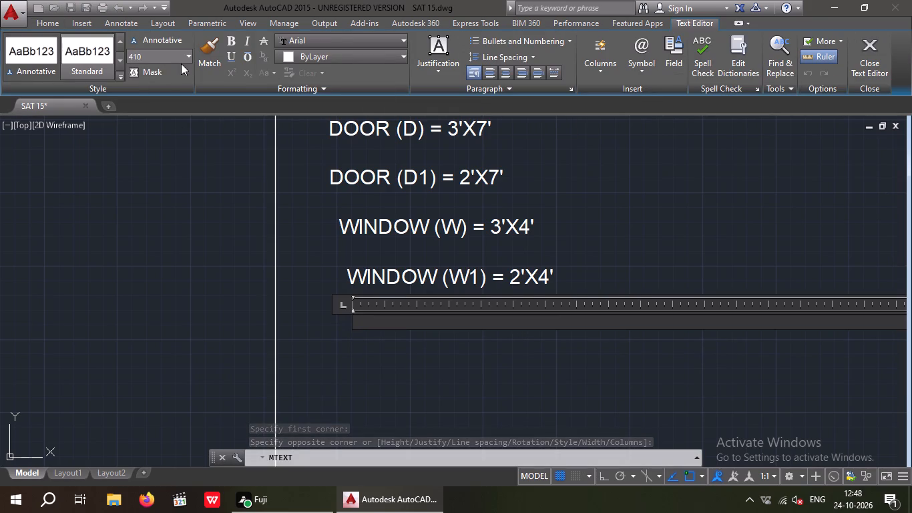
key(BackSpace)
key(BackSpace)
key(BackSpace)
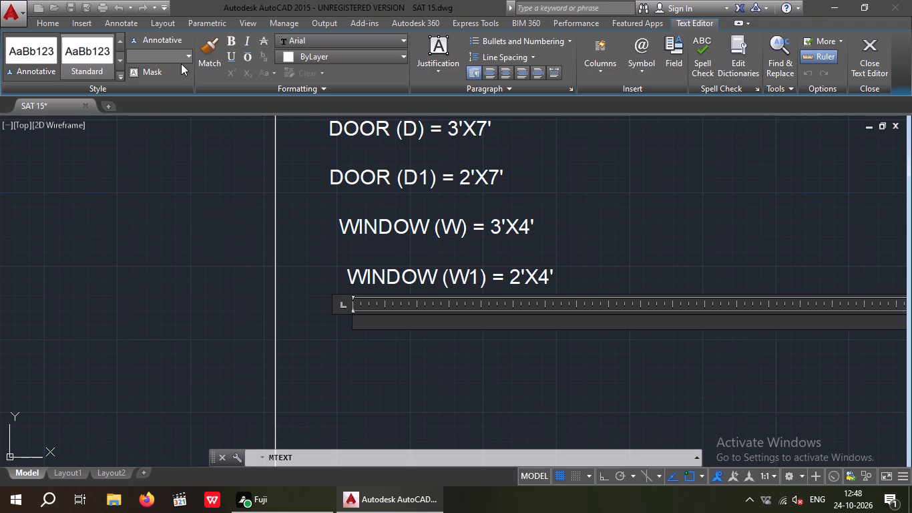
text(10)
key(shift+quotedbl)
key(Return)
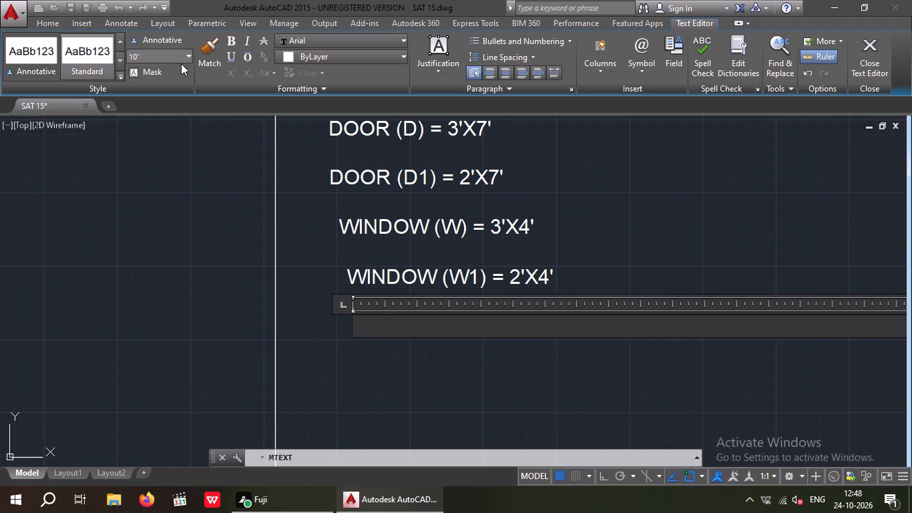
text(VENTI)
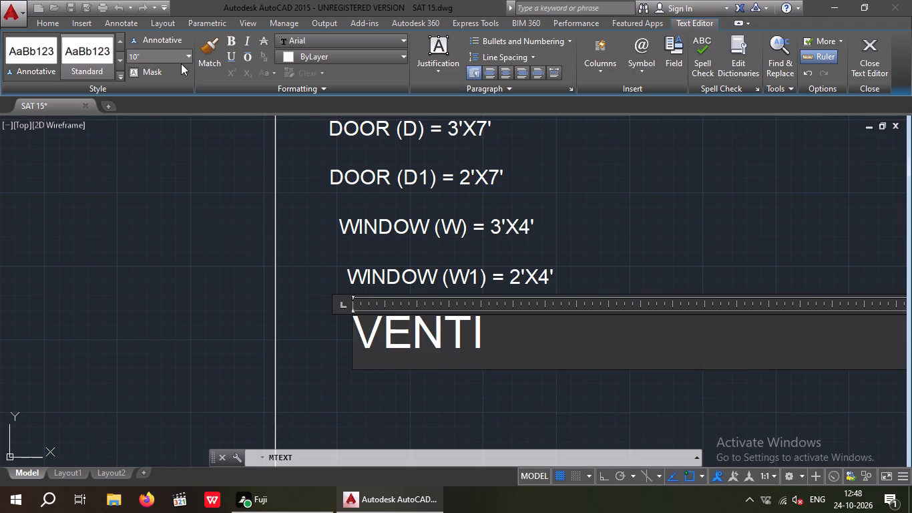
text(LETER)
key(space)
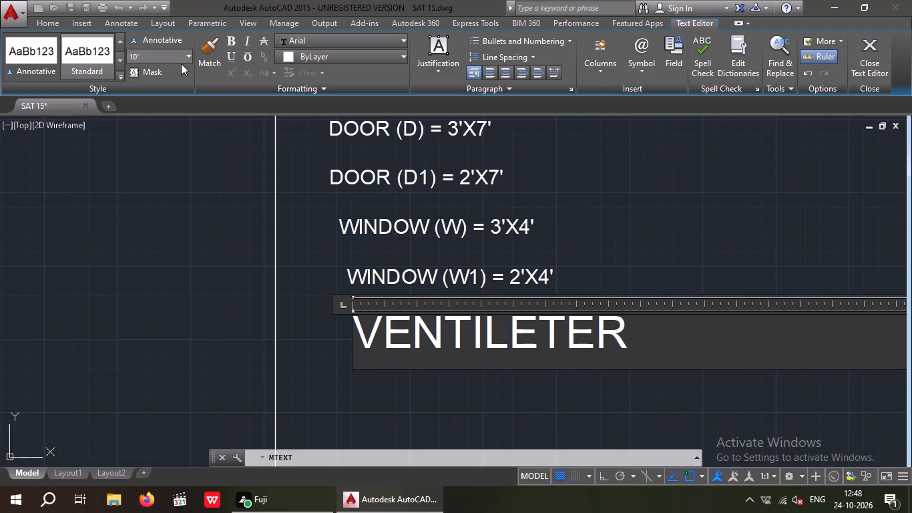
key(shift+parenleft)
key(v)
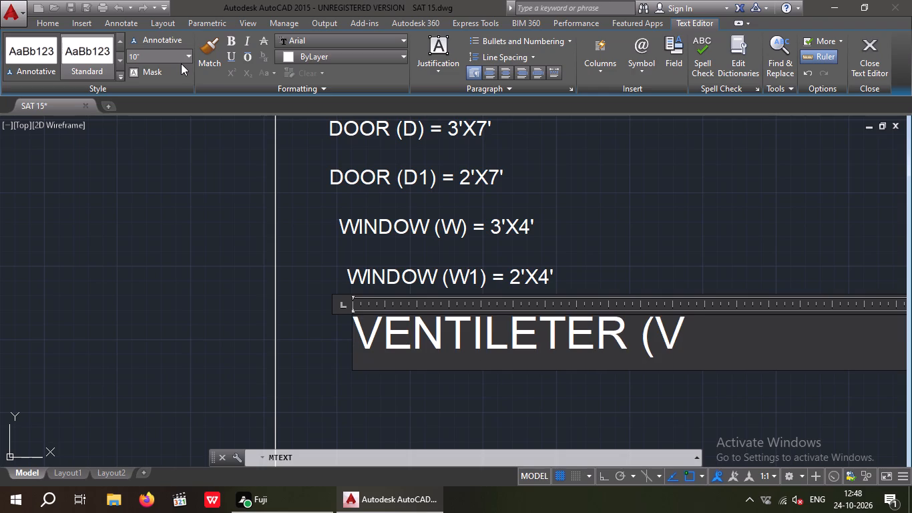
key(shift+parenright)
key(space)
text(=)
key(space)
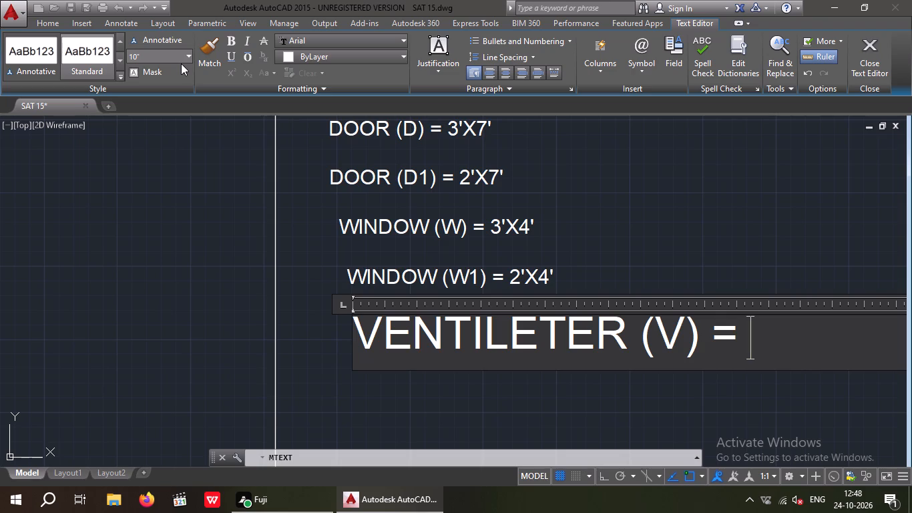
key(2)
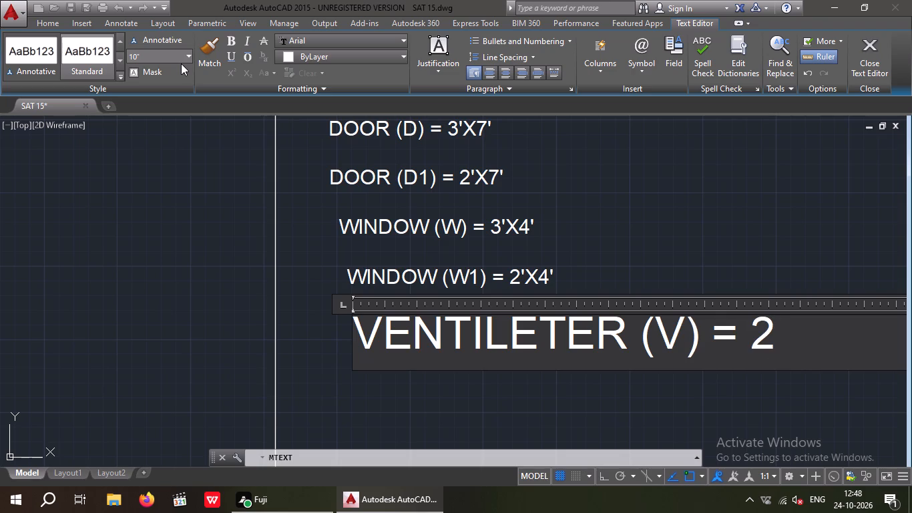
key(apostrophe)
key(x)
text(1')
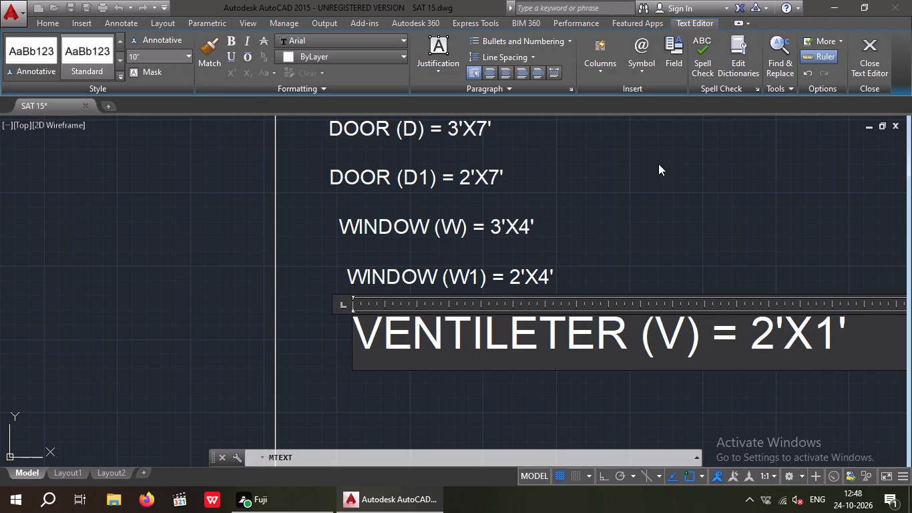
drag(707, 220, 687, 230)
Add multiline text reading "OUTER WALL THICKNESS = 9"" at 10" height below the VENTILETER (V) line, leaving a wider gap.
scroll(633, 214, down, 1)
middle_drag(629, 222, 586, 285)
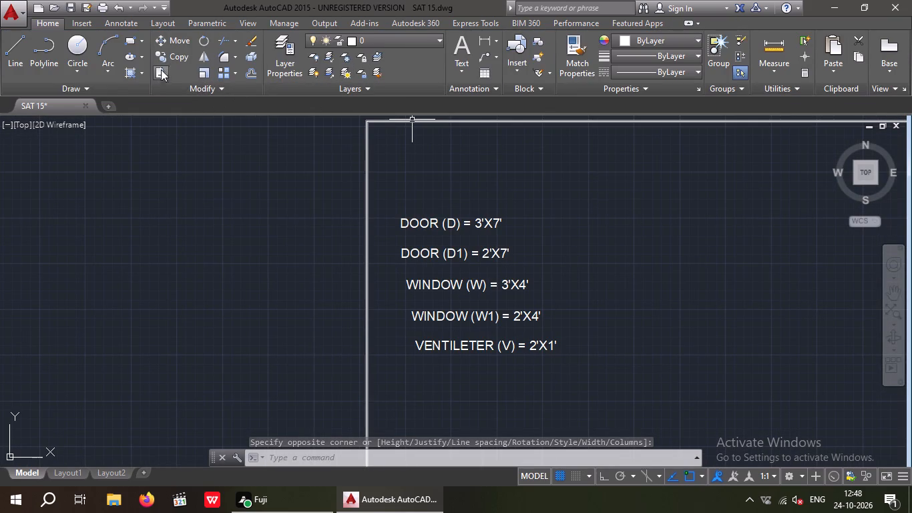
click(461, 53)
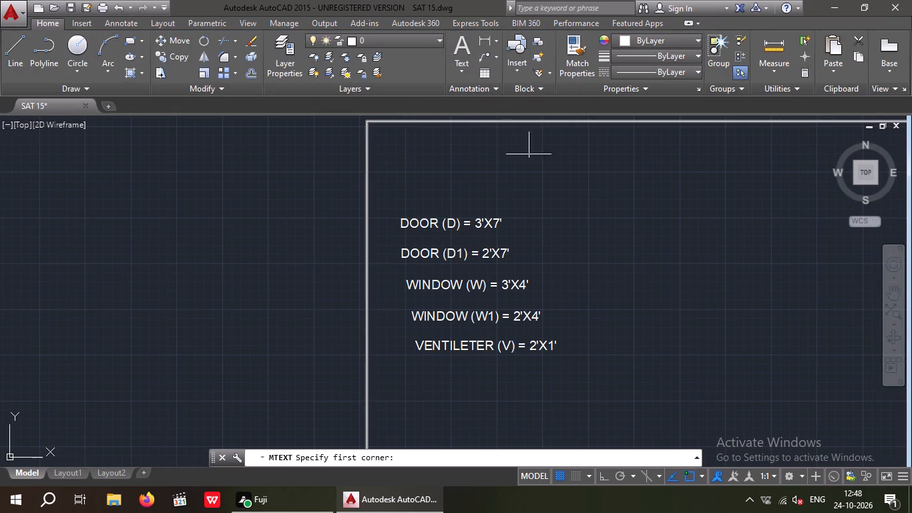
middle_drag(661, 351, 636, 228)
drag(397, 269, 403, 293)
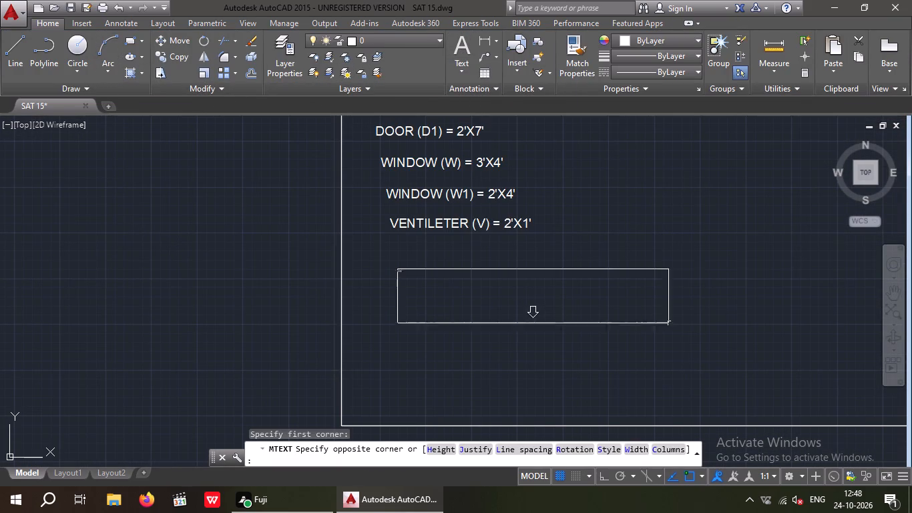
click(755, 301)
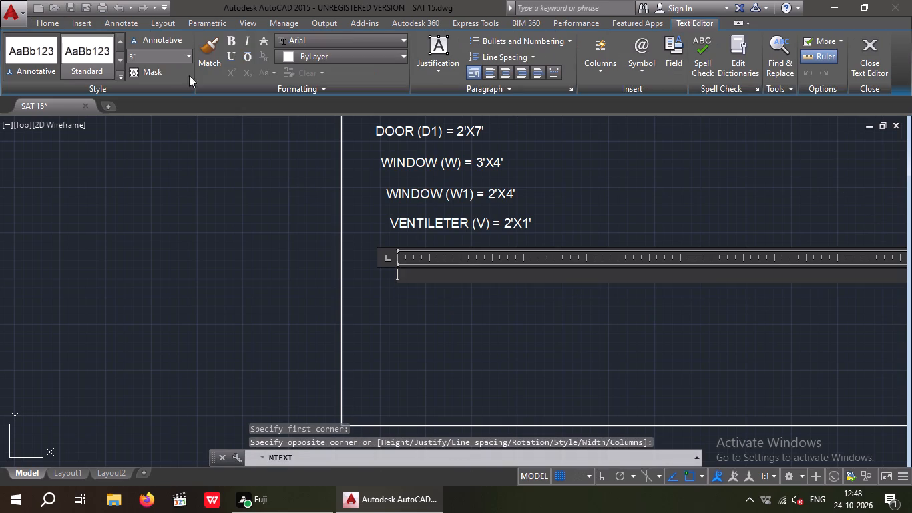
click(162, 57)
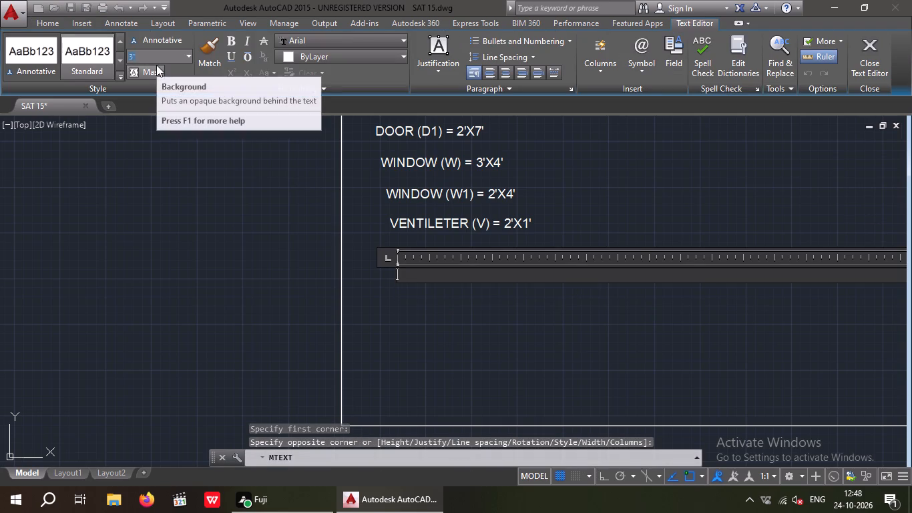
key(BackSpace)
text(10")
key(Return)
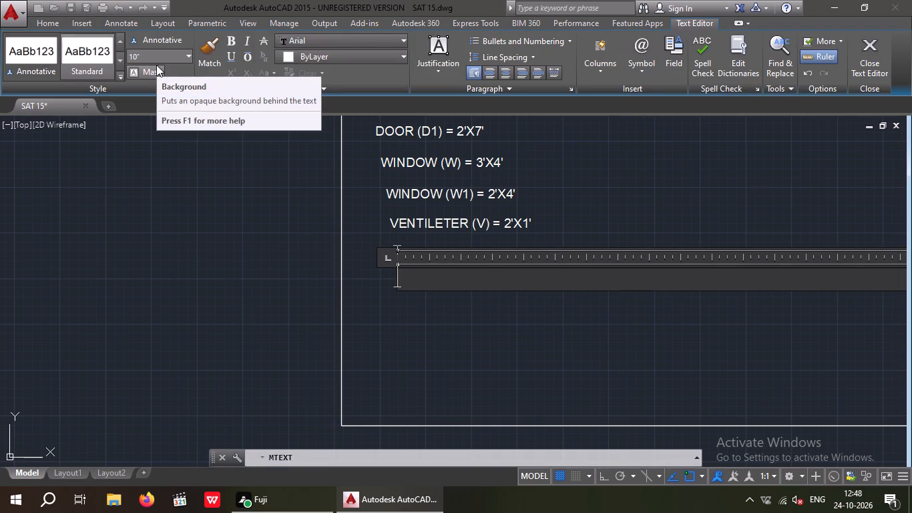
key(o)
key(u)
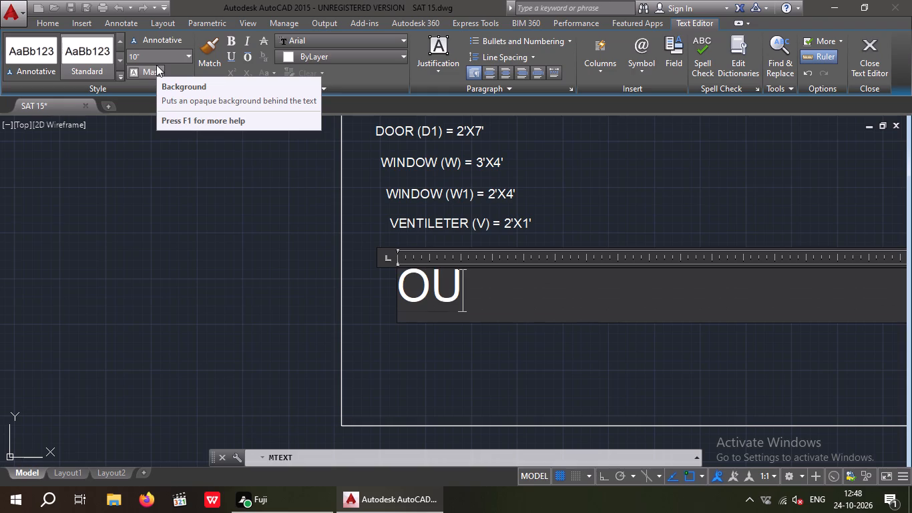
text(TER WA)
text(LL)
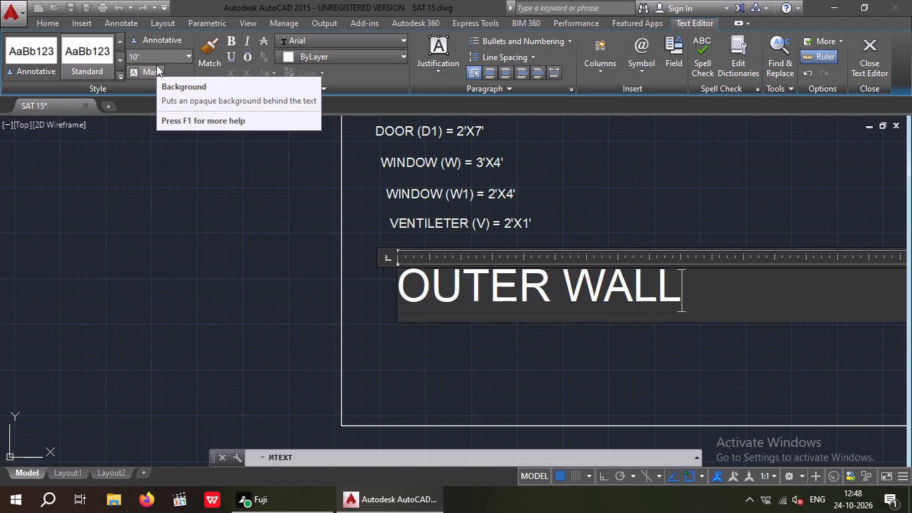
key(space)
text(THICKNESS)
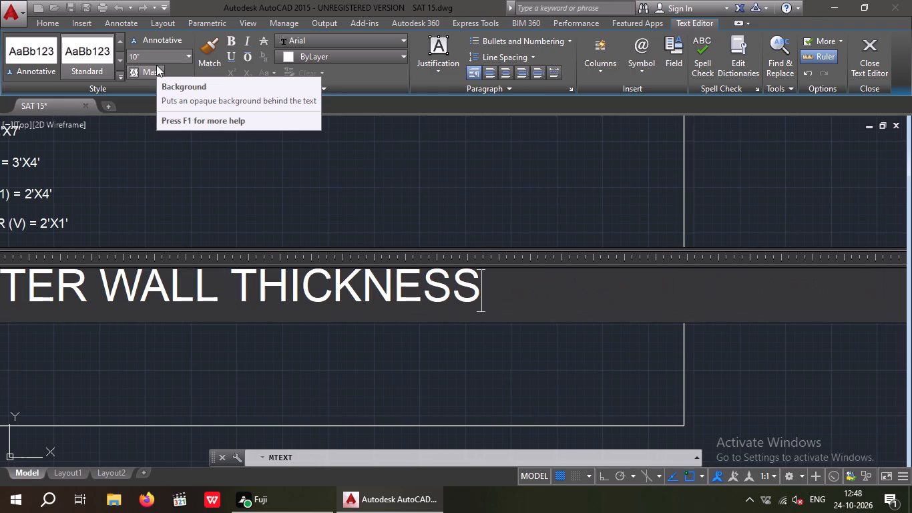
key(space)
key(equal)
key(space)
key(9)
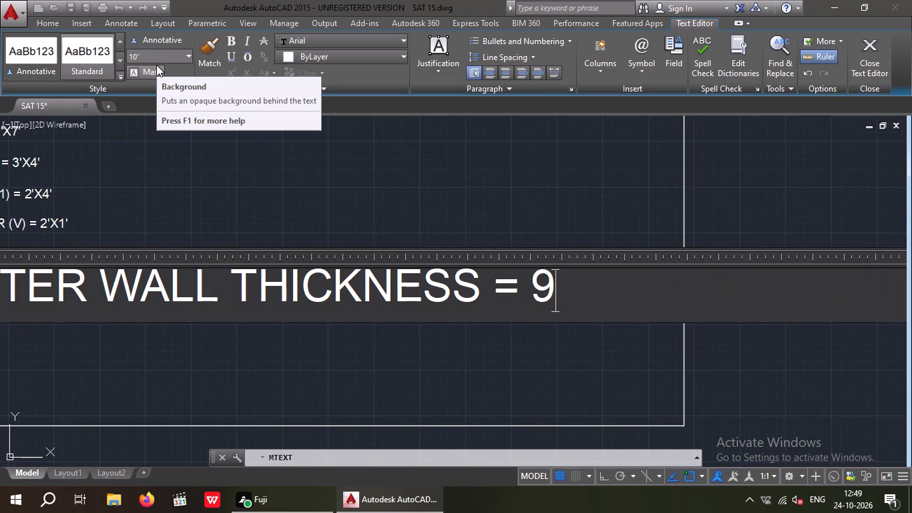
key(shift+quotedbl)
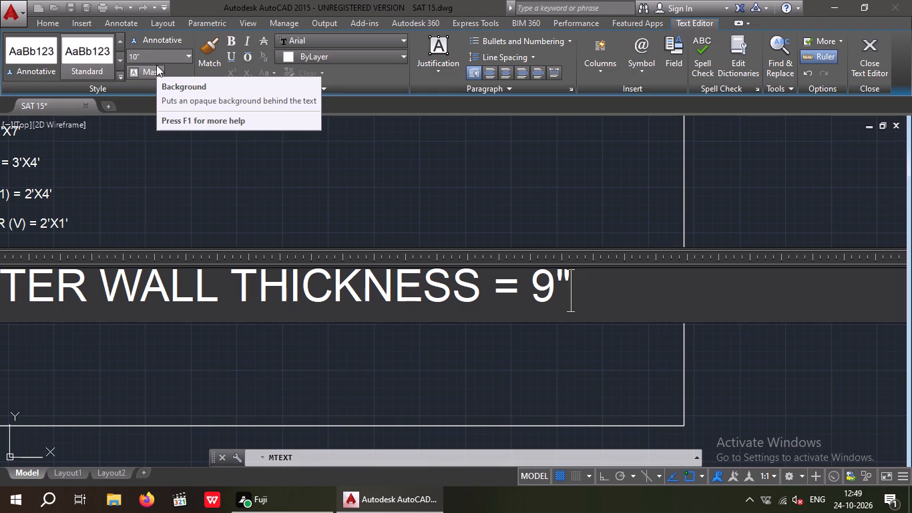
click(297, 374)
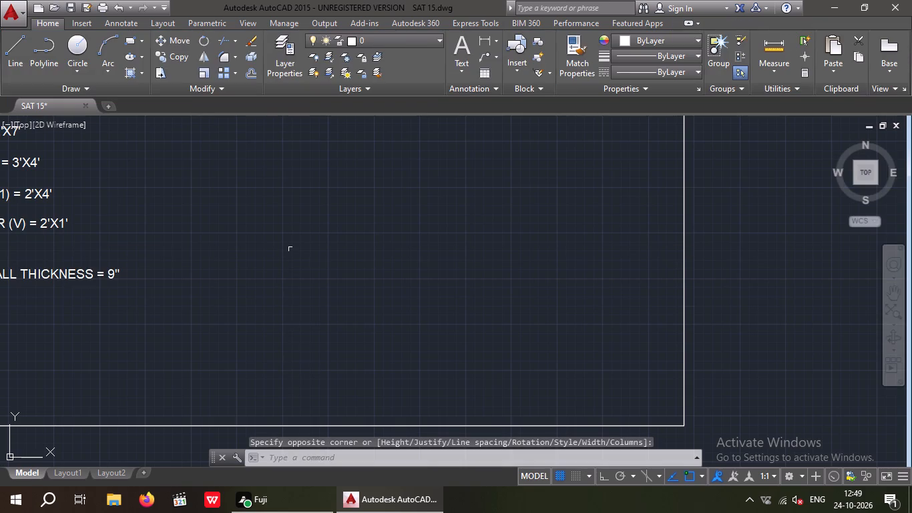
Add multiline text reading "INNER WALL THICKNESS = 4"" at 10" height below the OUTER WALL THICKNESS line.
scroll(454, 246, down, 1)
middle_drag(318, 309, 439, 283)
scroll(439, 283, up, 1)
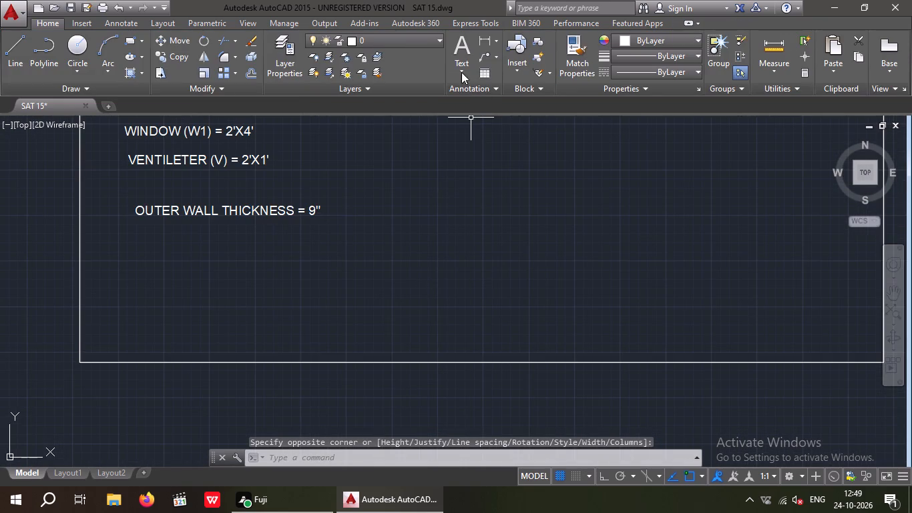
click(465, 50)
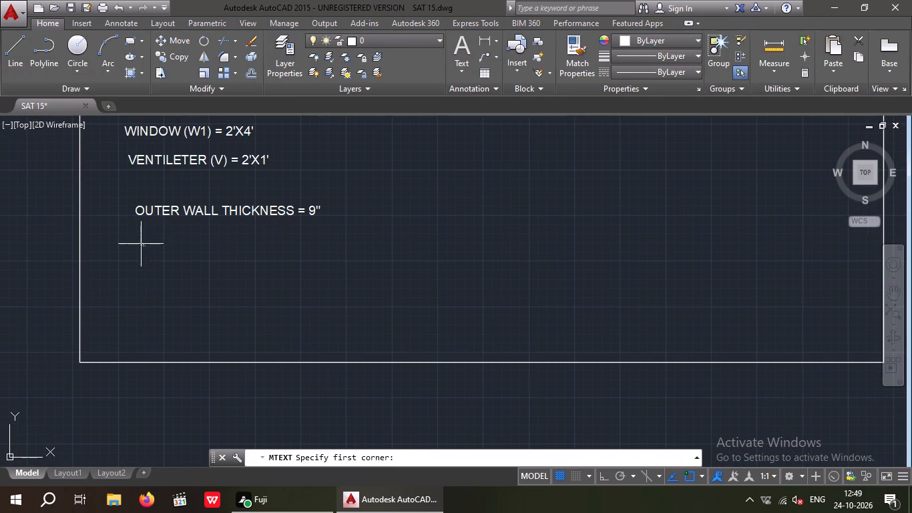
drag(141, 244, 147, 248)
click(507, 276)
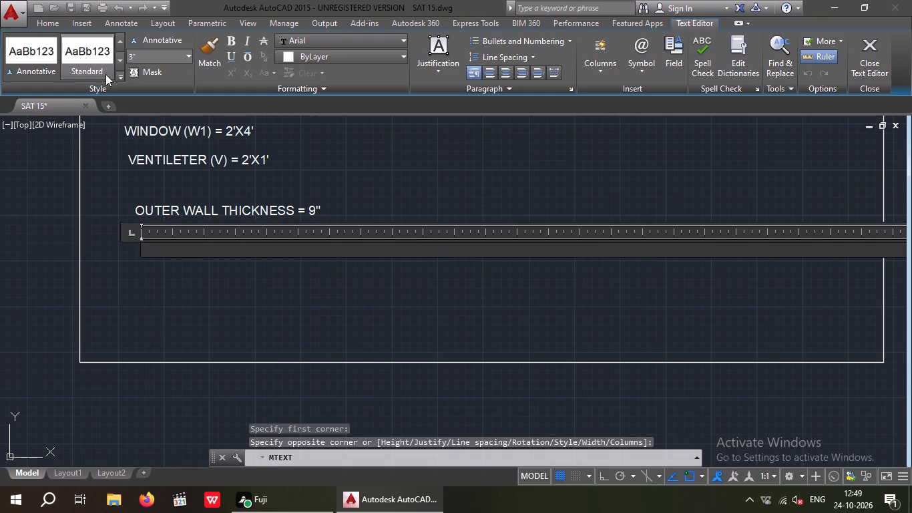
click(147, 57)
text(10)
key(shift+quotedbl)
key(Return)
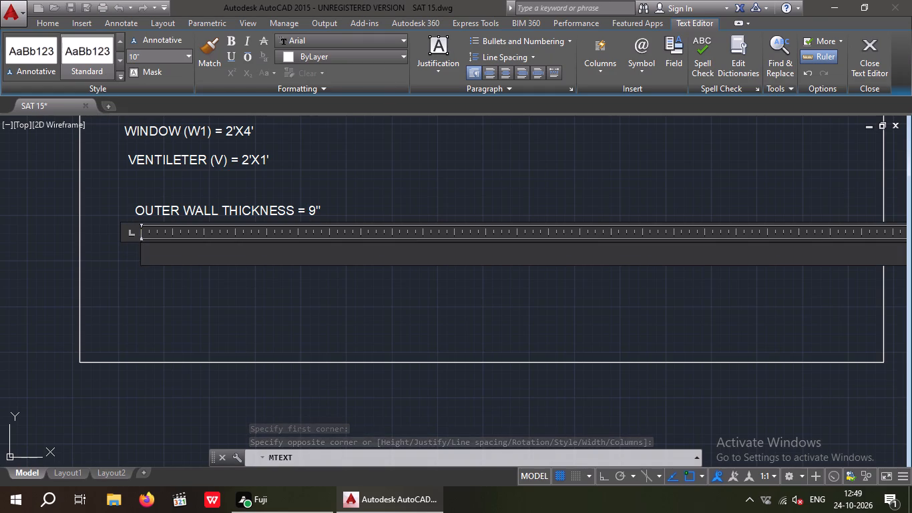
text(INNER WALL)
key(space)
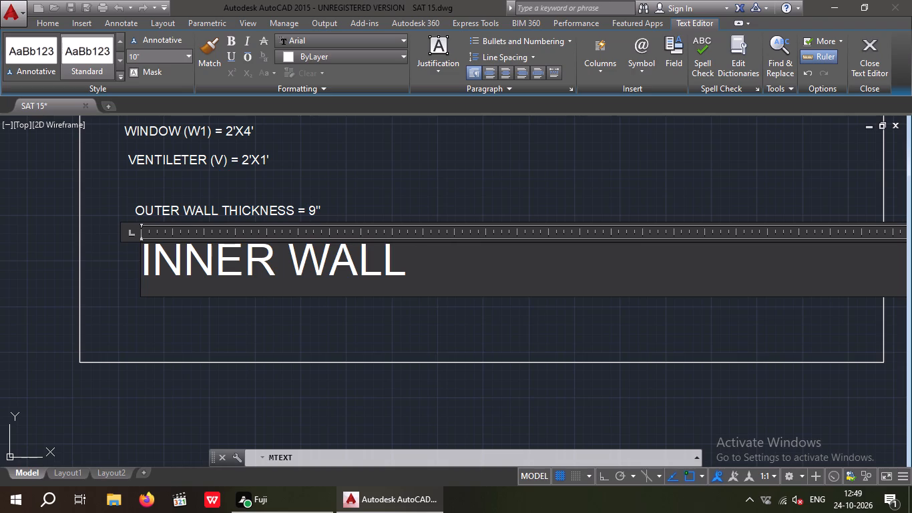
text(THI)
key(c)
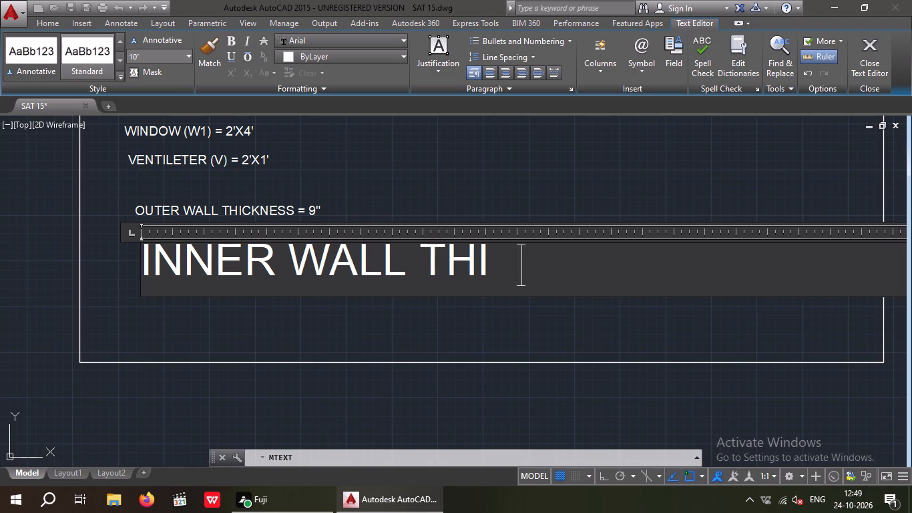
key(k)
key(n)
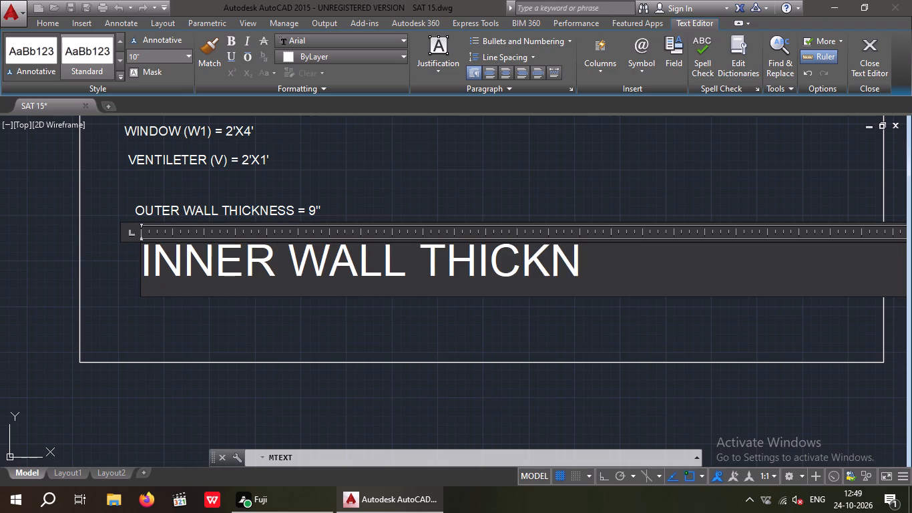
text(ESS)
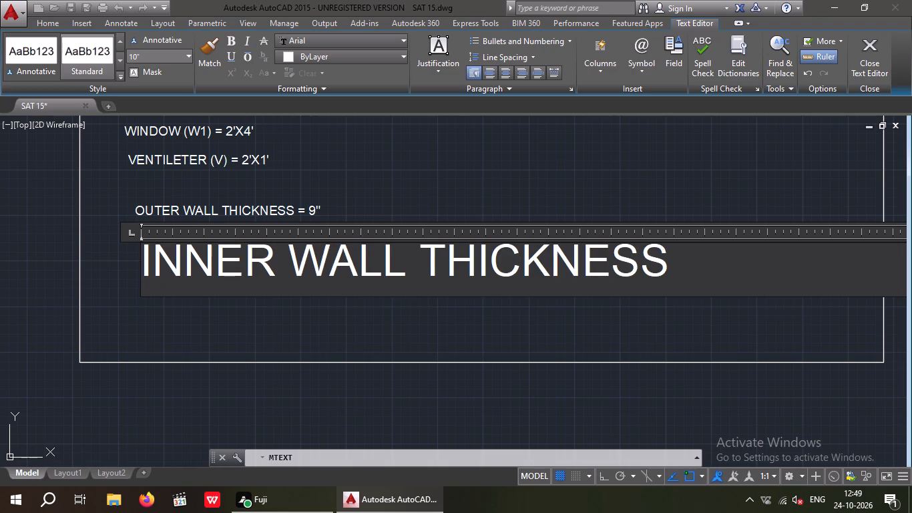
key(space)
key(equal)
key(space)
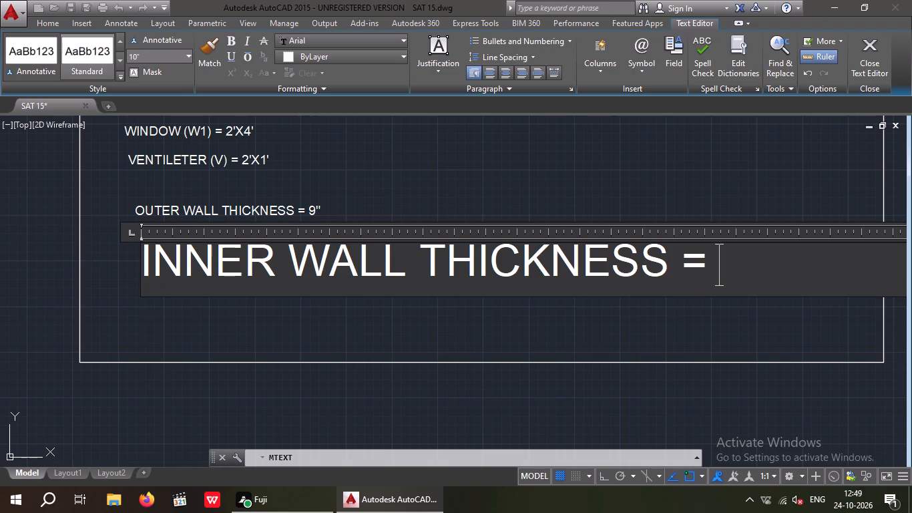
text(4")
key(Return)
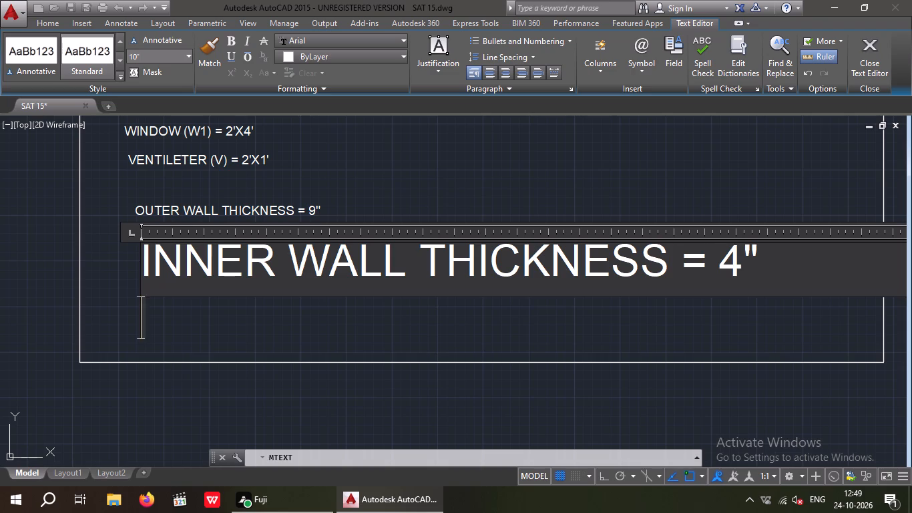
click(503, 197)
Add multiline text reading "SIZE OF THE COLUMN = 1'6"X9"" at 10" height below the INNER WALL THICKNESS line.
scroll(486, 204, down, 1)
middle_click(327, 270)
scroll(327, 270, up, 1)
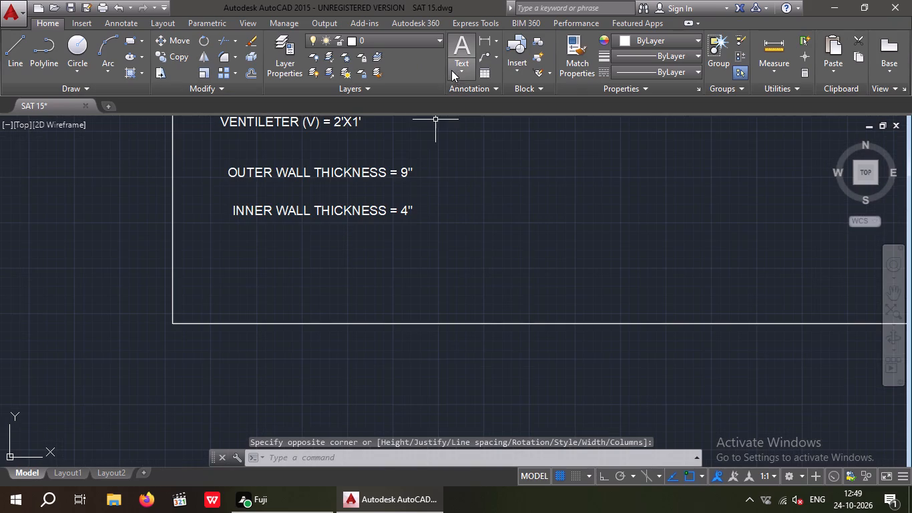
click(463, 50)
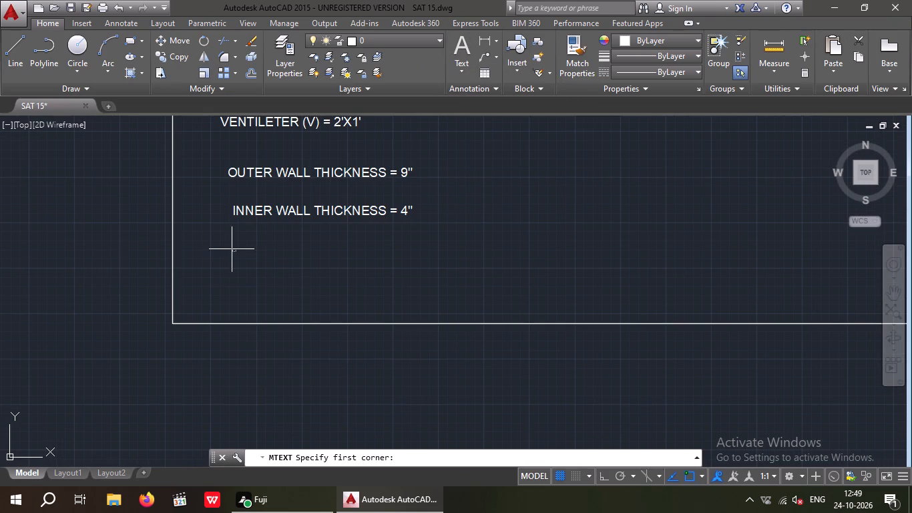
drag(232, 249, 244, 261)
click(642, 288)
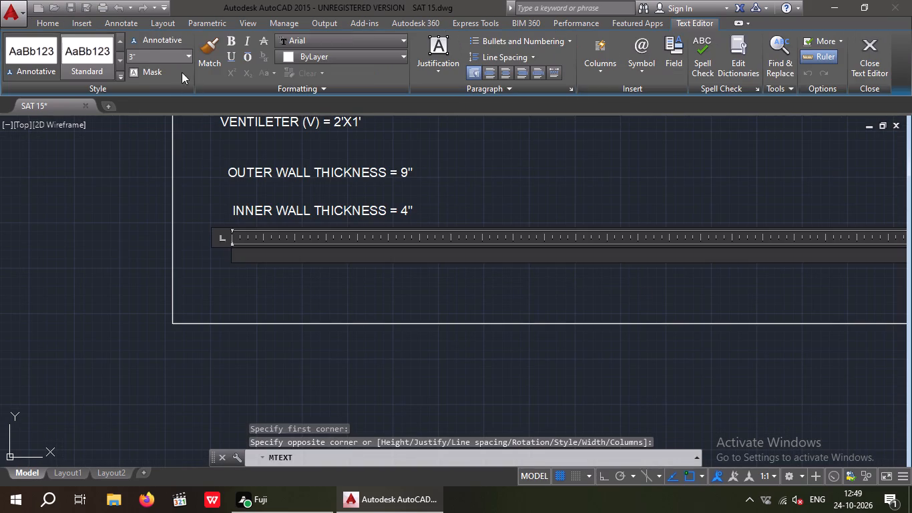
click(158, 59)
key(BackSpace)
text(10)
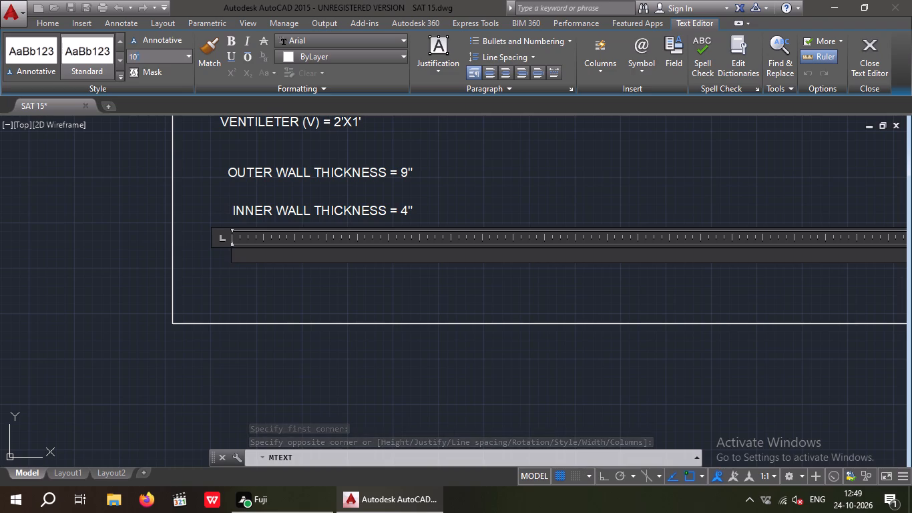
key(shift+quotedbl)
key(Return)
text(SIZE)
key(space)
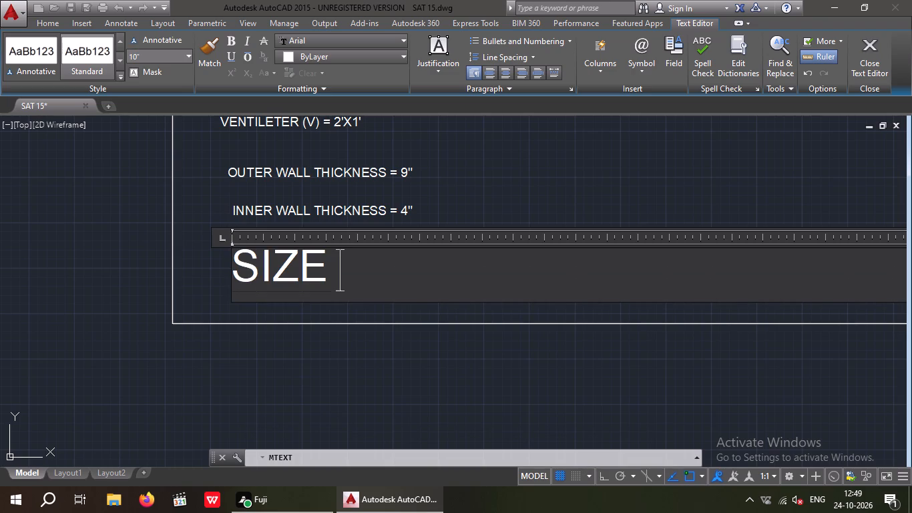
text(OF THE COLU)
text(MN)
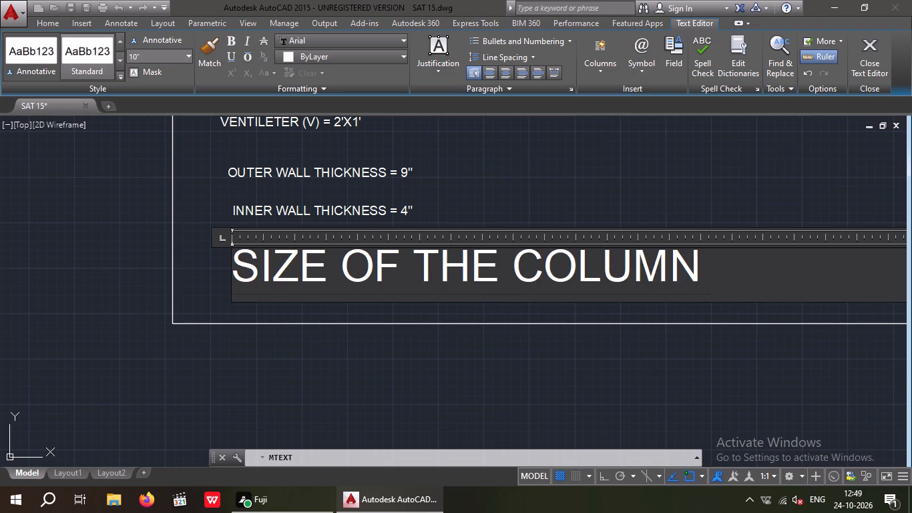
key(space)
key(equal)
key(space)
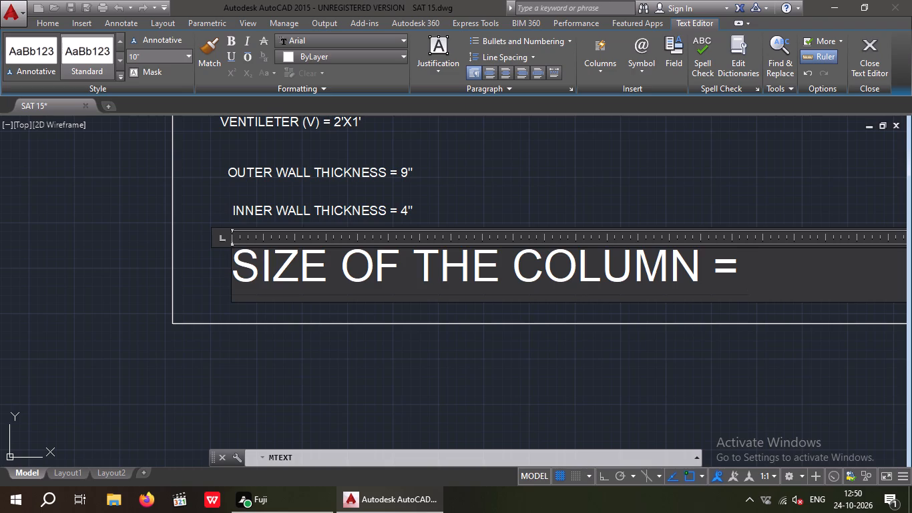
key(1)
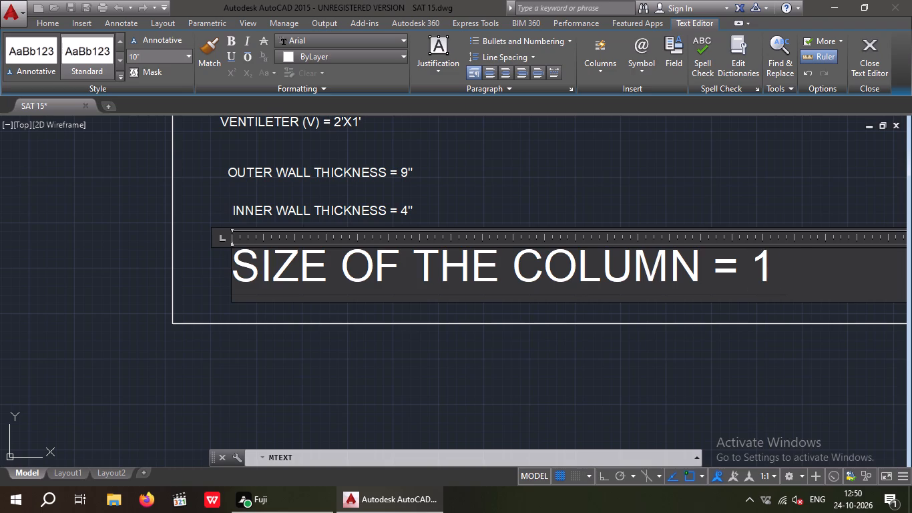
key(8)
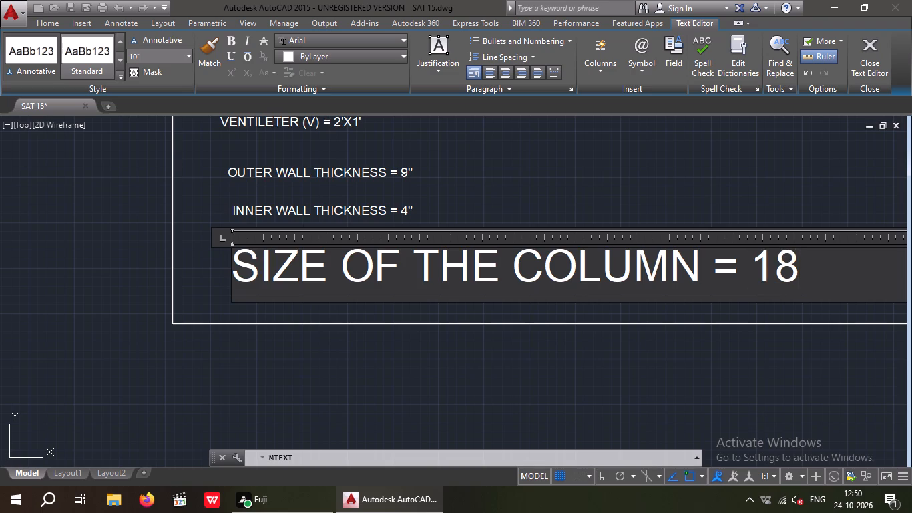
key(BackSpace)
text('6)
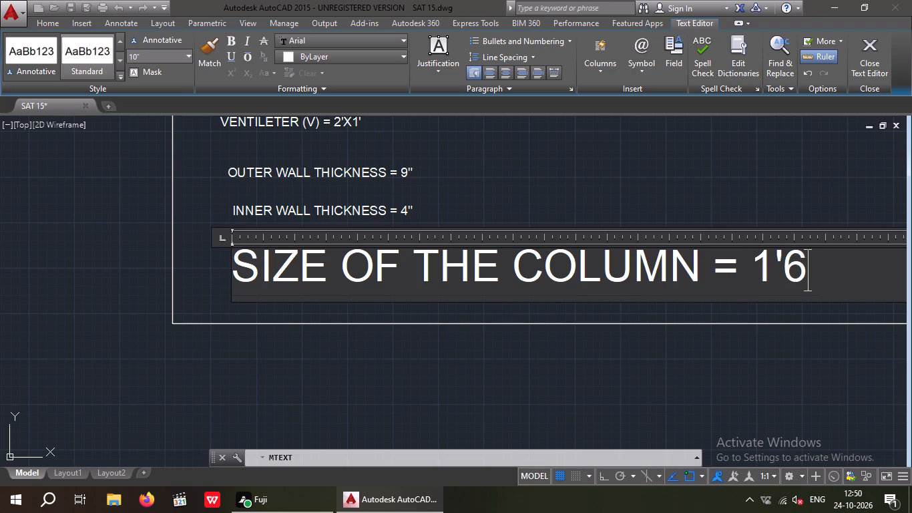
key(shift+quotedbl)
key(x)
key(9)
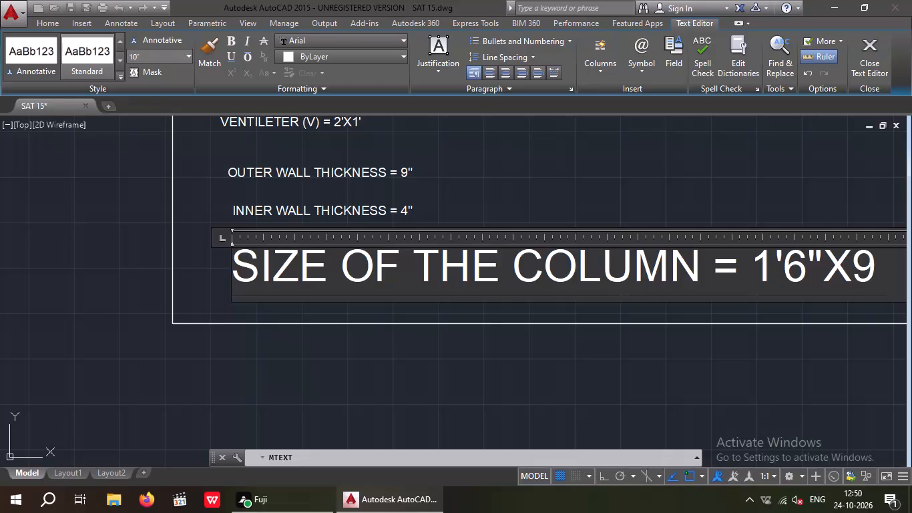
key(shift+quotedbl)
click(531, 194)
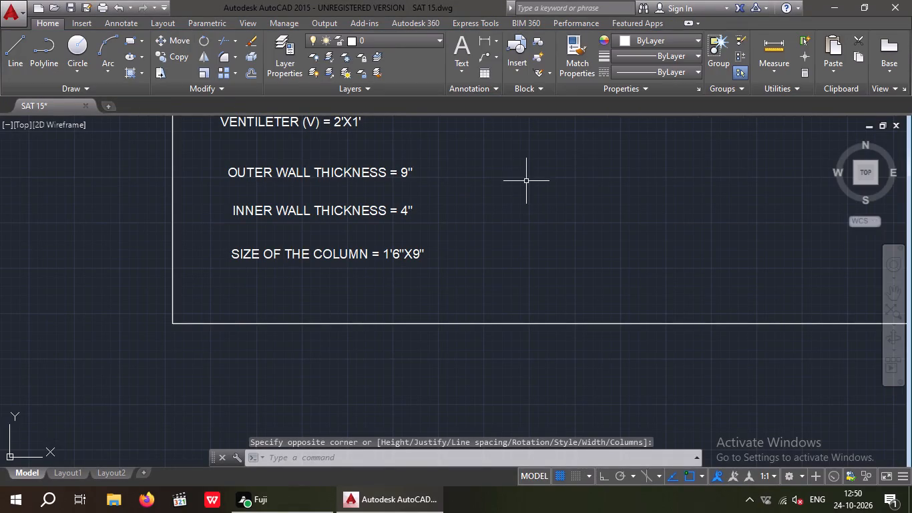
Save the drawing.
middle_drag(498, 236, 492, 287)
scroll(464, 236, down, 1)
middle_drag(464, 236, 429, 307)
middle_drag(419, 236, 409, 287)
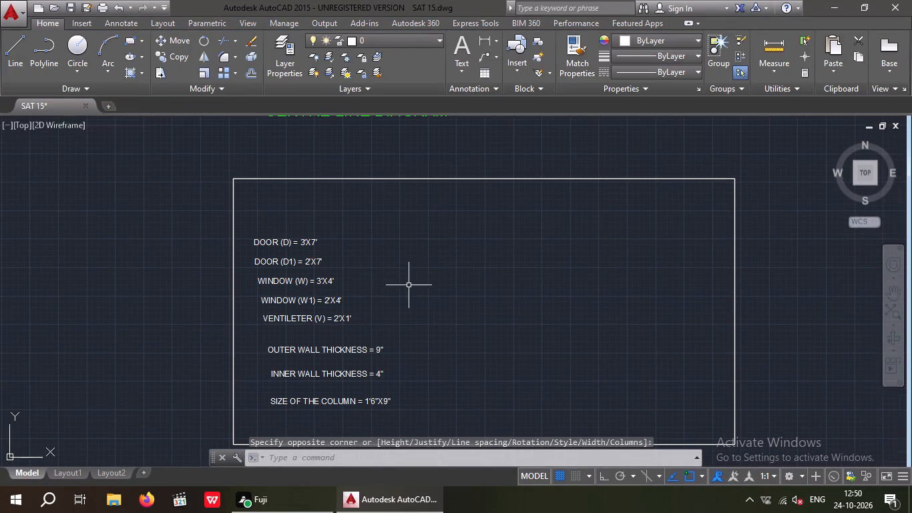
middle_drag(425, 264, 417, 287)
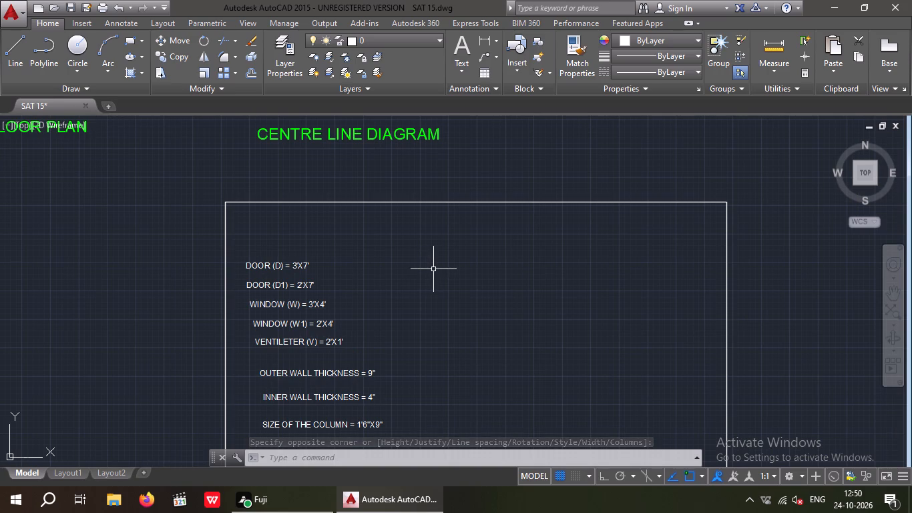
key(ctrl+s)
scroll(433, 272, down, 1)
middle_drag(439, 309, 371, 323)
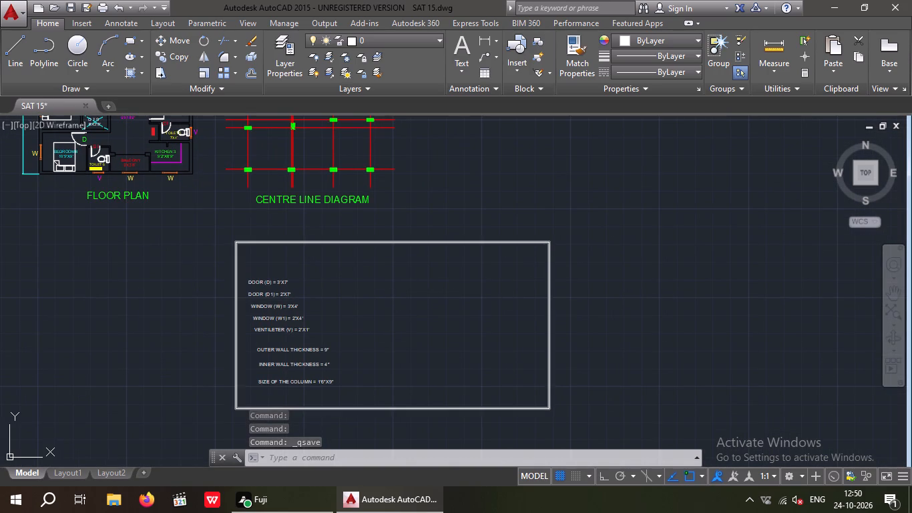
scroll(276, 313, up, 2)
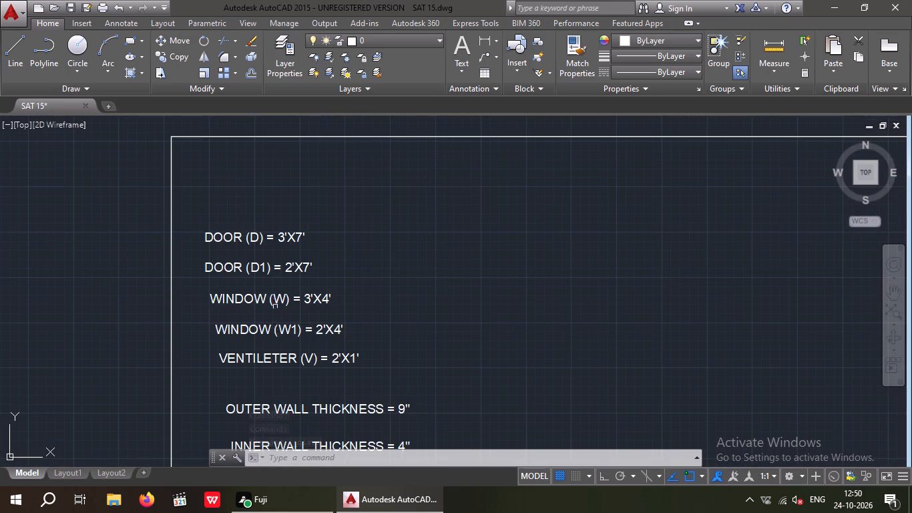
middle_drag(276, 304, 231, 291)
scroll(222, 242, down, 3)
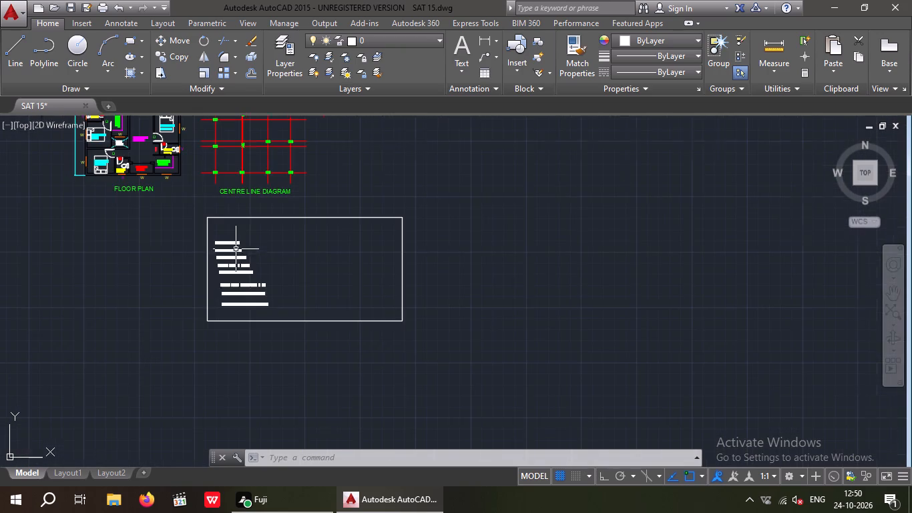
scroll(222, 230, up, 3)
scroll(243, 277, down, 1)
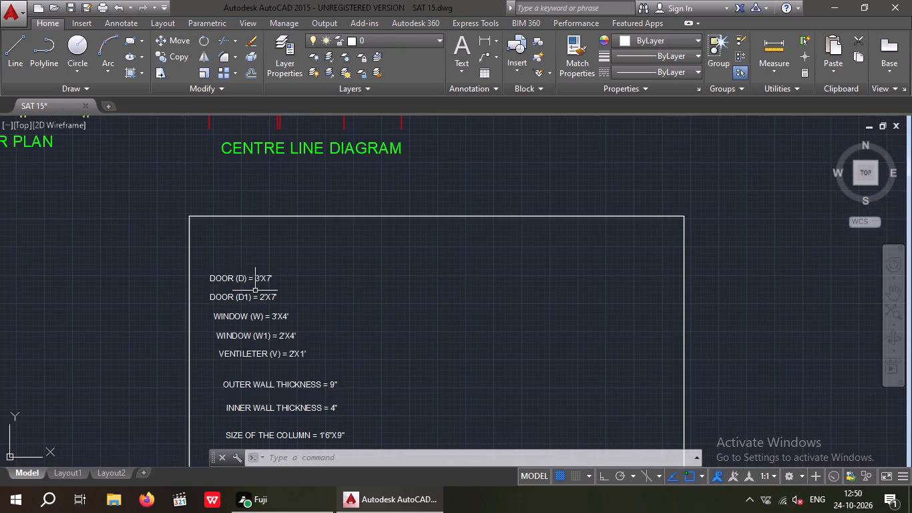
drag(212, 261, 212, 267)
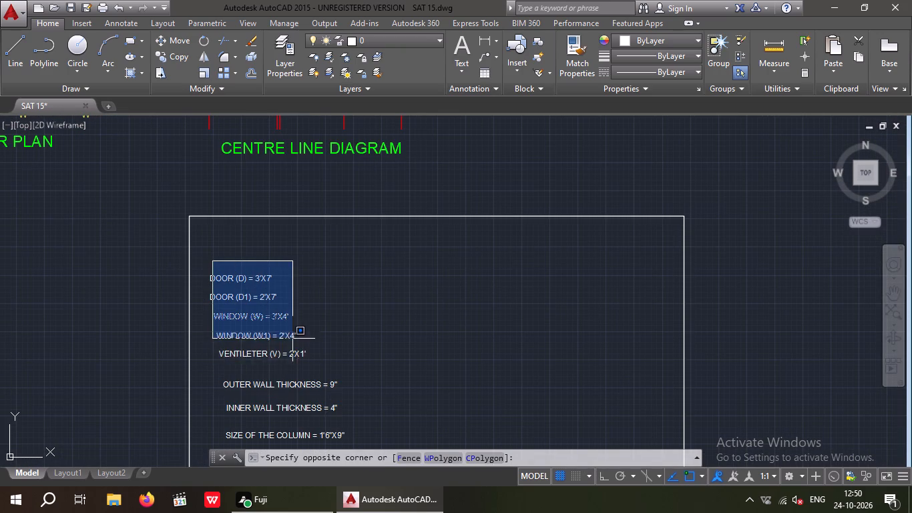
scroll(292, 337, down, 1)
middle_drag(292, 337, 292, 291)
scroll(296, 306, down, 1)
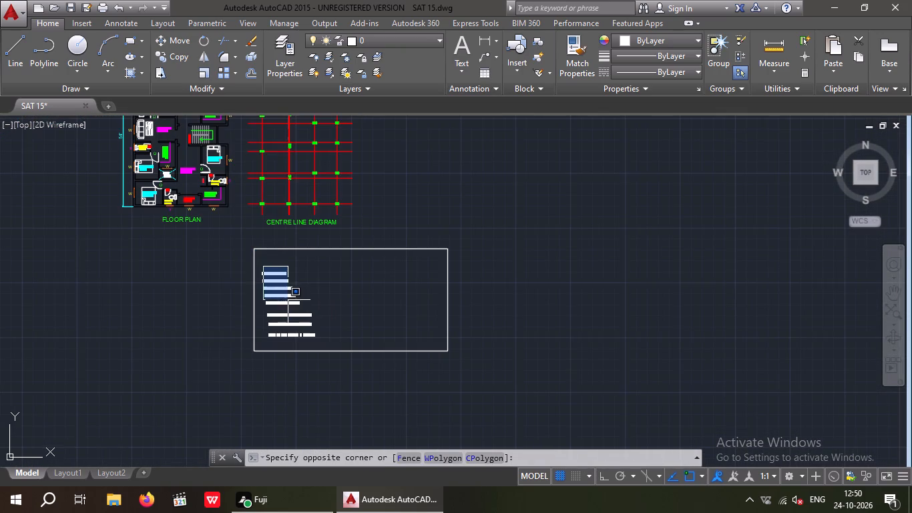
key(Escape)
Move the DOOR (D) = 3'X7' text out of the frame into the empty area to its left, below the floor plan.
scroll(284, 273, down, 1)
middle_drag(301, 271, 379, 273)
scroll(338, 273, up, 3)
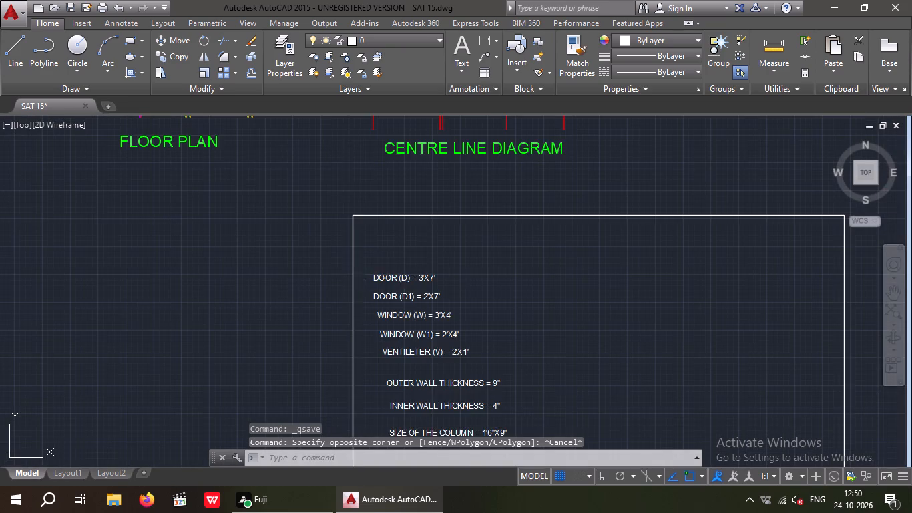
middle_drag(389, 277, 431, 269)
click(427, 270)
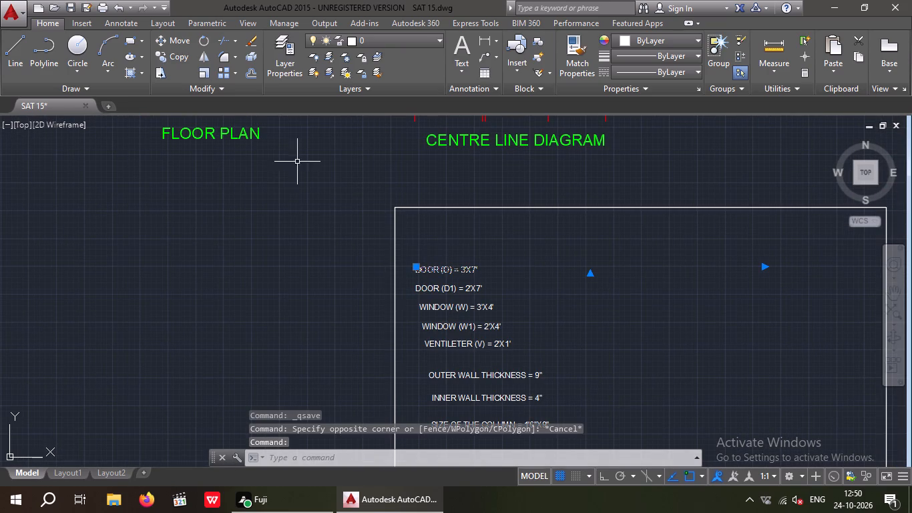
click(169, 38)
click(417, 272)
middle_drag(211, 281, 477, 305)
scroll(314, 298, up, 1)
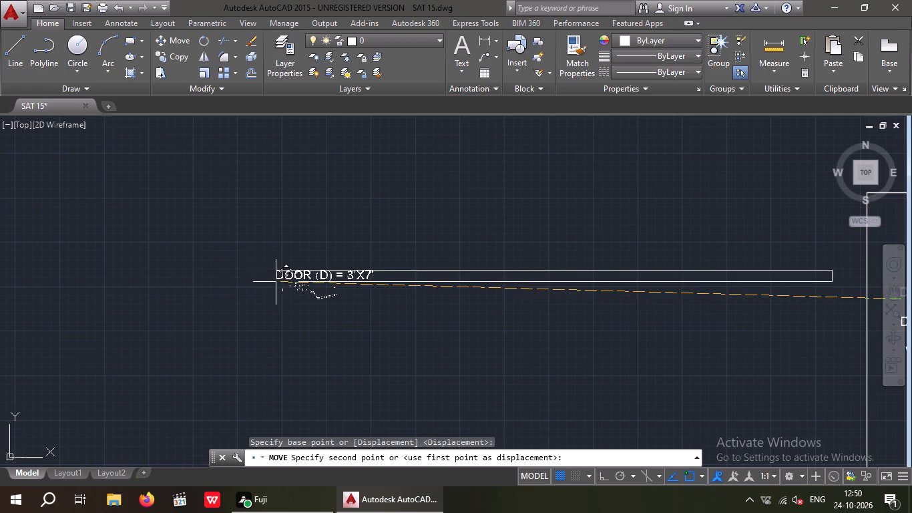
scroll(288, 285, up, 2)
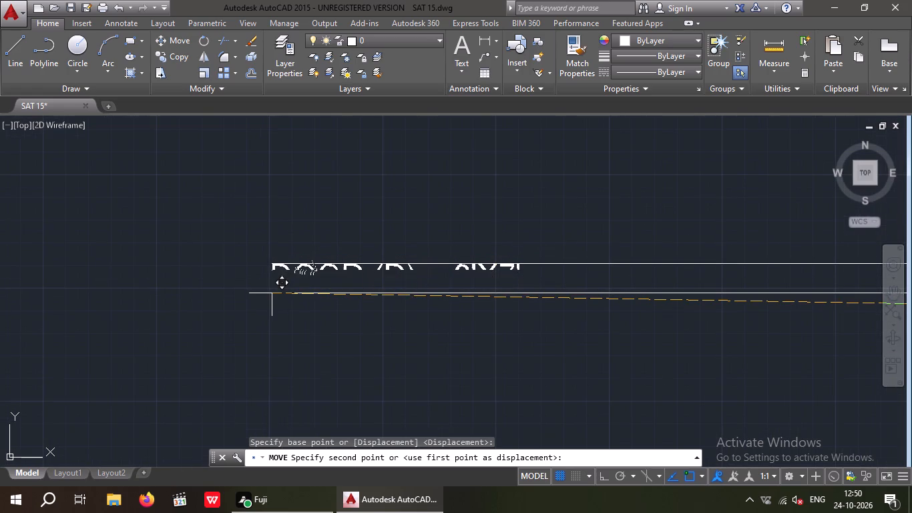
click(272, 293)
Move the DOOR (D1) = 2'X7' text out of the frame to directly below the DOOR (D) line, with left edges aligned.
scroll(270, 264, down, 3)
middle_drag(389, 295, 389, 287)
scroll(674, 299, up, 2)
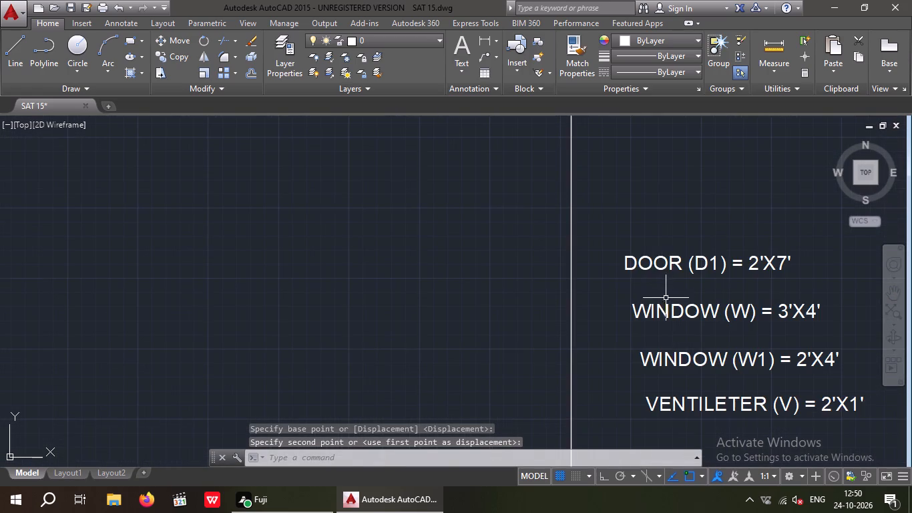
drag(662, 291, 629, 275)
click(610, 252)
click(174, 43)
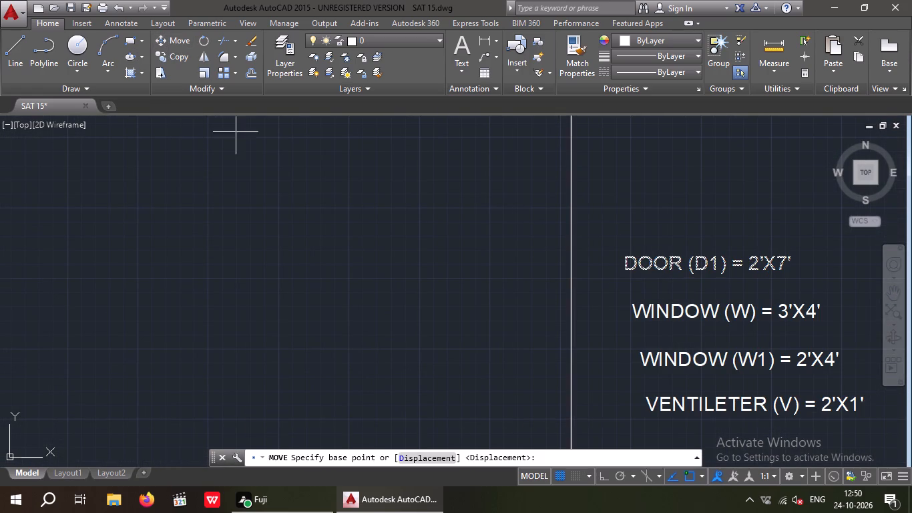
click(624, 273)
scroll(604, 275, down, 1)
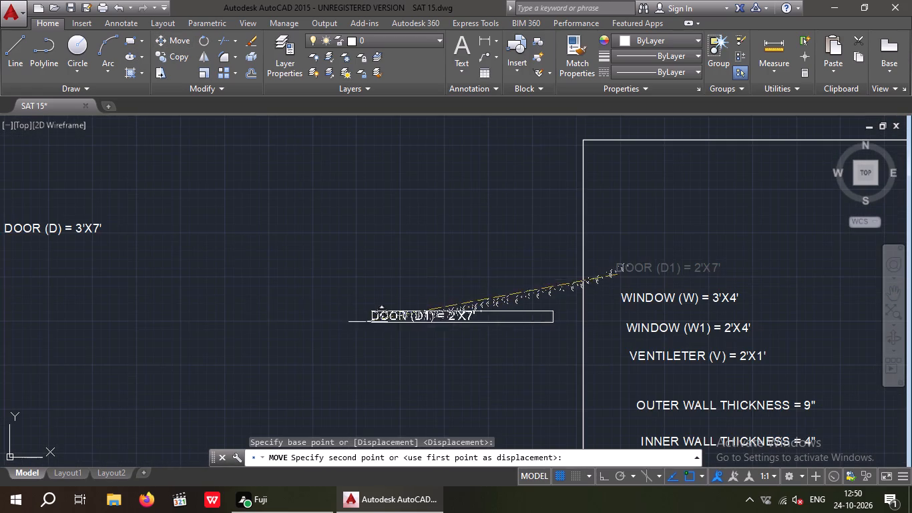
middle_drag(147, 302, 477, 301)
scroll(172, 301, down, 1)
scroll(454, 289, up, 3)
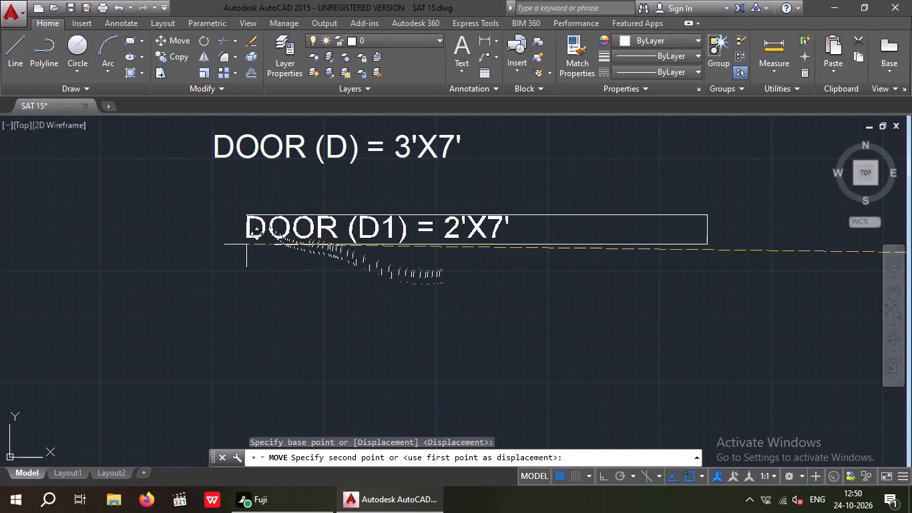
click(214, 232)
Move the WINDOW (W) = 3'X4' text out of the frame to directly below the DOOR (D1) line, with left edges aligned.
scroll(230, 225, down, 2)
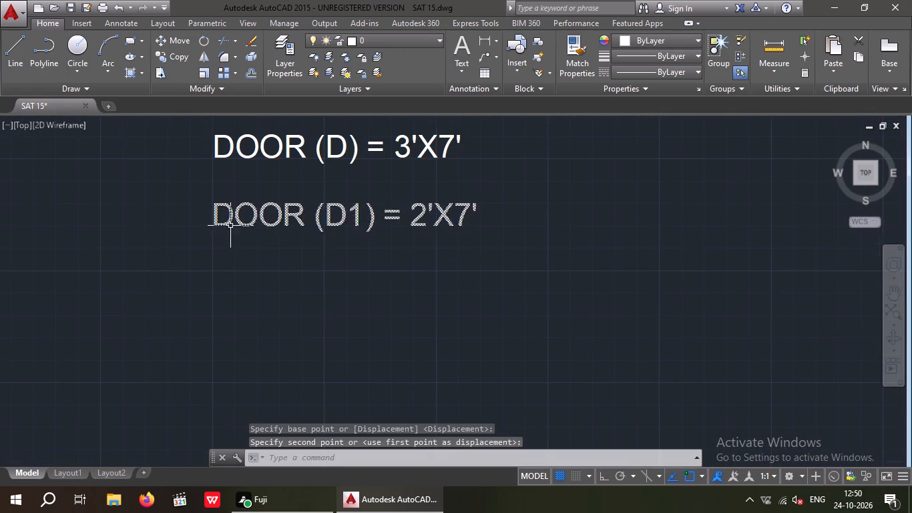
scroll(232, 226, down, 1)
middle_drag(363, 250, 367, 236)
scroll(630, 246, up, 3)
drag(634, 240, 571, 222)
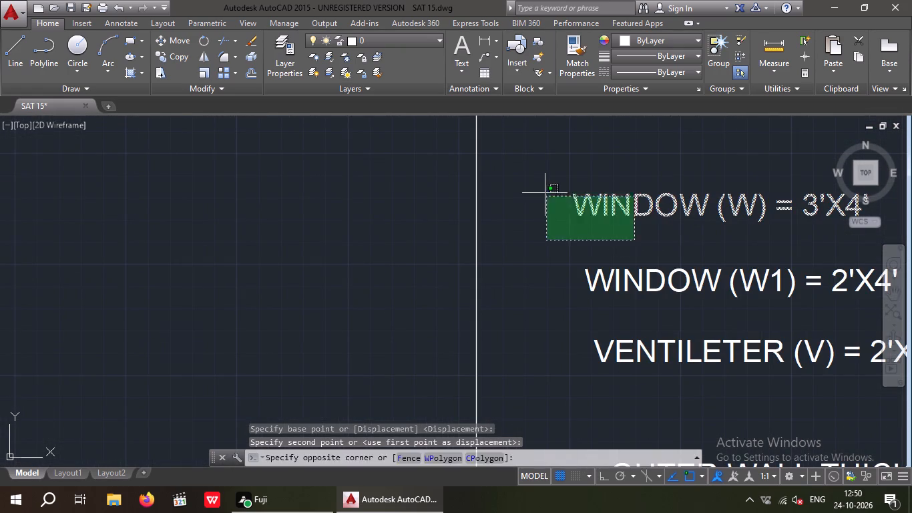
click(543, 187)
click(167, 42)
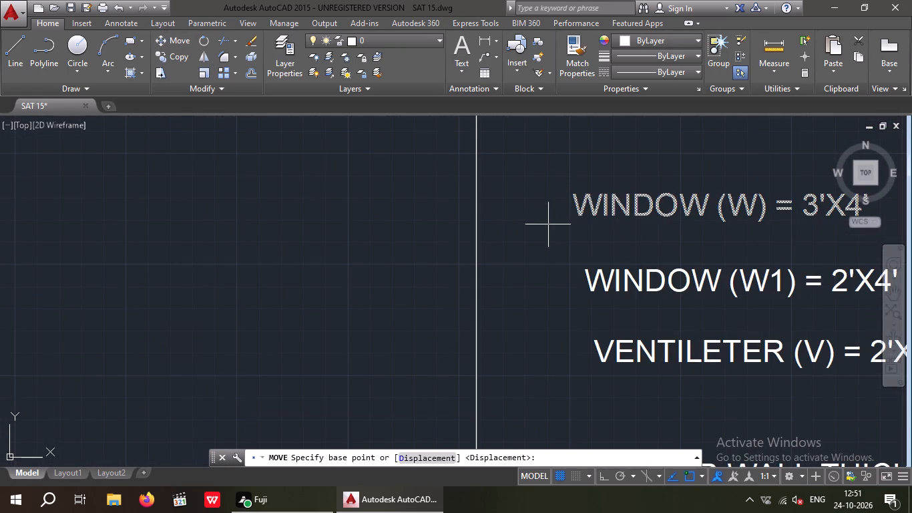
click(575, 220)
scroll(548, 231, down, 3)
middle_drag(376, 285, 543, 279)
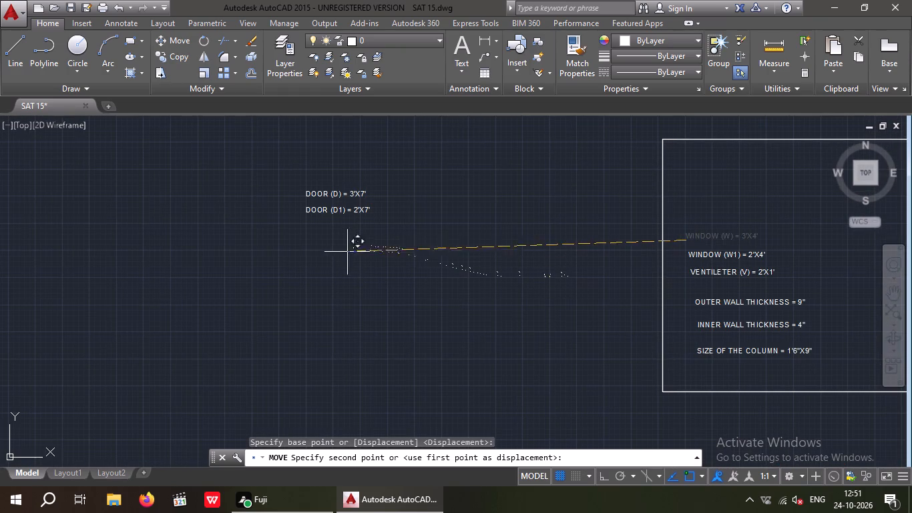
scroll(309, 238, up, 3)
middle_drag(310, 240, 332, 336)
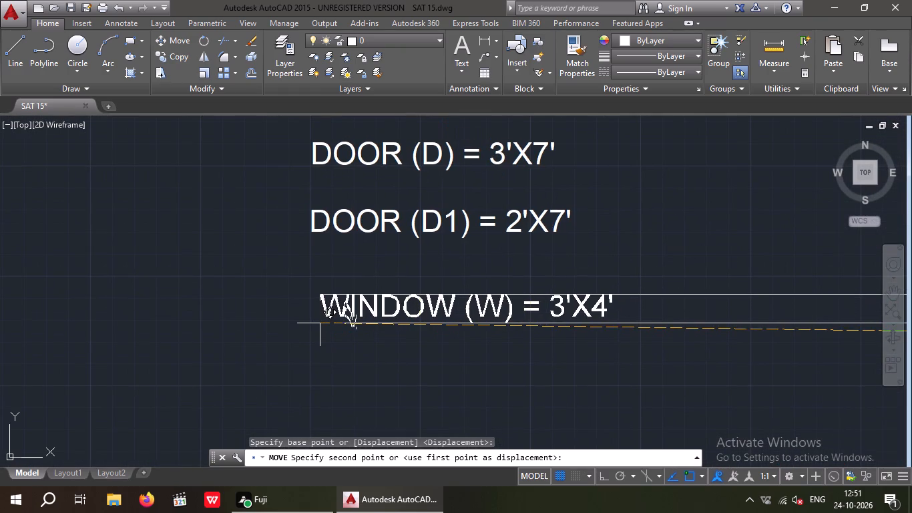
click(311, 307)
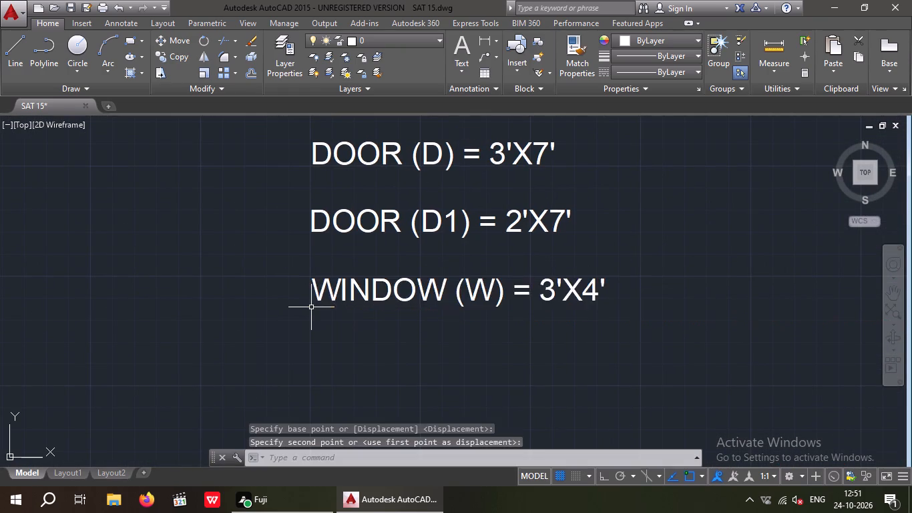
Move the WINDOW (W1) = 2'X4' text out of the frame to directly below the WINDOW (W) line, with left edges aligned.
scroll(323, 283, down, 3)
middle_drag(384, 315, 347, 279)
scroll(676, 285, up, 2)
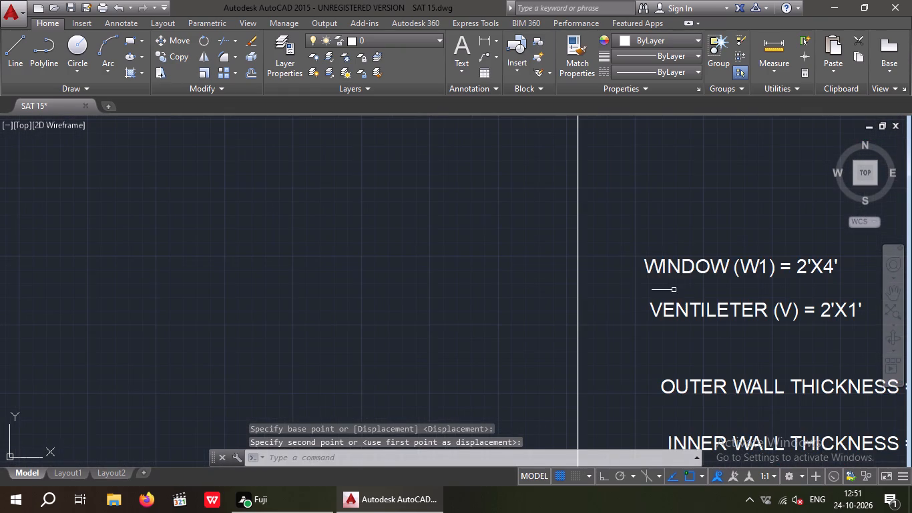
drag(672, 291, 626, 269)
click(617, 250)
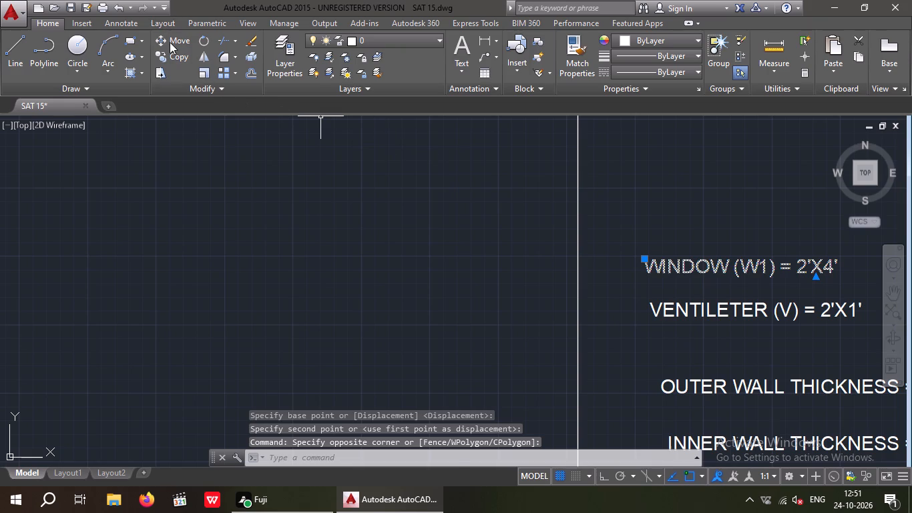
click(170, 42)
click(642, 275)
scroll(636, 287, down, 2)
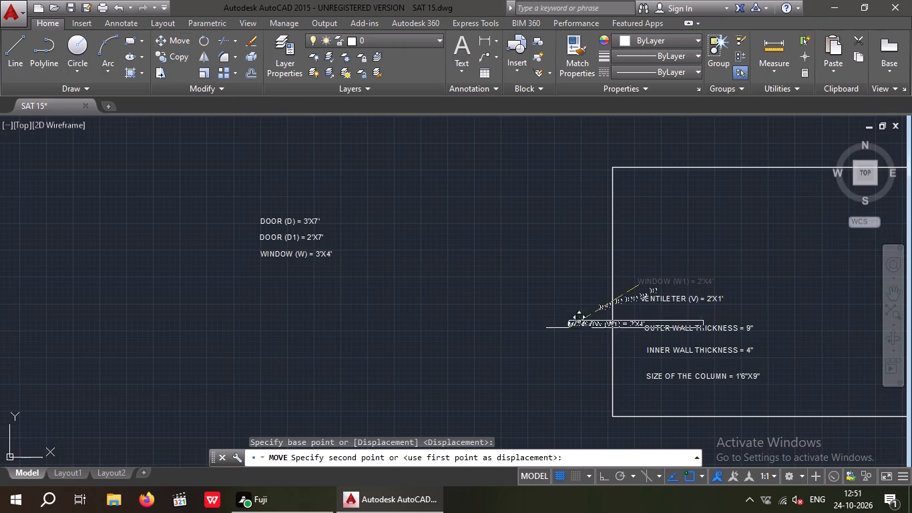
scroll(238, 292, up, 4)
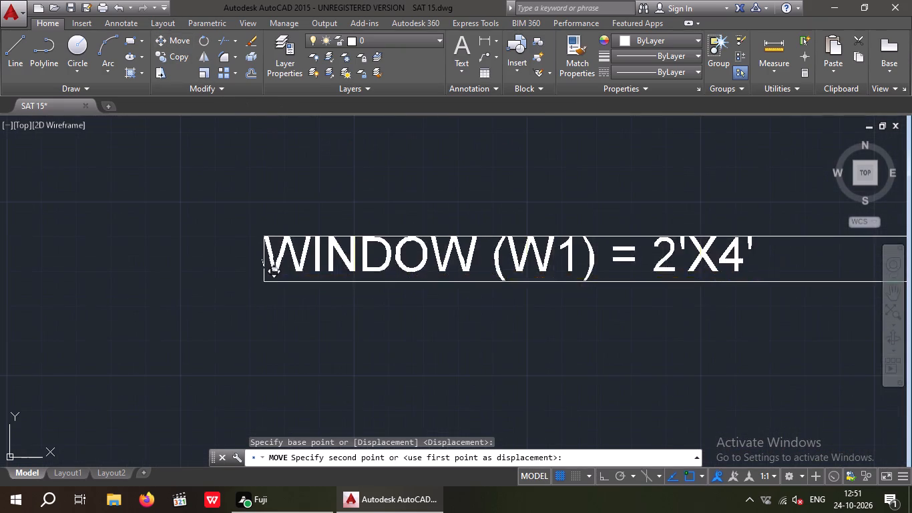
middle_drag(278, 277, 256, 400)
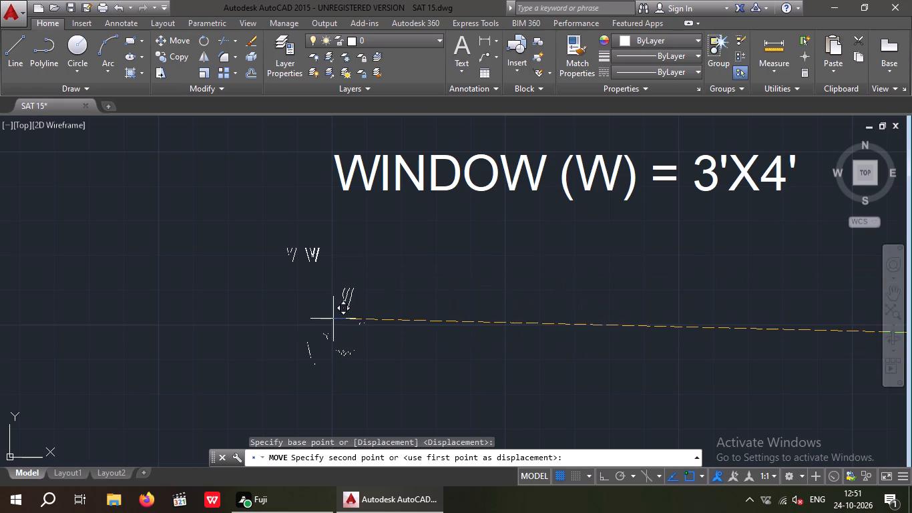
click(333, 319)
Move the VENTILETER (V) = 2'X1' text out of the frame to directly below the WINDOW (W1) line, with left edges aligned.
scroll(331, 312, down, 3)
middle_drag(351, 340, 296, 295)
middle_drag(349, 307, 232, 248)
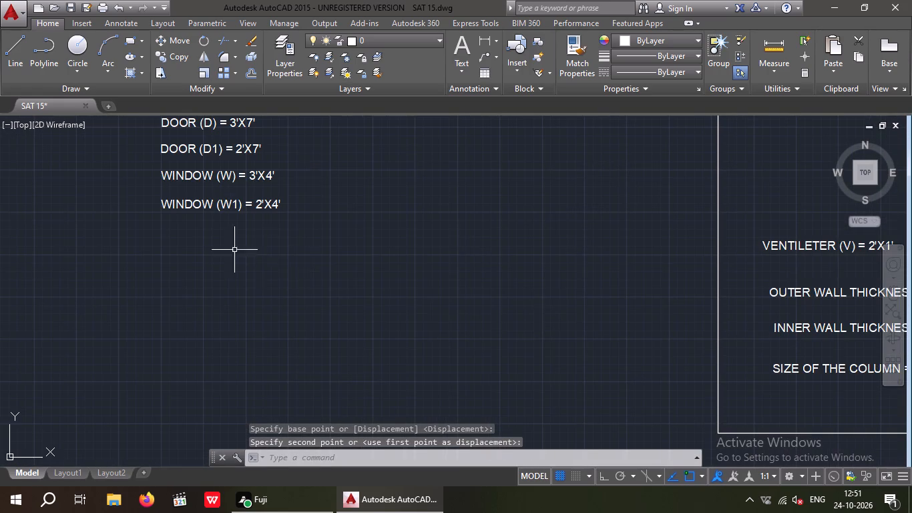
drag(784, 264, 734, 229)
click(733, 219)
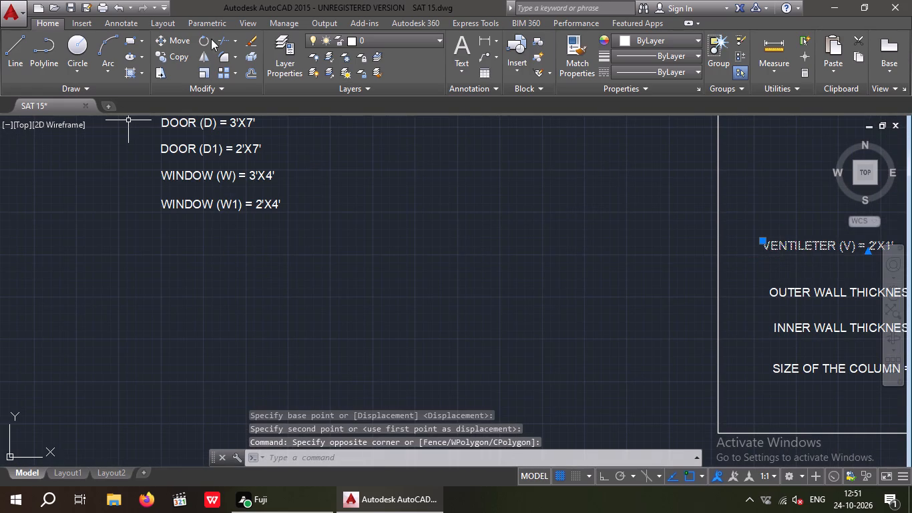
click(178, 39)
click(762, 252)
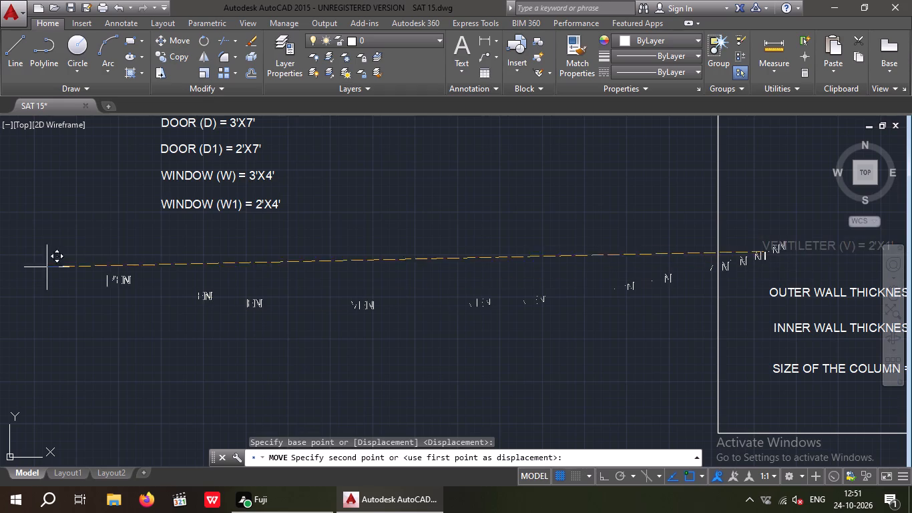
scroll(170, 267, up, 2)
middle_drag(164, 277, 212, 351)
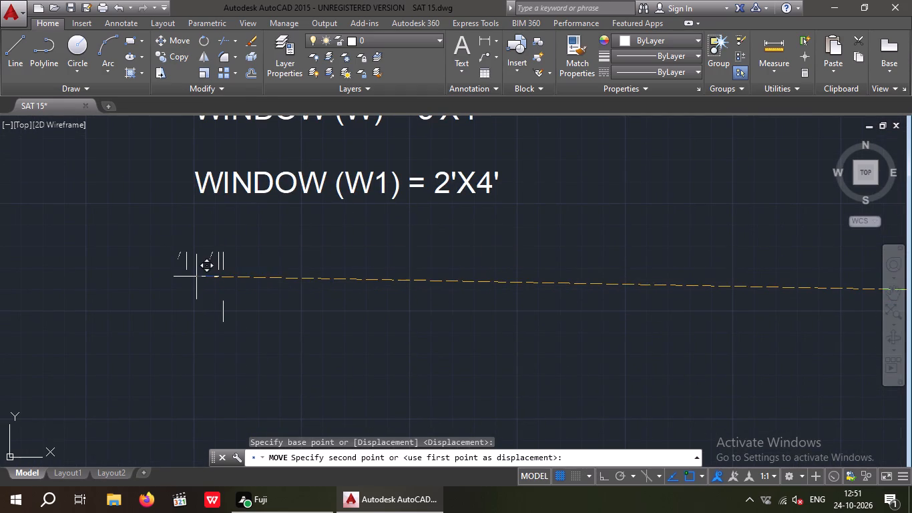
click(196, 277)
Move the OUTER WALL THICKNESS = 9" text out of the frame to the right of the DOOR (D) line, starting a second column.
scroll(194, 269, down, 3)
middle_drag(324, 329, 313, 286)
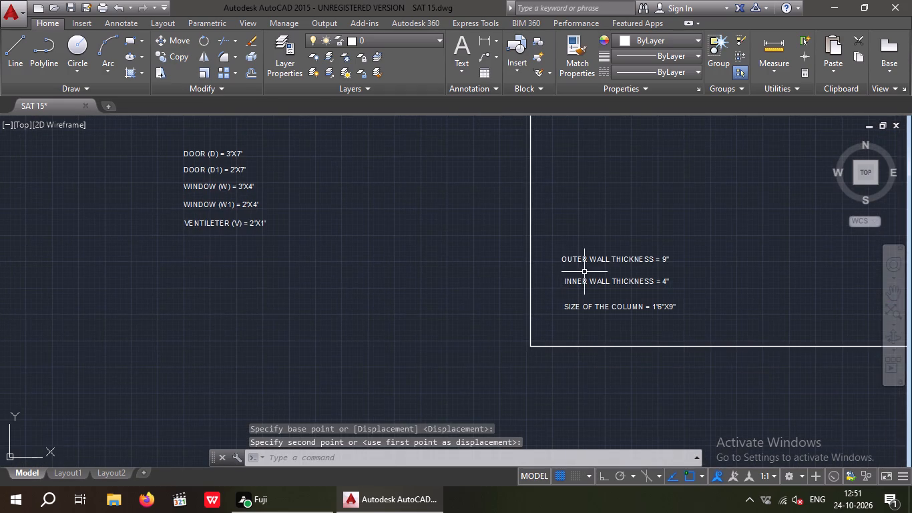
scroll(584, 271, up, 2)
drag(583, 272, 525, 248)
click(514, 226)
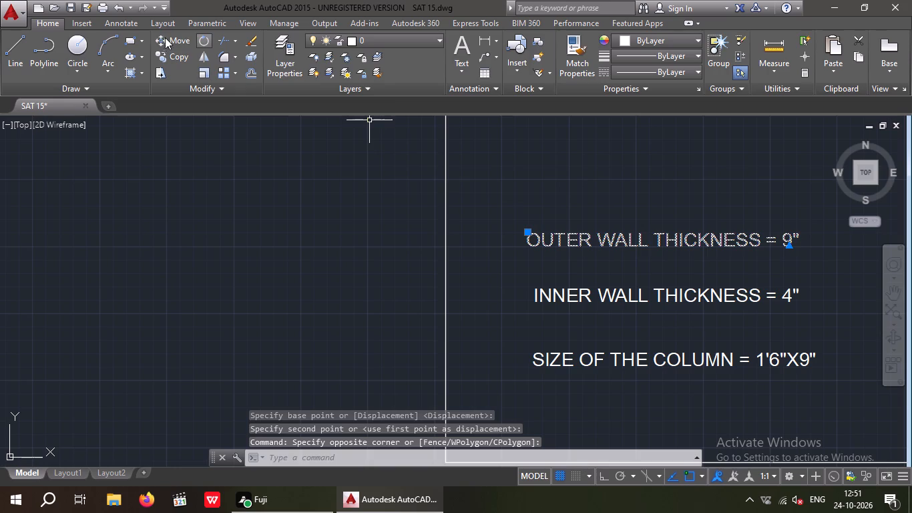
click(177, 42)
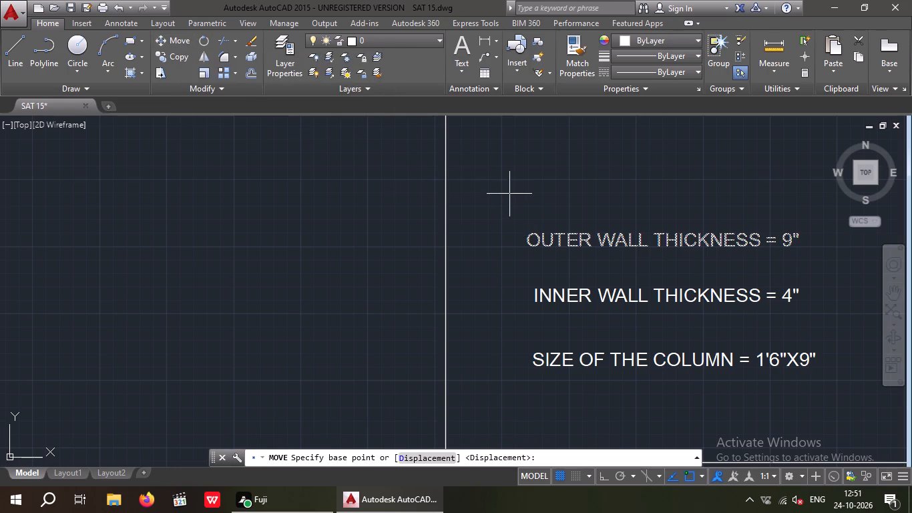
drag(531, 251, 522, 252)
middle_drag(300, 260, 662, 430)
scroll(623, 403, down, 1)
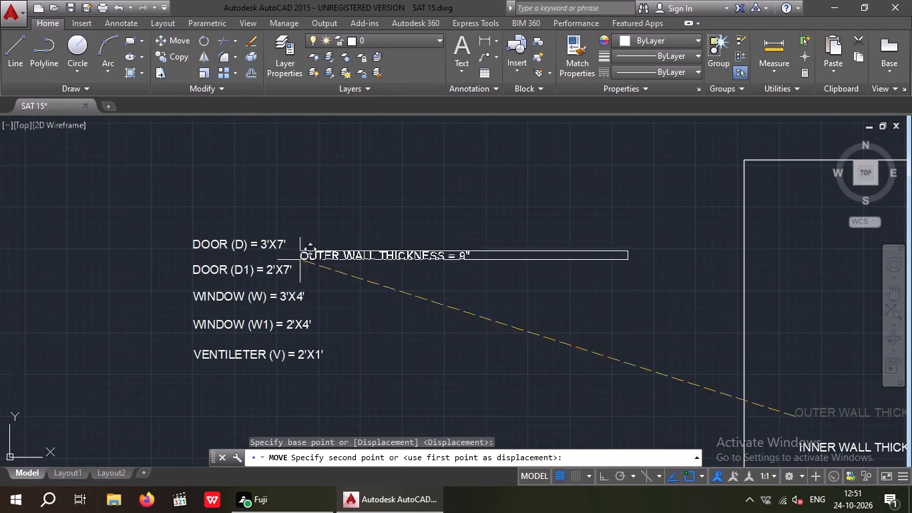
scroll(353, 259, up, 2)
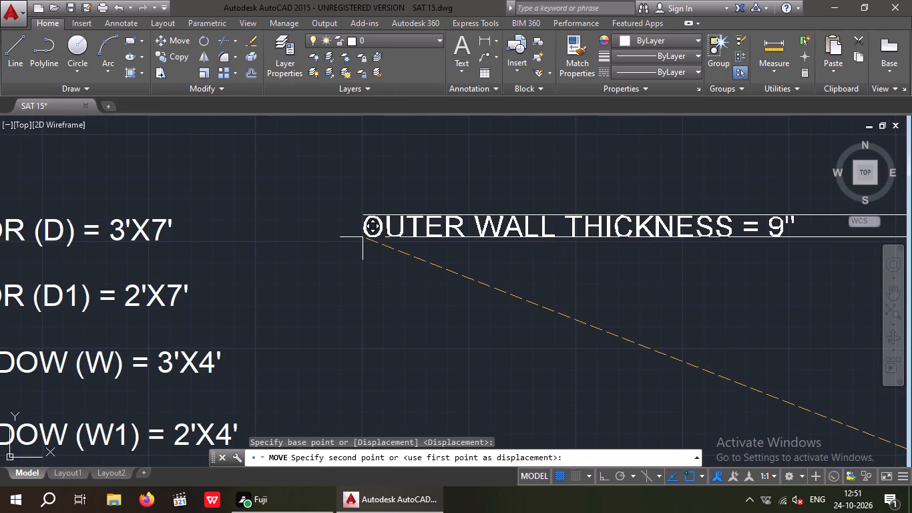
click(363, 237)
Move the INNER WALL THICKNESS = 4" text out of the frame to directly below the OUTER WALL THICKNESS line, with left edges aligned.
scroll(363, 234, down, 2)
middle_drag(391, 283, 258, 222)
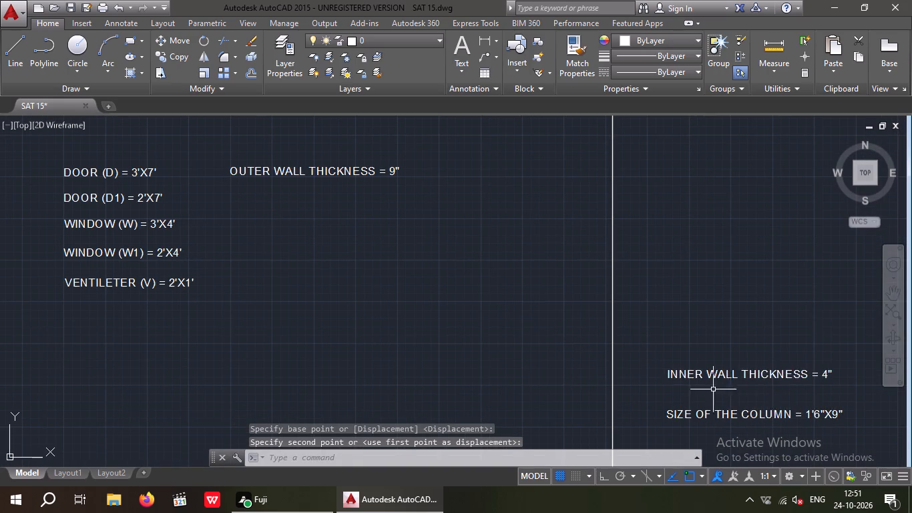
scroll(706, 388, up, 2)
drag(679, 387, 562, 337)
click(528, 297)
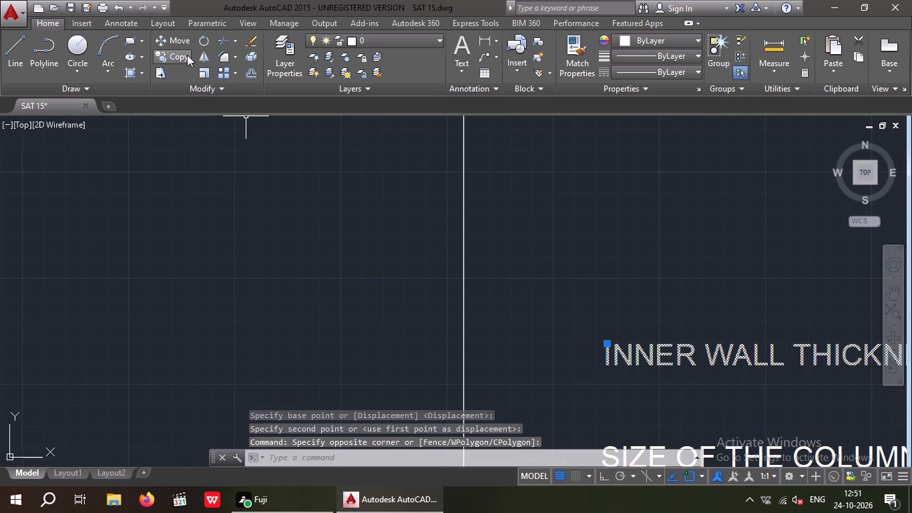
click(181, 43)
click(606, 370)
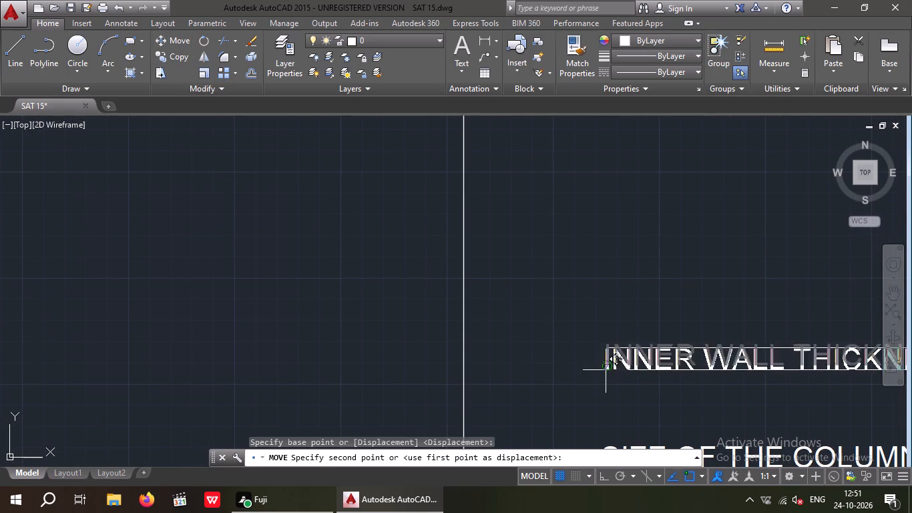
scroll(529, 363, down, 3)
scroll(253, 255, up, 2)
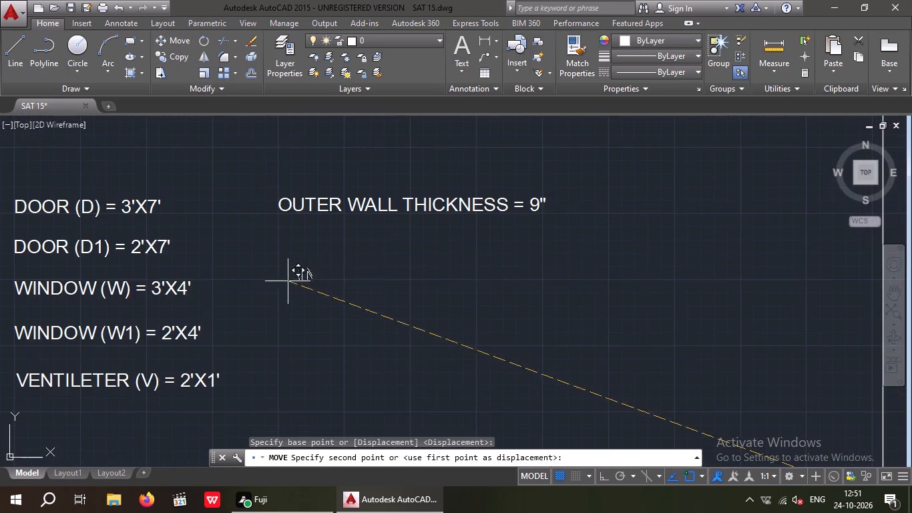
scroll(292, 277, up, 1)
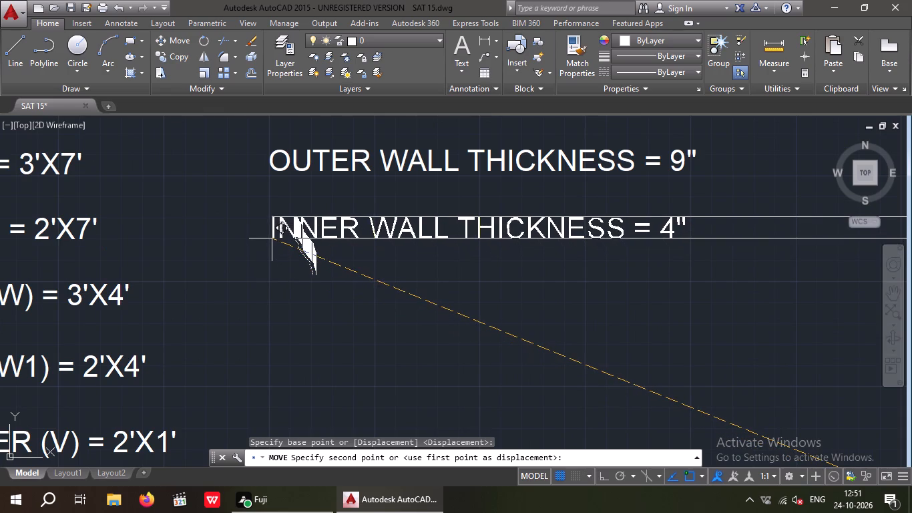
click(270, 238)
Move the SIZE OF THE COLUMN = 1'6"X9" text out of the frame to directly below the INNER WALL THICKNESS line, with left edges aligned.
scroll(274, 236, down, 3)
middle_drag(327, 305, 341, 279)
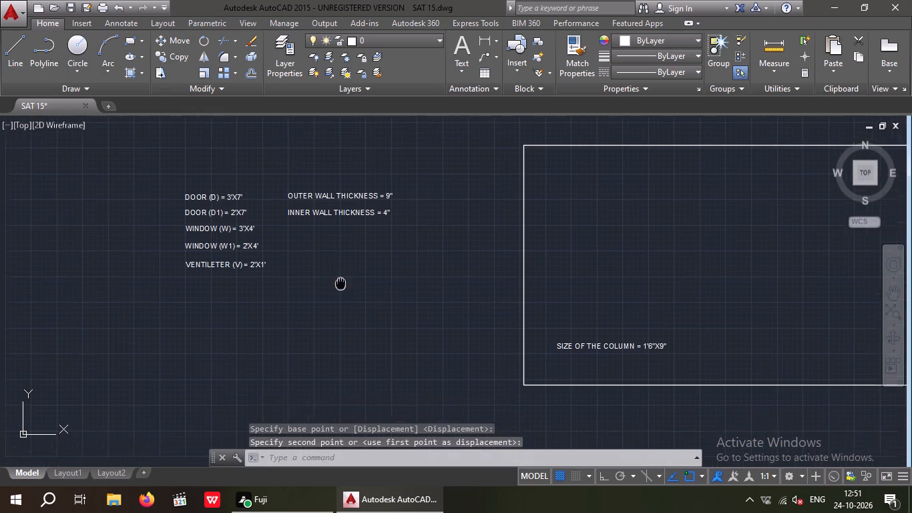
middle_drag(341, 279, 343, 267)
scroll(577, 347, up, 2)
drag(572, 348, 521, 302)
click(513, 266)
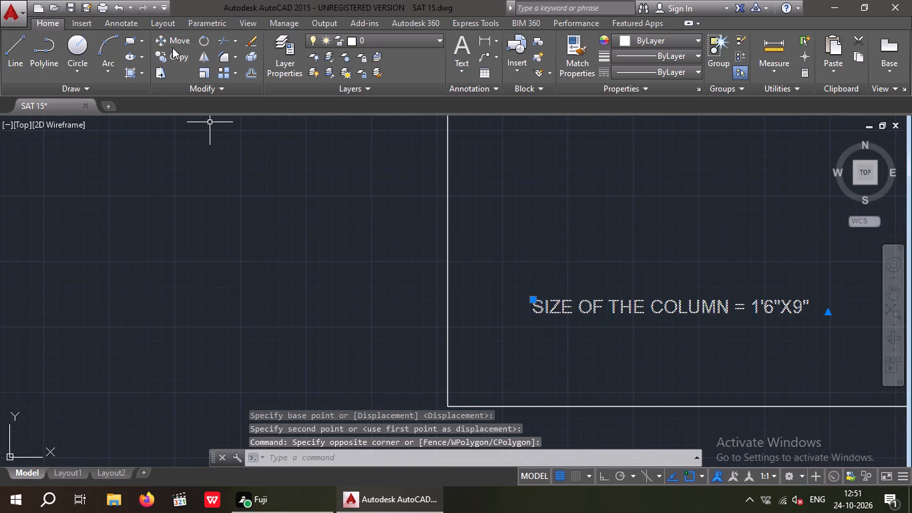
click(175, 40)
click(531, 316)
scroll(519, 323, down, 2)
middle_drag(319, 277, 389, 359)
scroll(326, 293, up, 3)
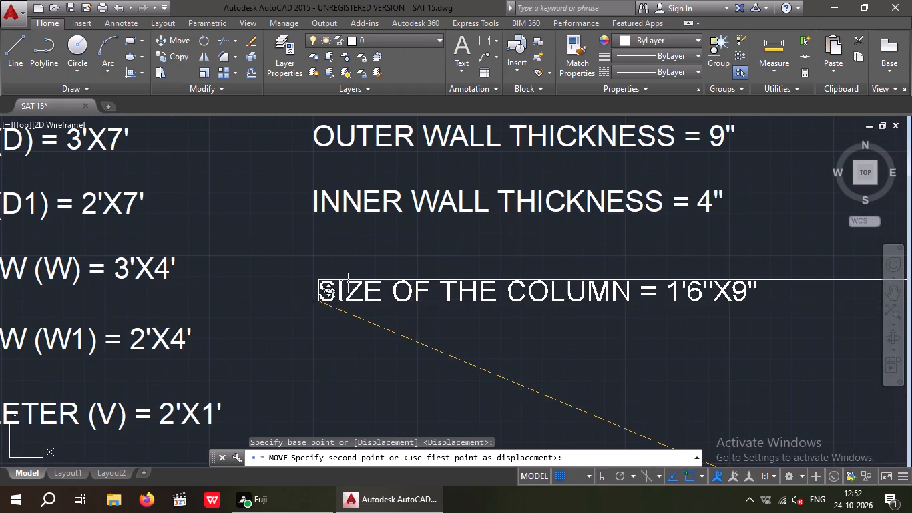
scroll(318, 302, up, 1)
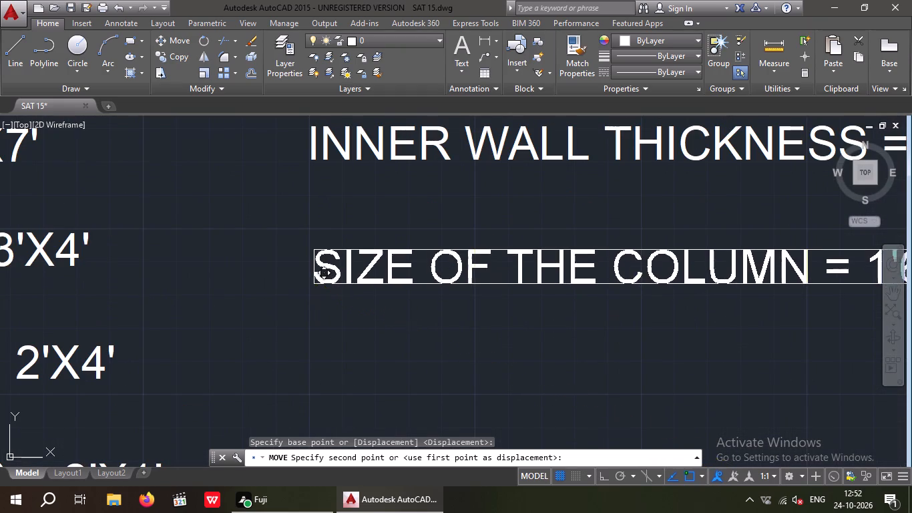
click(310, 265)
Save the drawing.
scroll(310, 265, down, 3)
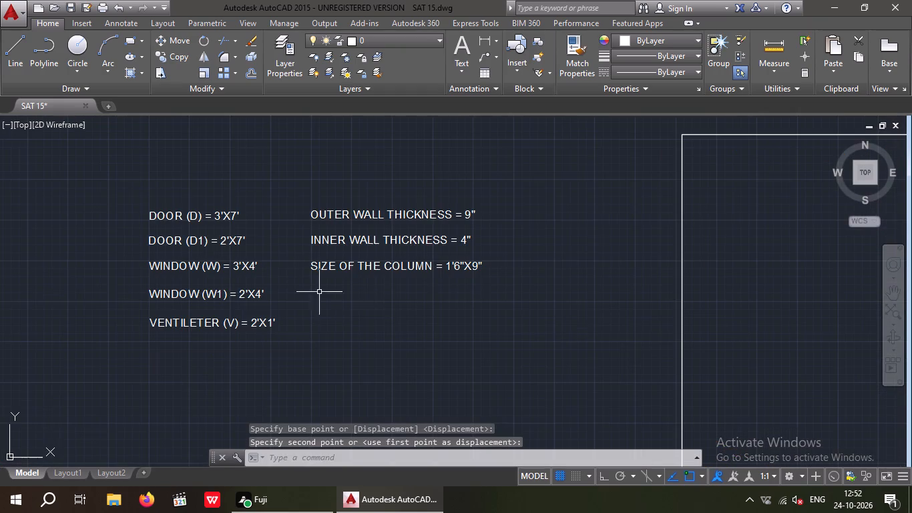
key(ctrl+s)
Delete the empty rectangular frame below the CENTRE LINE DIAGRAM.
scroll(398, 337, down, 3)
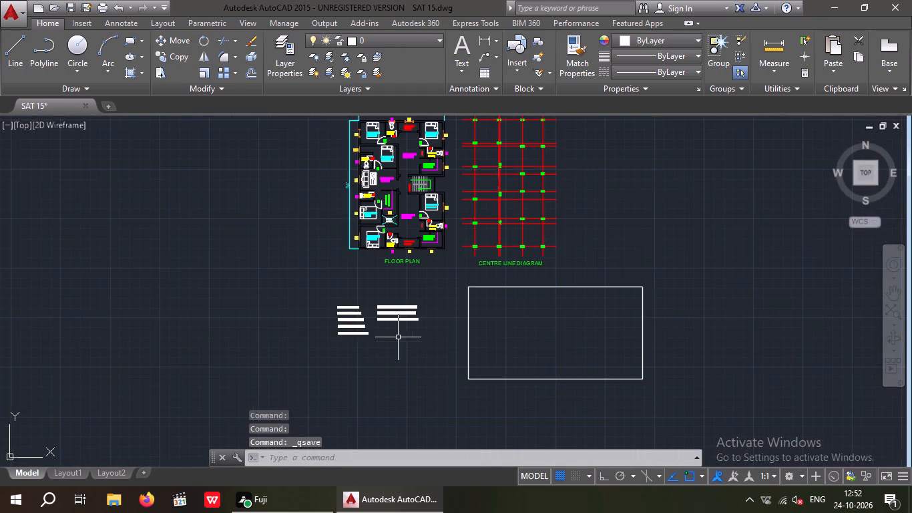
scroll(554, 328, up, 1)
drag(717, 226, 655, 315)
click(646, 331)
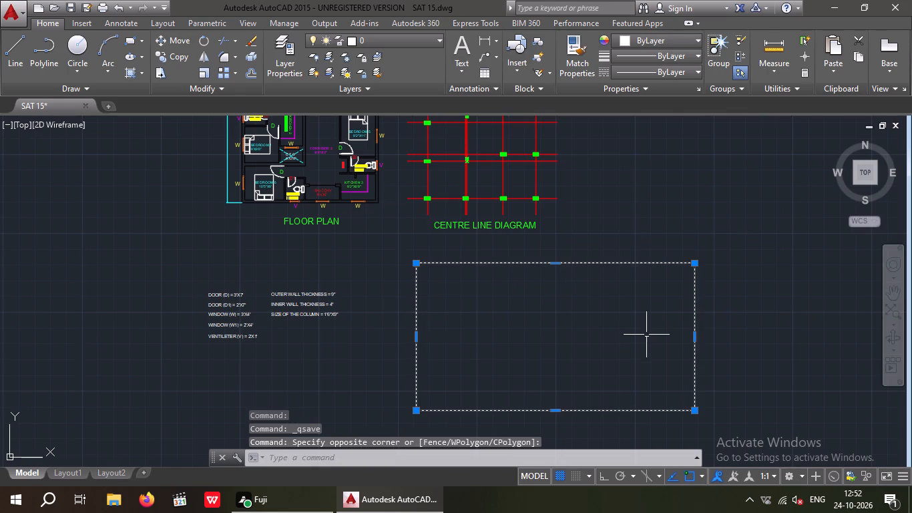
key(Delete)
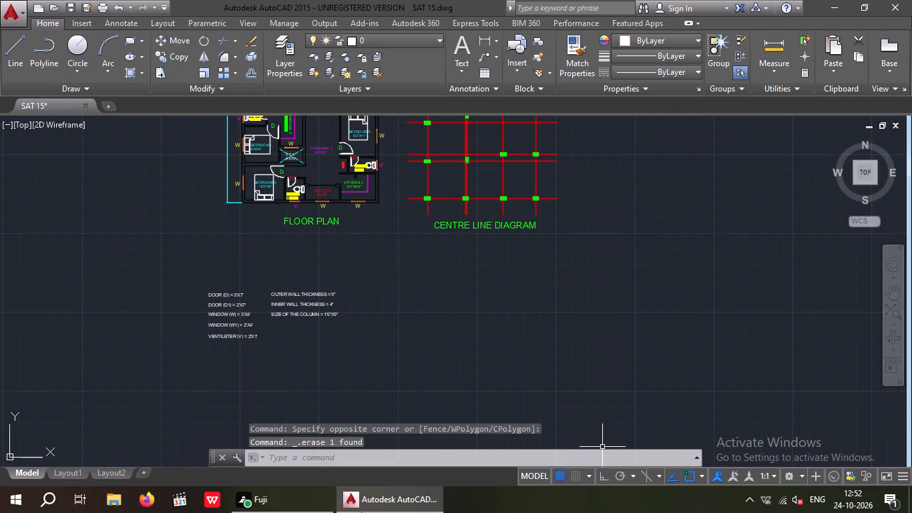
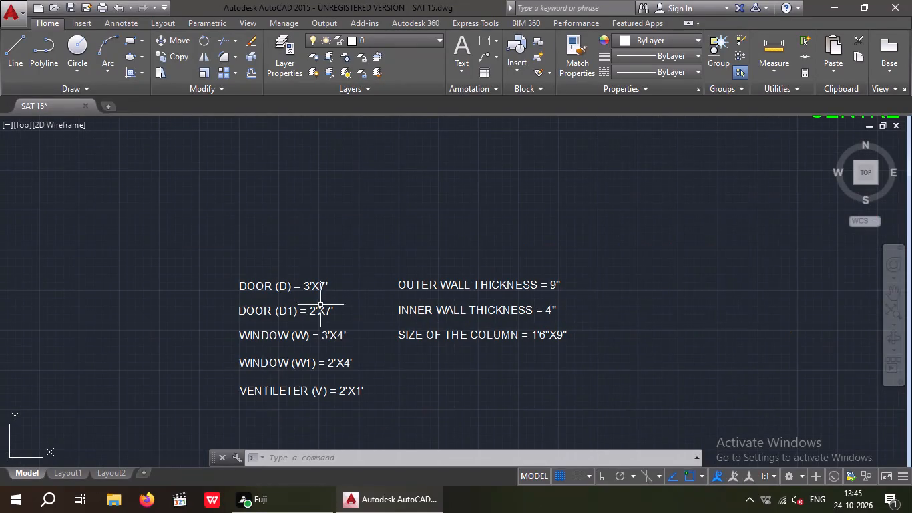
Draw a rectangular frame around the two columns of door, window, ventilator, wall and column size text.
click(132, 41)
click(225, 246)
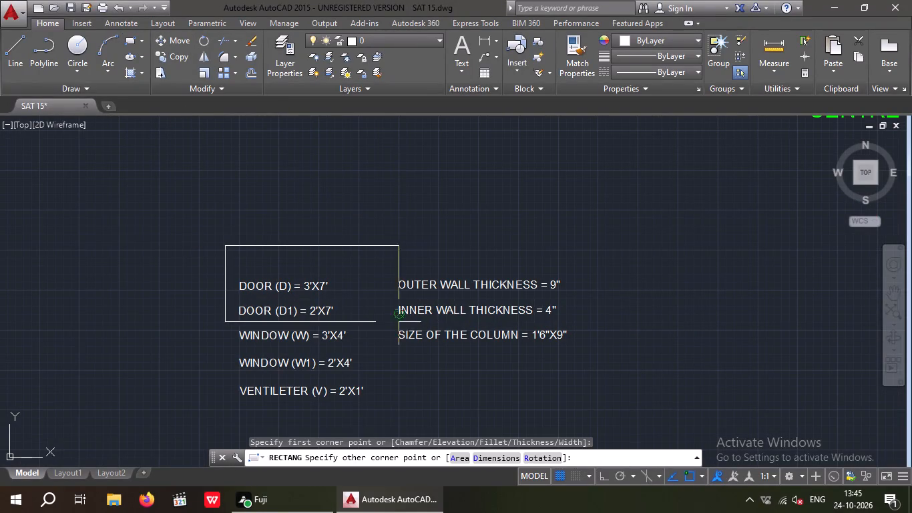
click(572, 410)
key(Escape)
key(Escape)
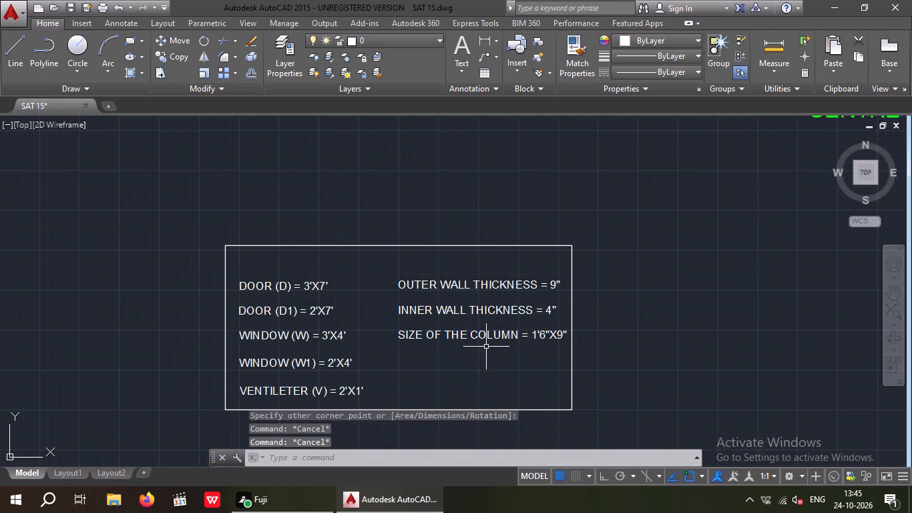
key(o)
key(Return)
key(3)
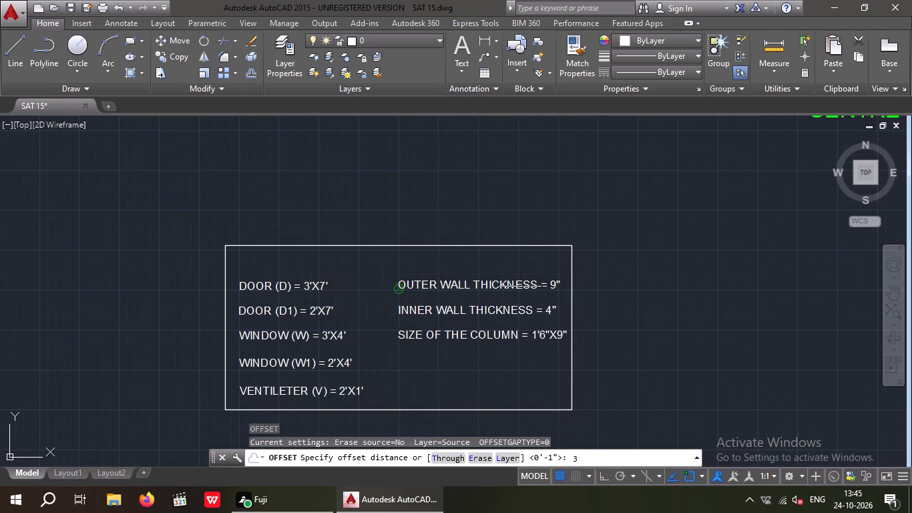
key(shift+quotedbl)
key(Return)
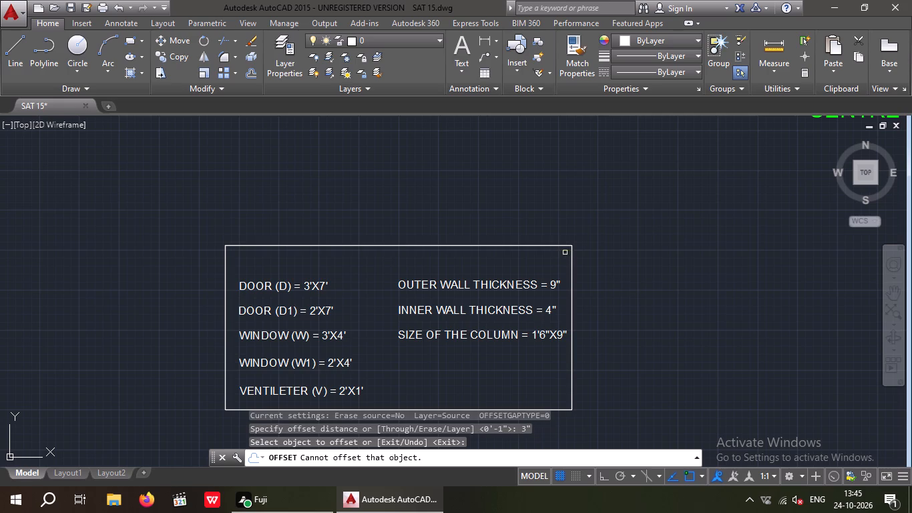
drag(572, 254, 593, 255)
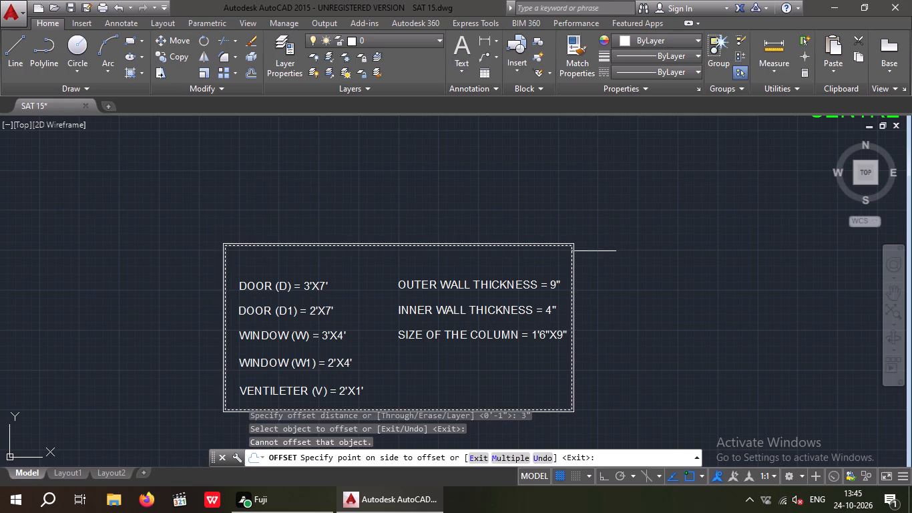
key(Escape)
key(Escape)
Offset the rectangle around the size schedule outward by 4" to form a double border.
key(o)
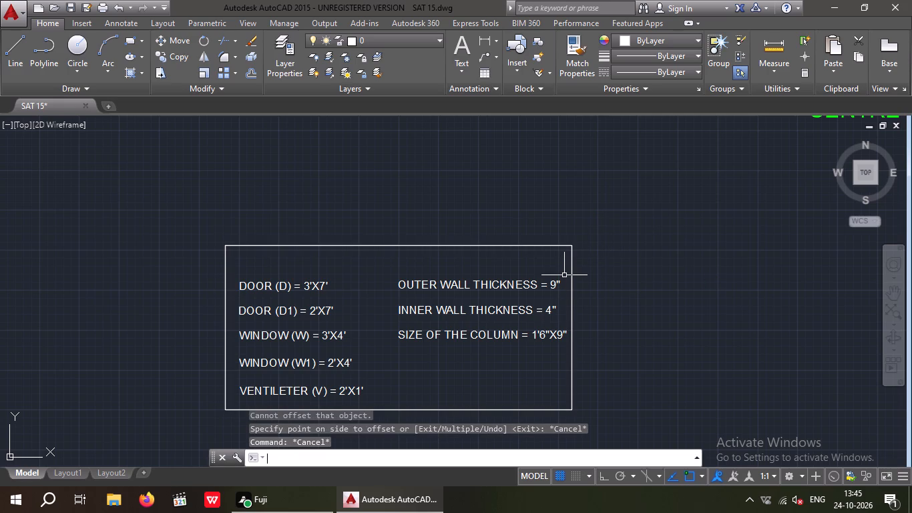
key(Return)
key(4)
key(shift+quotedbl)
key(Return)
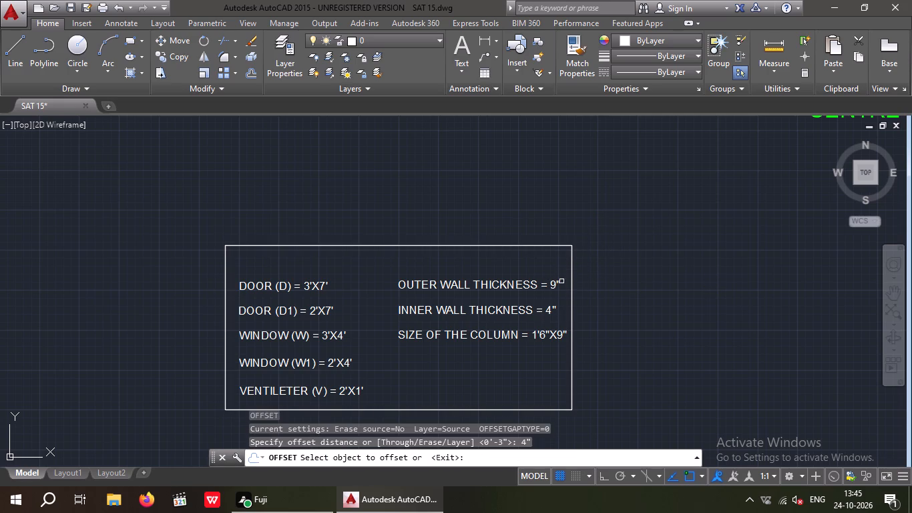
drag(573, 260, 584, 261)
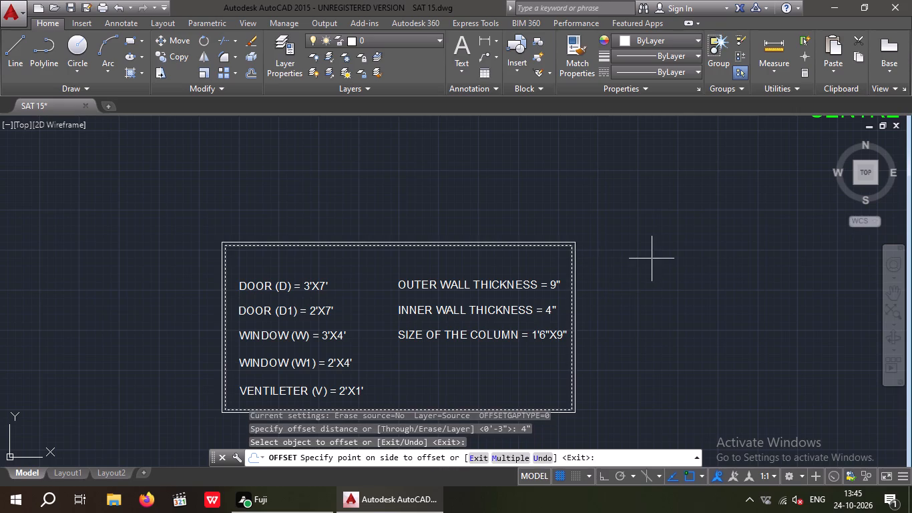
click(652, 259)
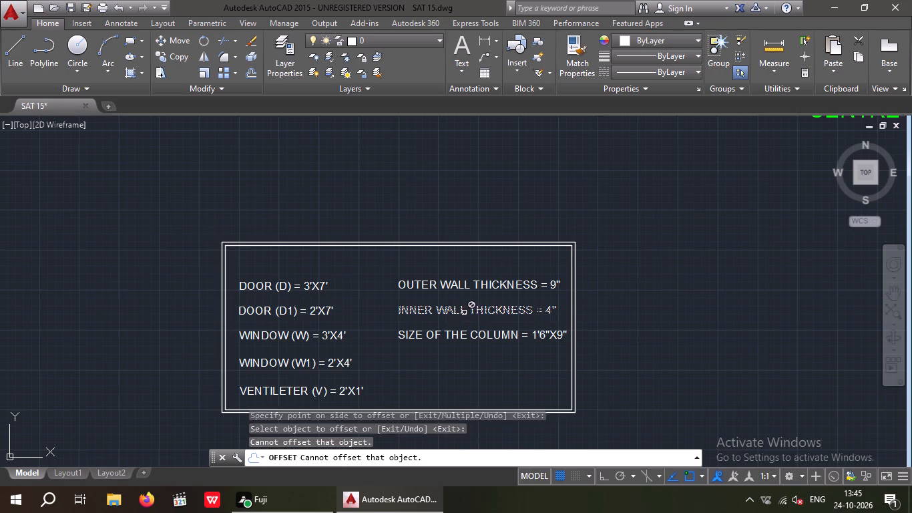
scroll(271, 245, down, 2)
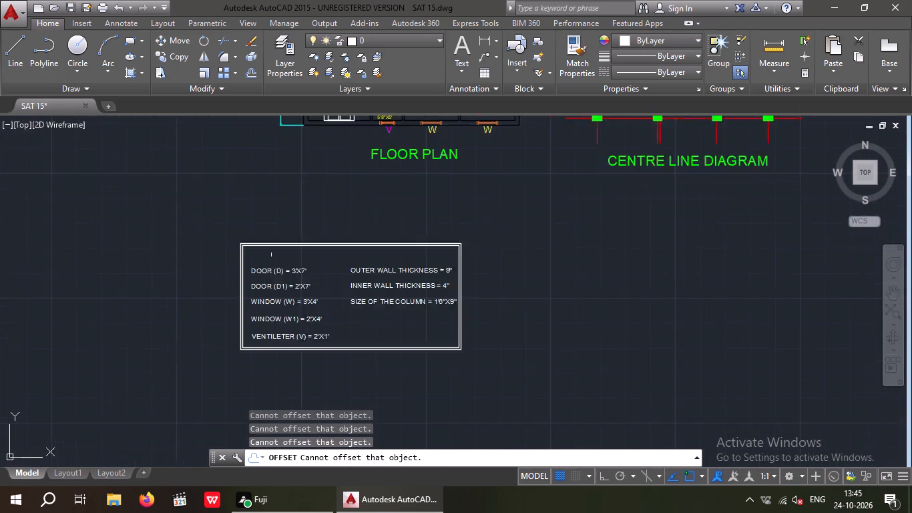
drag(216, 226, 262, 248)
key(Escape)
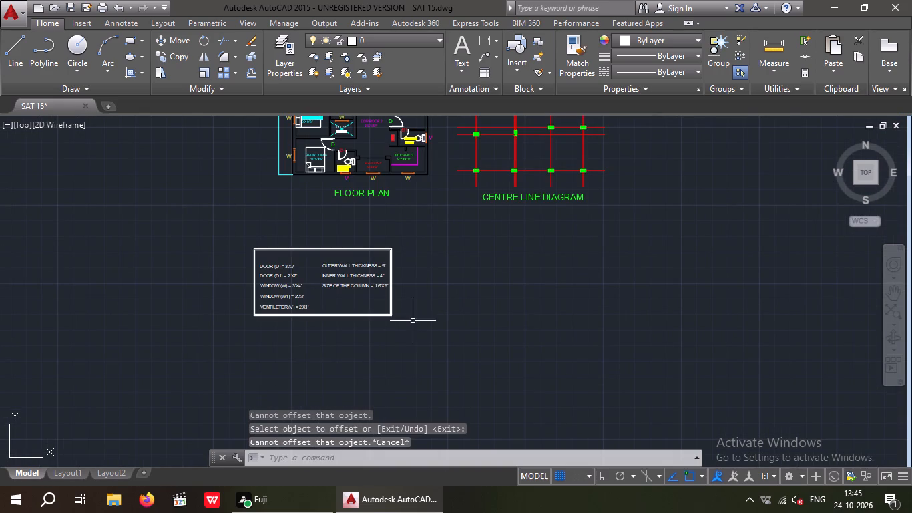
key(Escape)
Move the double-bordered size schedule with all its text to directly below the CENTRE LINE DIAGRAM title.
click(246, 226)
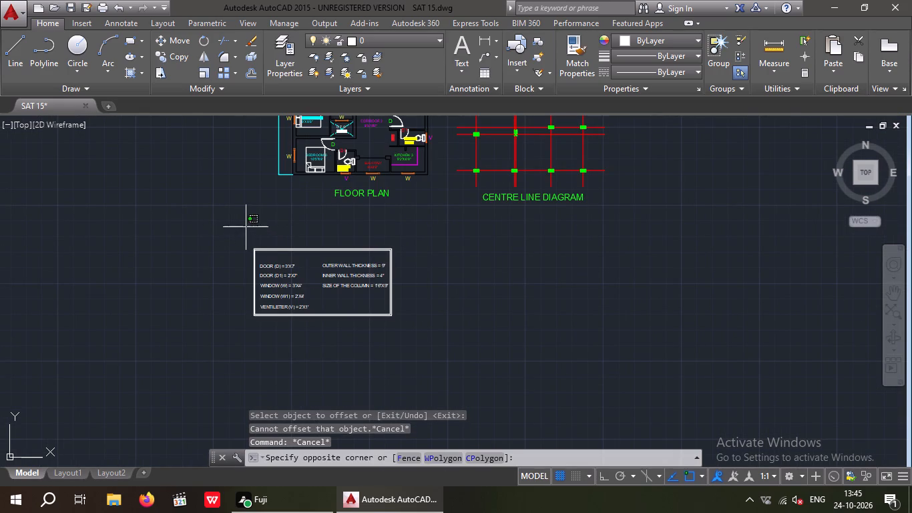
click(460, 326)
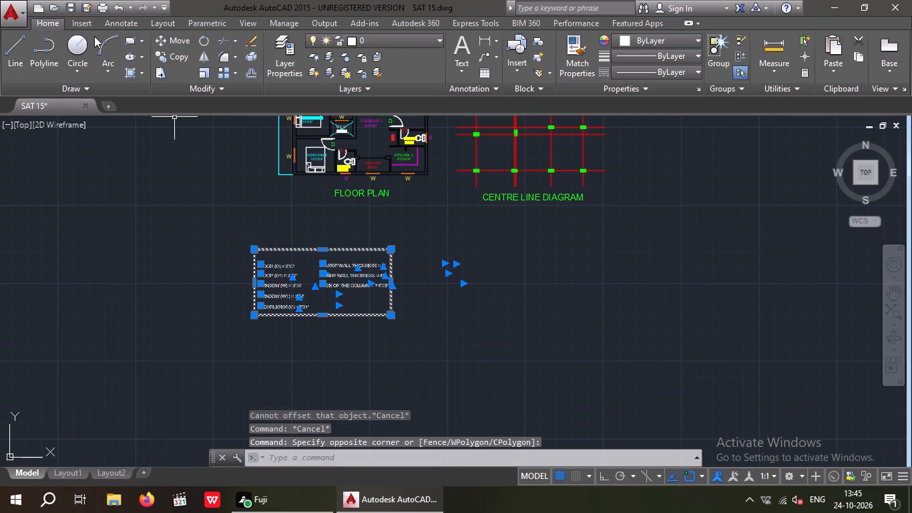
click(177, 39)
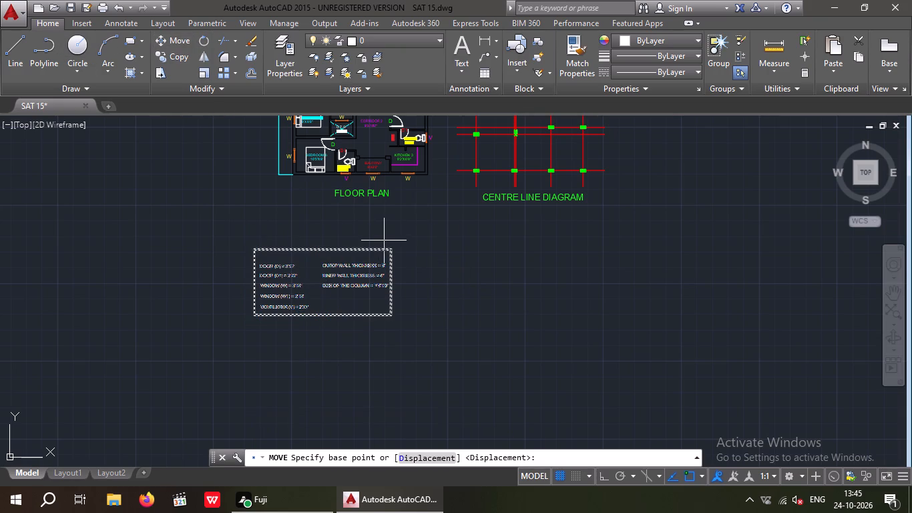
scroll(390, 241, up, 3)
click(388, 274)
scroll(391, 267, down, 2)
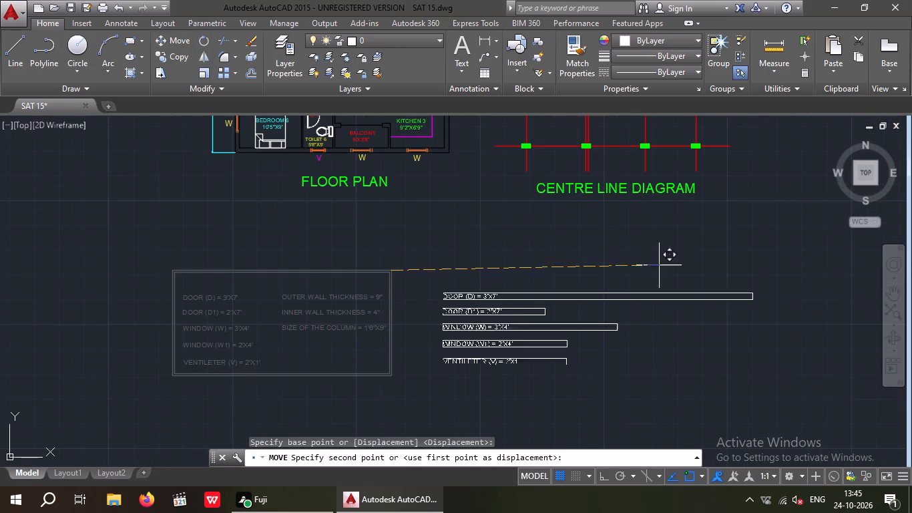
scroll(694, 226, up, 1)
click(736, 213)
scroll(702, 218, down, 3)
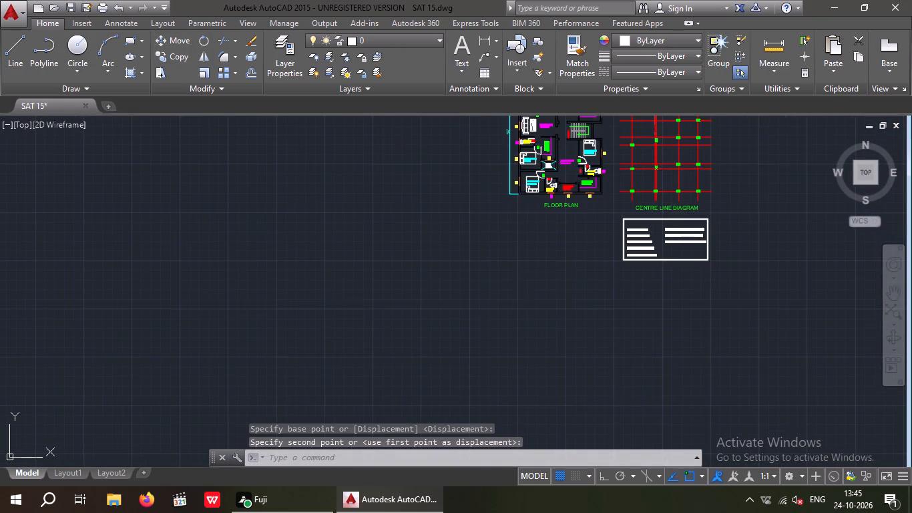
Save the drawing.
middle_drag(510, 256, 272, 357)
scroll(298, 251, up, 3)
middle_drag(324, 299, 85, 303)
scroll(118, 273, down, 3)
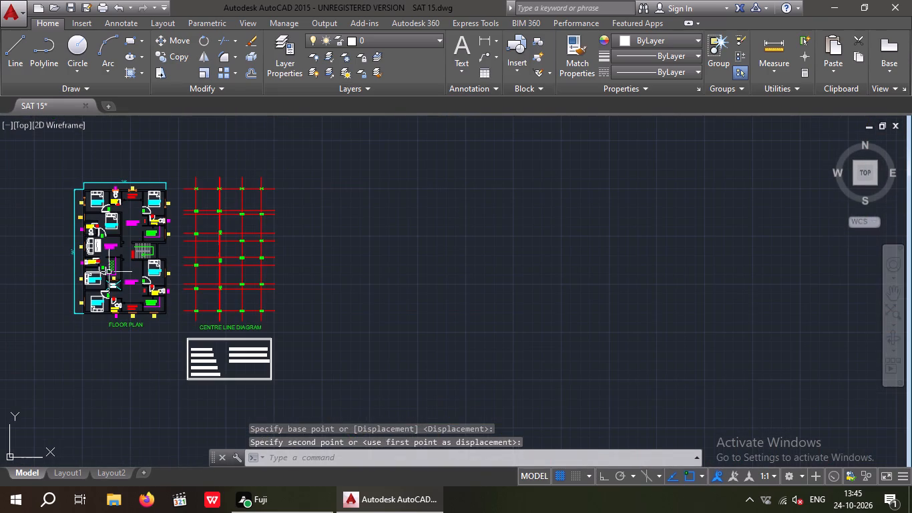
key(ctrl+s)
key(ctrl+s)
Delete the 36' overall width dimension above the separate floor plan copy that has no room names.
scroll(210, 273, down, 3)
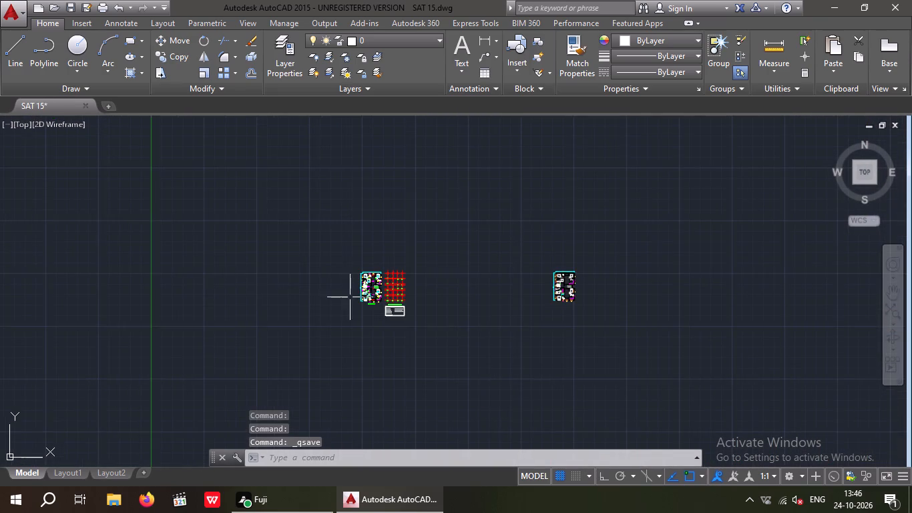
middle_drag(327, 301, 191, 305)
scroll(554, 320, up, 4)
middle_drag(524, 309, 267, 375)
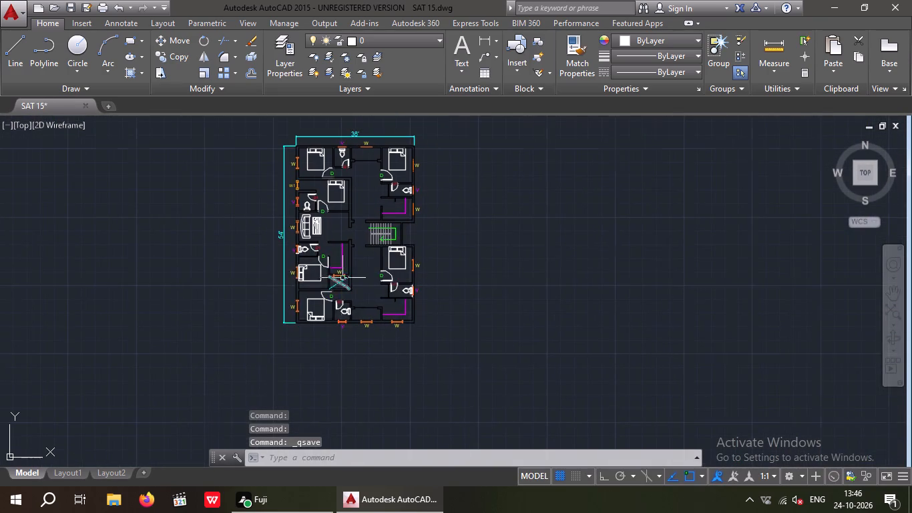
scroll(343, 277, up, 2)
middle_drag(348, 292, 320, 403)
scroll(375, 201, down, 1)
middle_drag(368, 270, 365, 338)
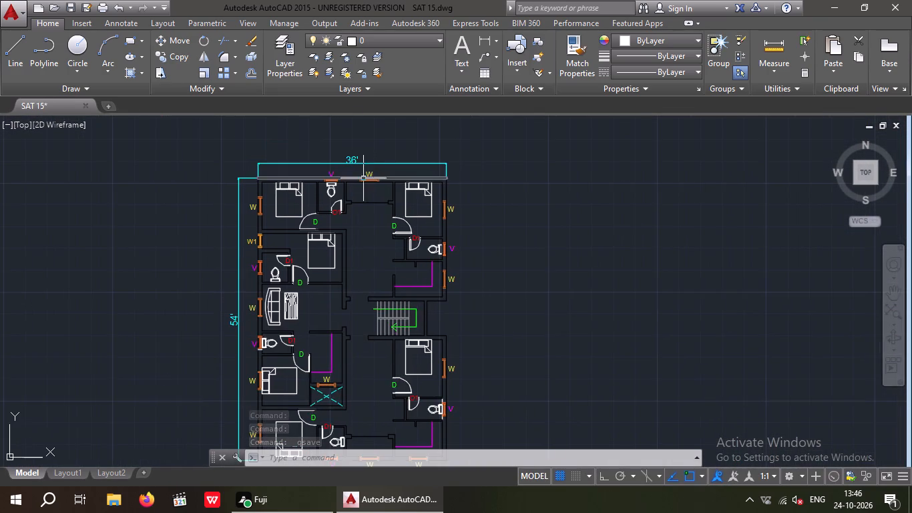
scroll(351, 153, up, 3)
drag(355, 199, 324, 181)
click(318, 160)
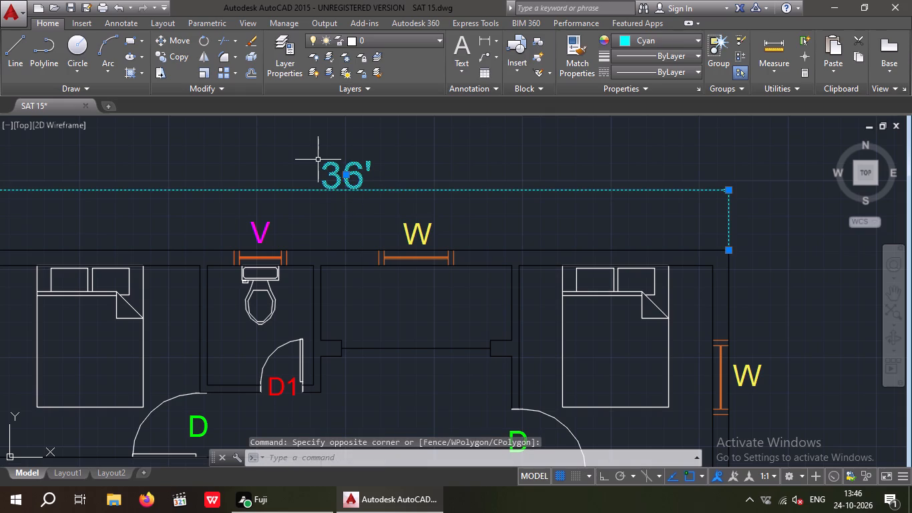
key(Delete)
Delete the 54' overall length dimension beside the same floor plan copy.
scroll(343, 154, down, 5)
scroll(271, 272, up, 4)
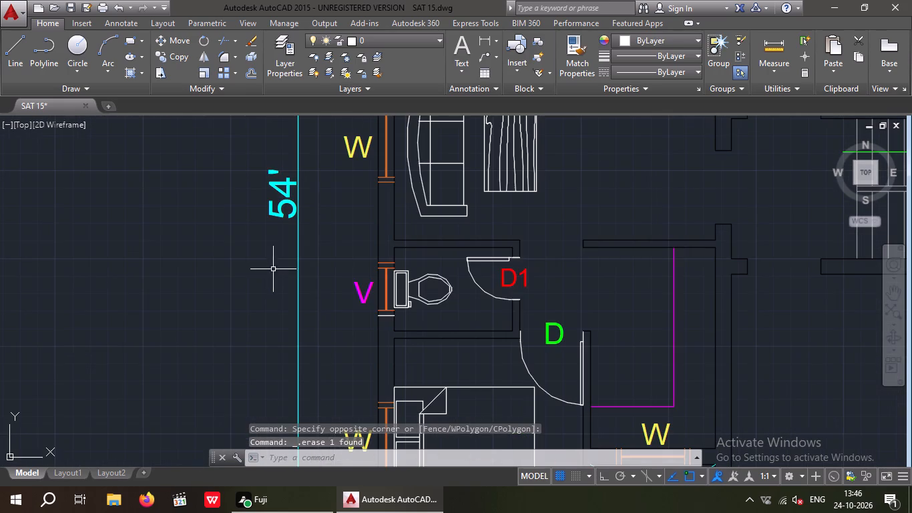
drag(320, 195, 281, 212)
click(226, 218)
key(Delete)
scroll(255, 204, down, 4)
middle_drag(255, 220, 156, 214)
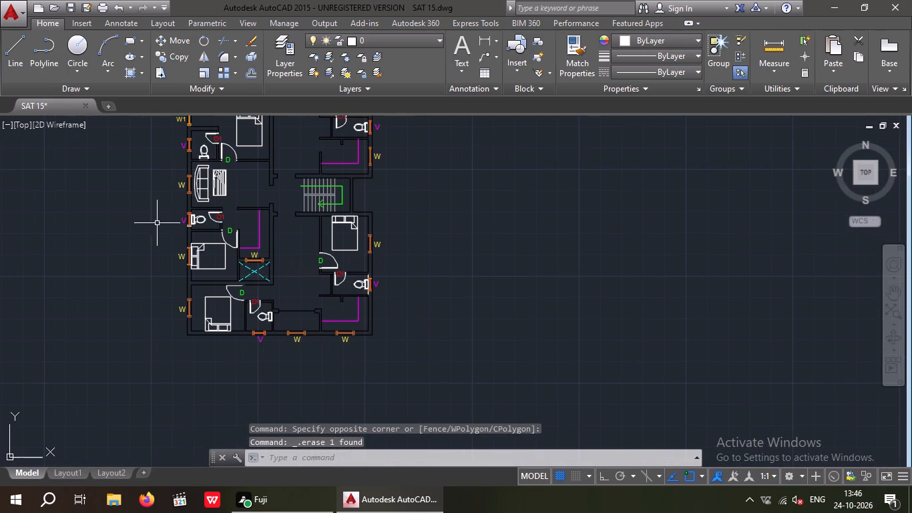
key(Escape)
key(Escape)
key(Escape)
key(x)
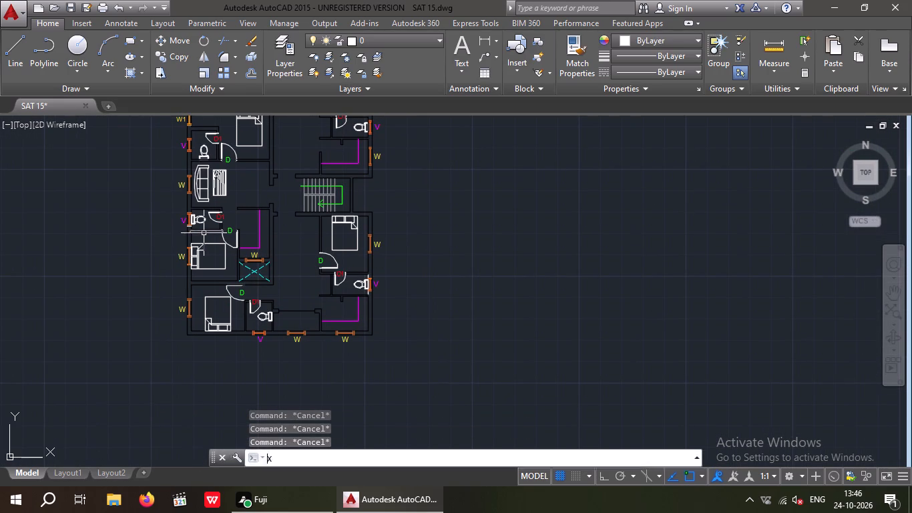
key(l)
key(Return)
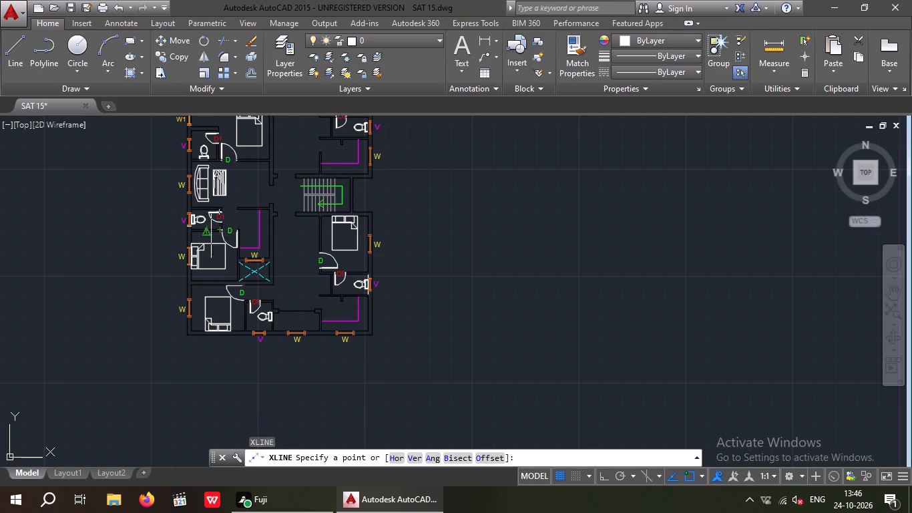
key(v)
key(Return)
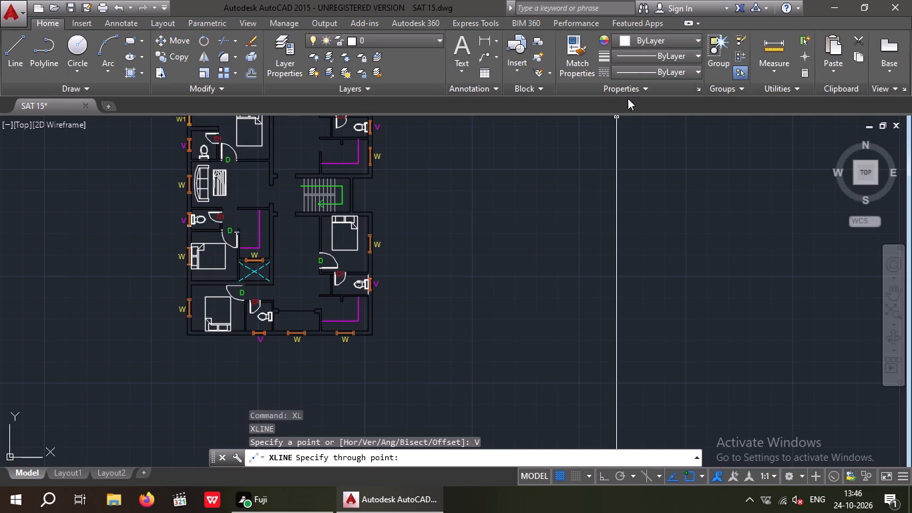
Set the current object colour to black (0,0,0).
click(651, 40)
click(624, 95)
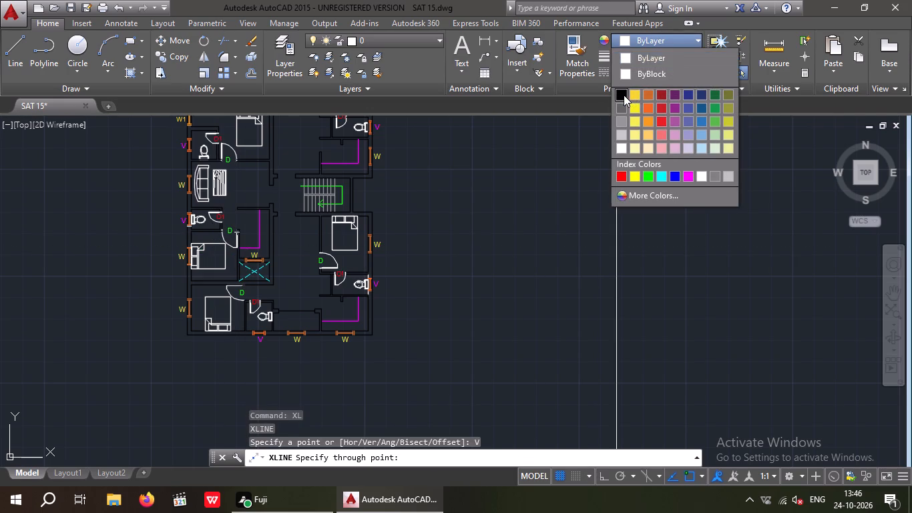
key(Escape)
key(Escape)
key(Escape)
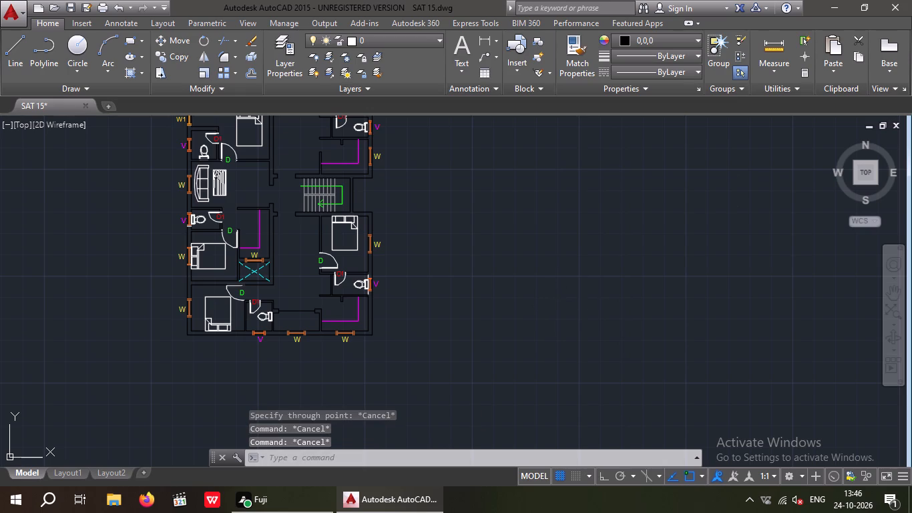
Draw a vertical construction line through the lower-left outer wall corner of the floor plan copy.
key(x)
key(l)
key(Return)
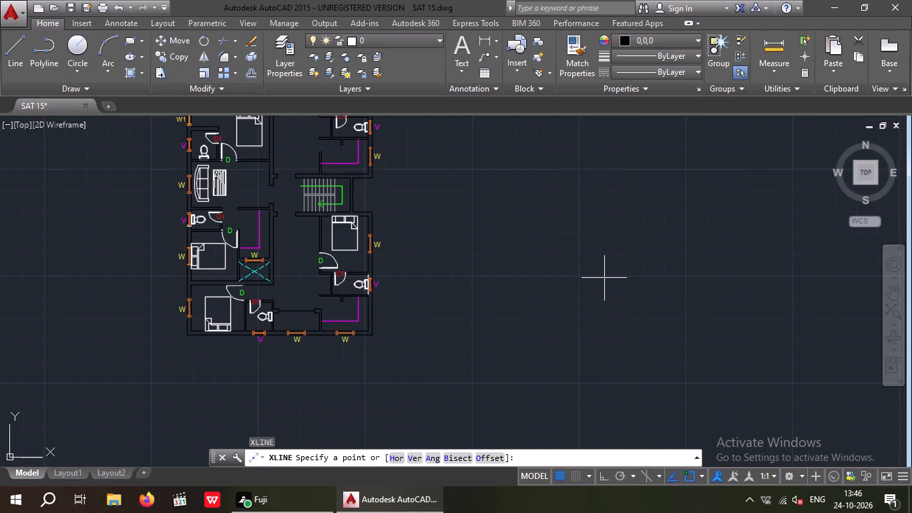
key(v)
key(Return)
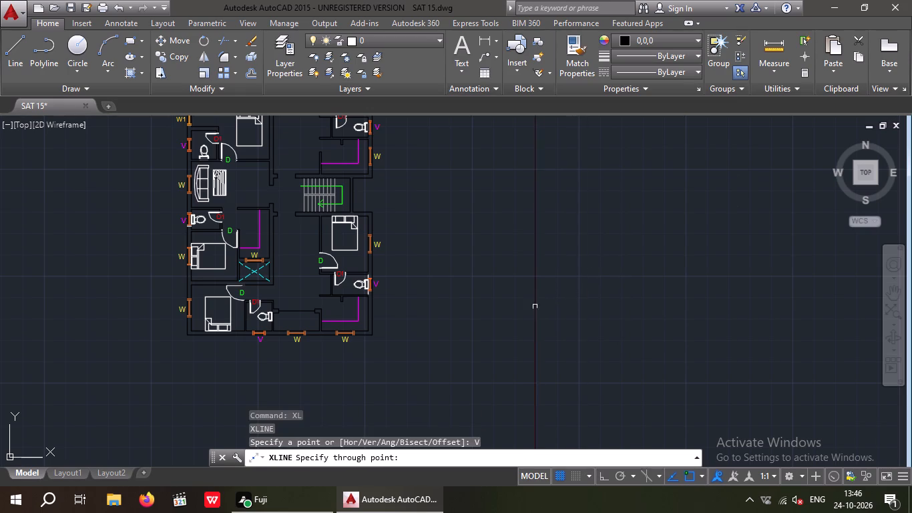
scroll(160, 347, up, 2)
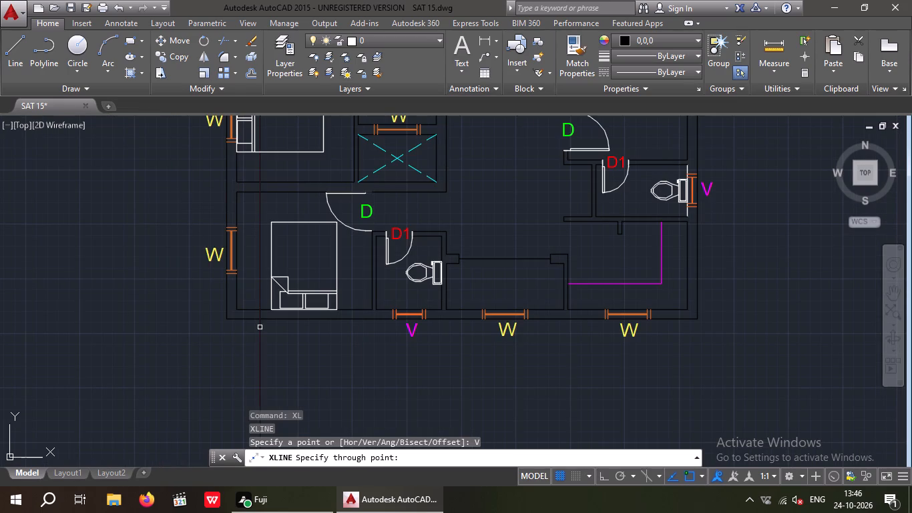
scroll(224, 314, up, 3)
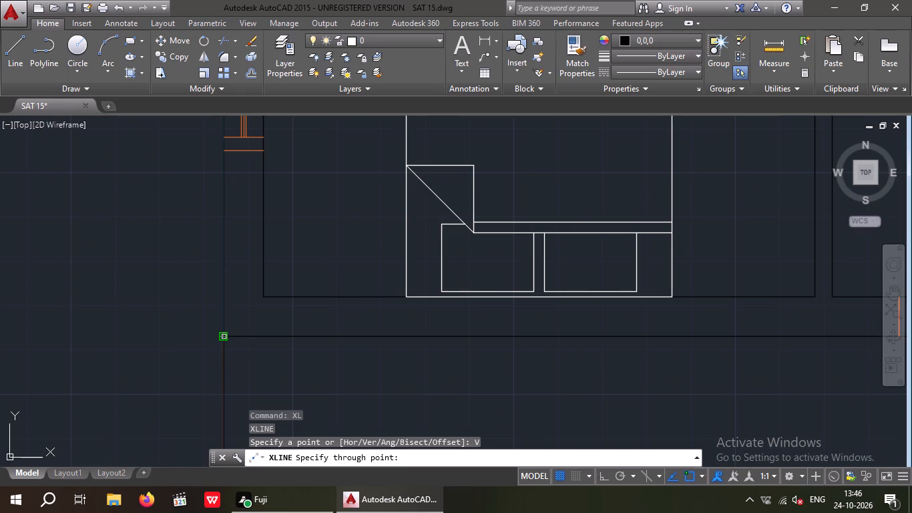
click(220, 335)
scroll(250, 279, down, 5)
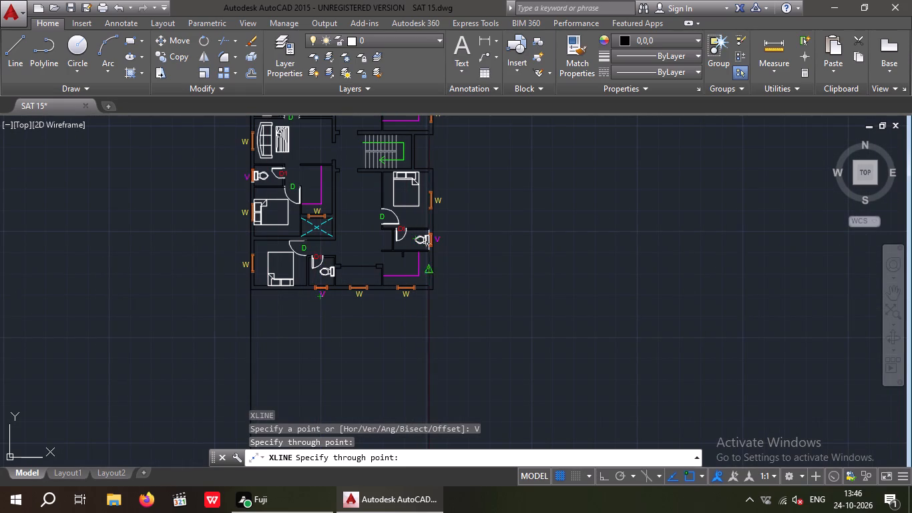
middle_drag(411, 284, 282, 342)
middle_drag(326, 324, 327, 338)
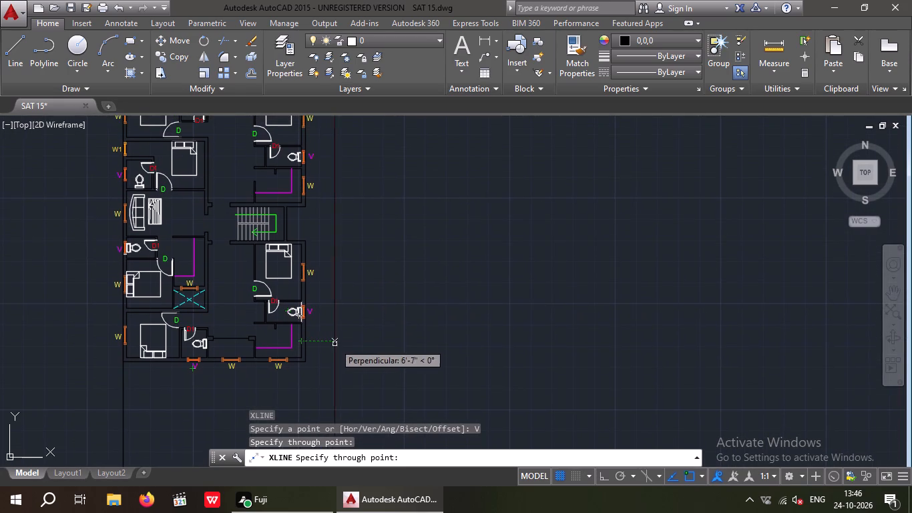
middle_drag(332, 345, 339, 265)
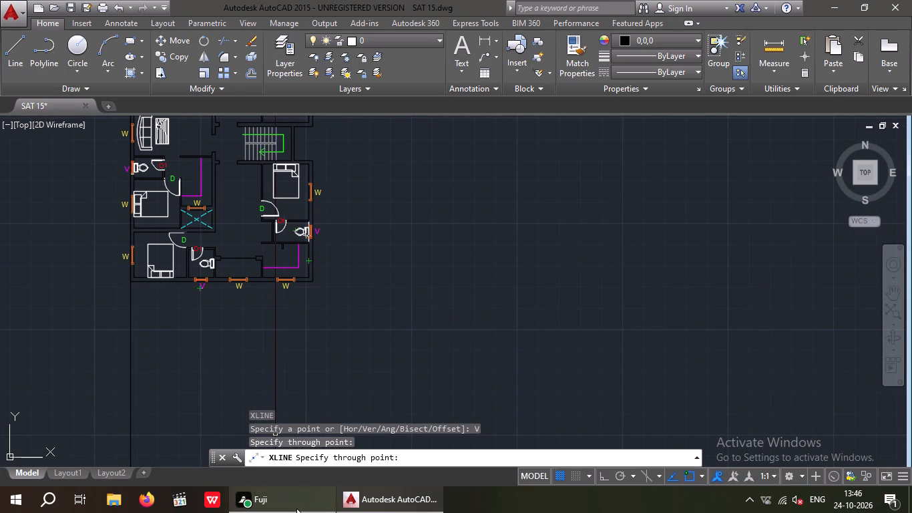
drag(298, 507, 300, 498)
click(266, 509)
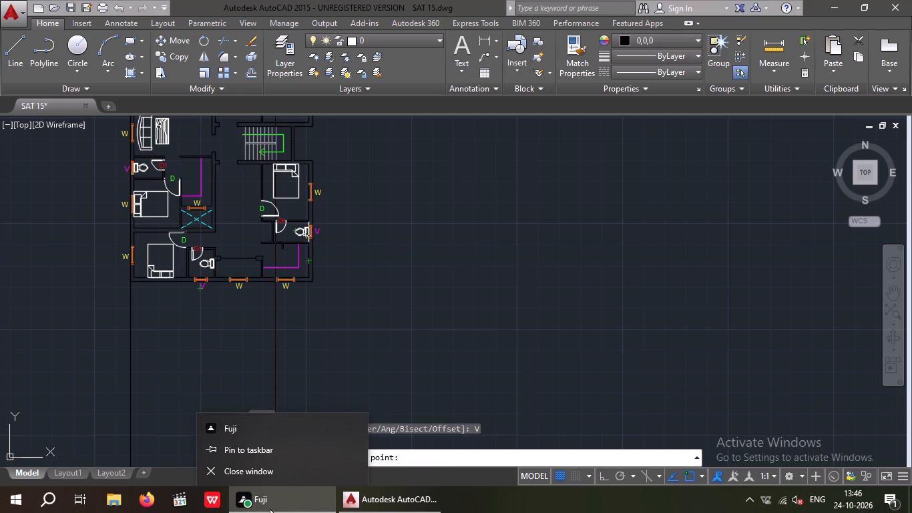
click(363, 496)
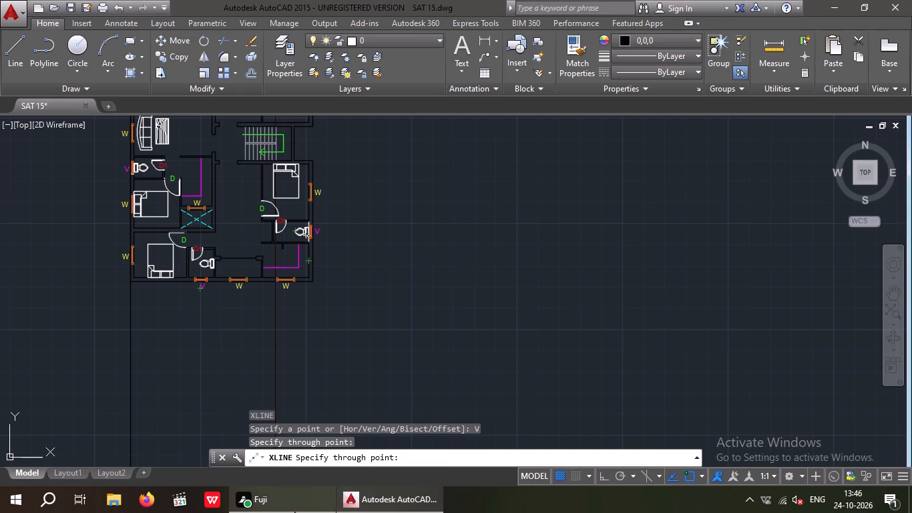
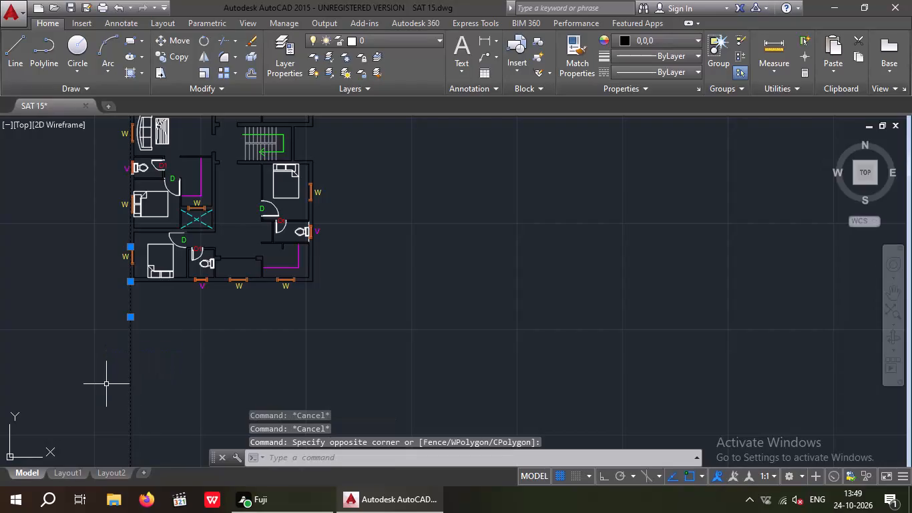
Delete the vertical construction line running through the lower-left outer wall corner of the floor plan copy.
key(Delete)
Look over the rooms, staircase and fixtures of the undimensioned floor plan copy.
scroll(193, 356, down, 1)
middle_drag(186, 389, 188, 396)
scroll(228, 371, down, 1)
scroll(254, 278, up, 3)
middle_drag(257, 288, 310, 285)
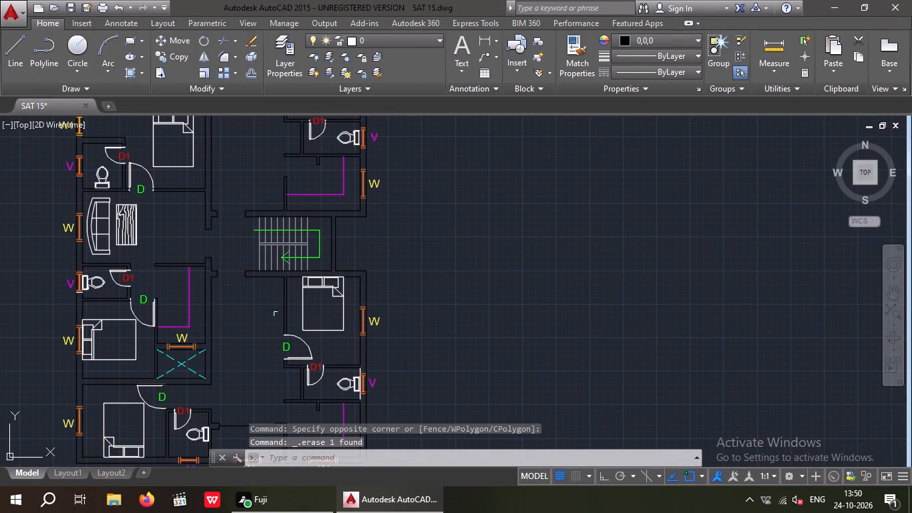
scroll(304, 297, down, 2)
middle_drag(288, 316, 291, 315)
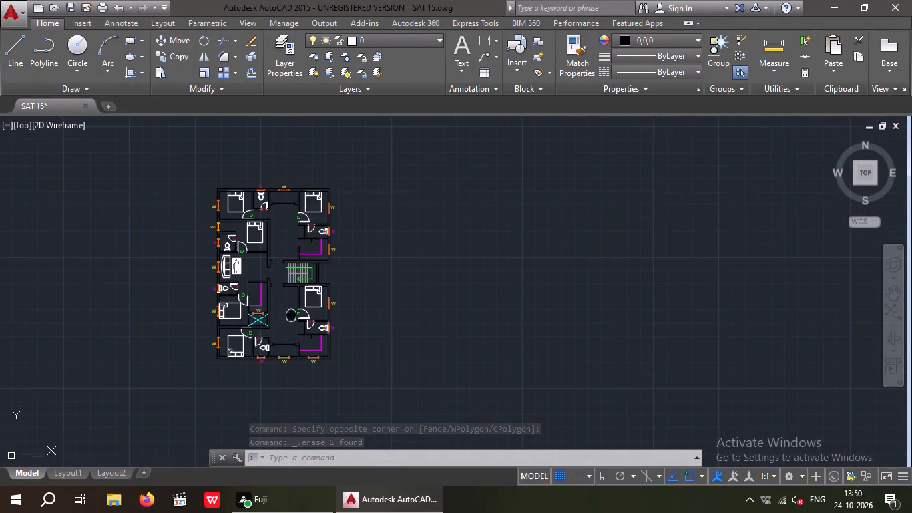
middle_drag(291, 315, 331, 313)
scroll(300, 267, up, 2)
middle_drag(294, 296, 242, 330)
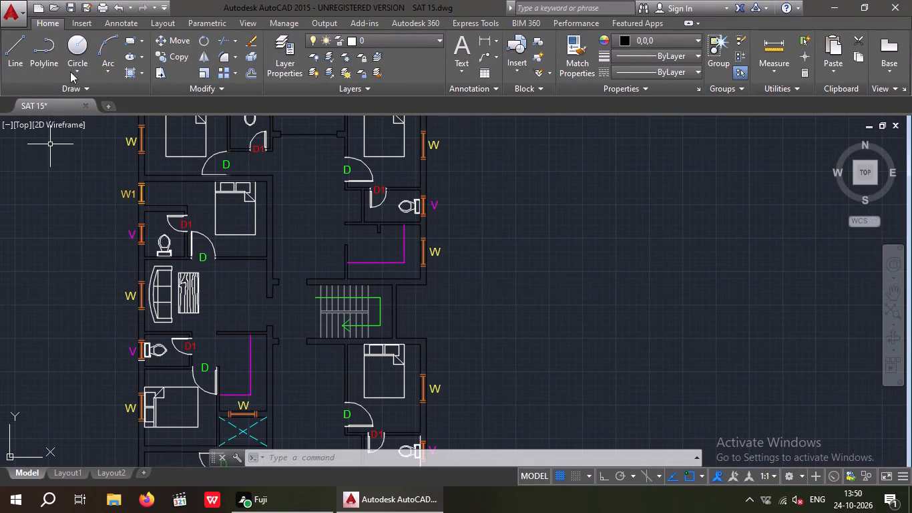
scroll(188, 196, down, 1)
middle_drag(207, 291, 263, 321)
middle_click(264, 321)
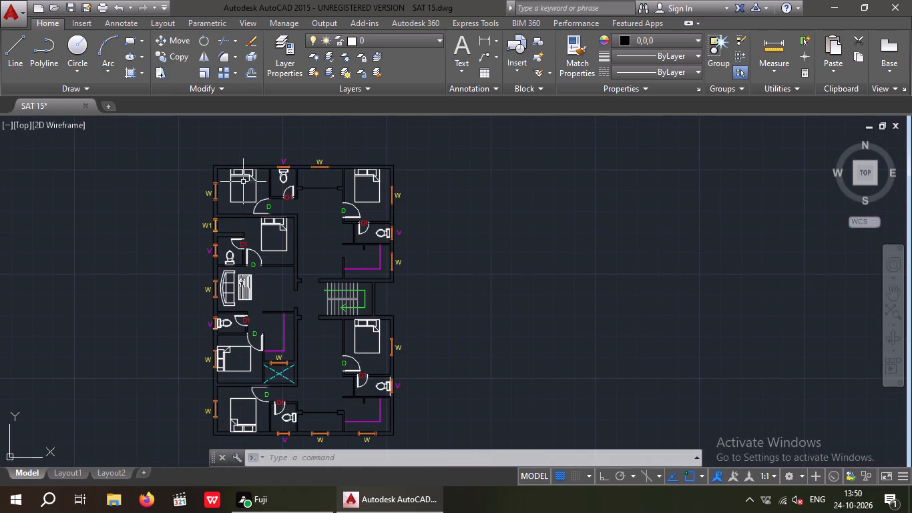
middle_drag(278, 321, 262, 282)
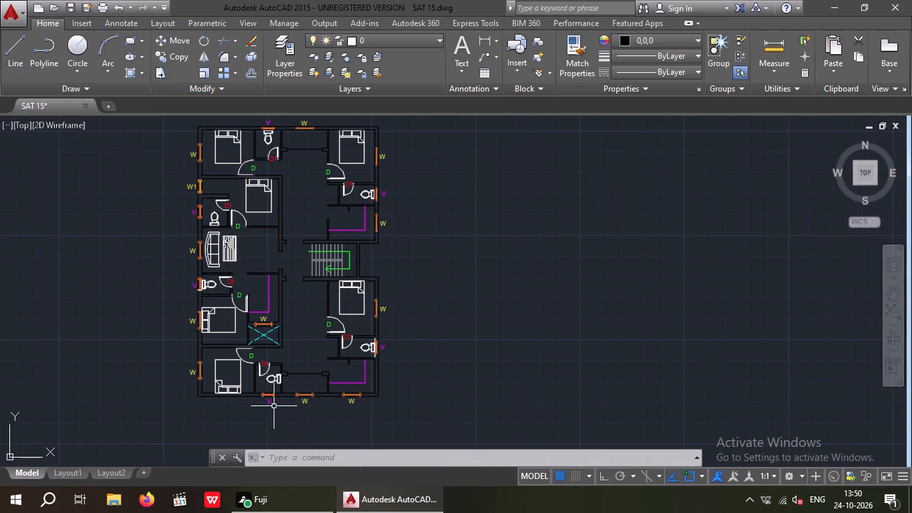
Delete the toilet fixture from the bathroom beside the lower-left bedroom of the floor plan copy.
scroll(272, 404, up, 5)
middle_drag(302, 333, 287, 379)
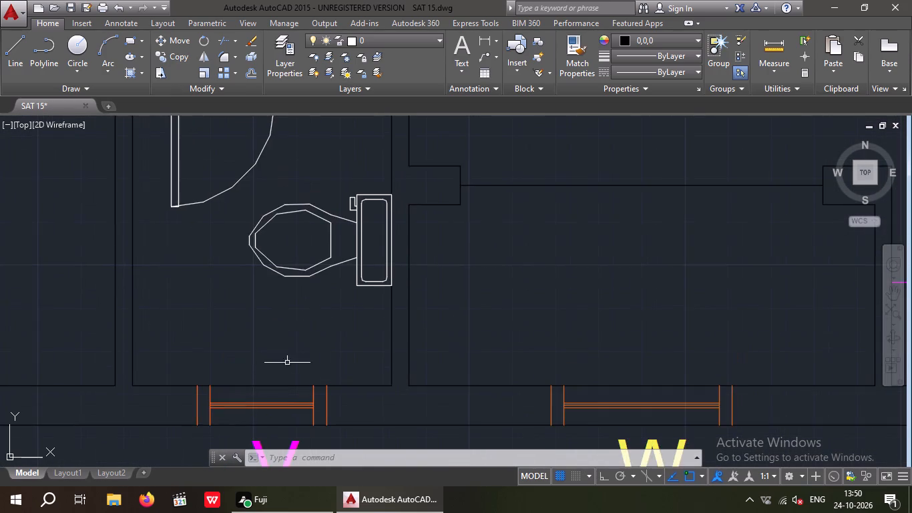
scroll(306, 307, down, 1)
drag(322, 296, 286, 218)
click(280, 217)
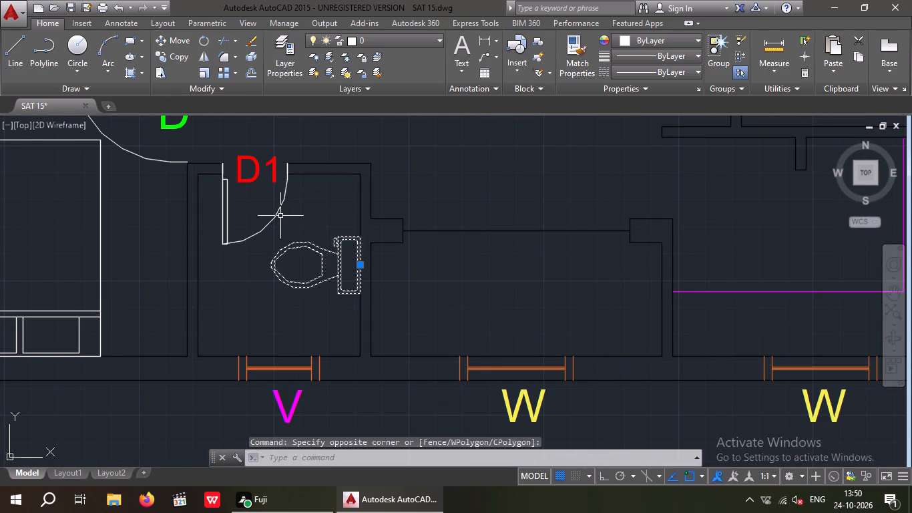
key(Delete)
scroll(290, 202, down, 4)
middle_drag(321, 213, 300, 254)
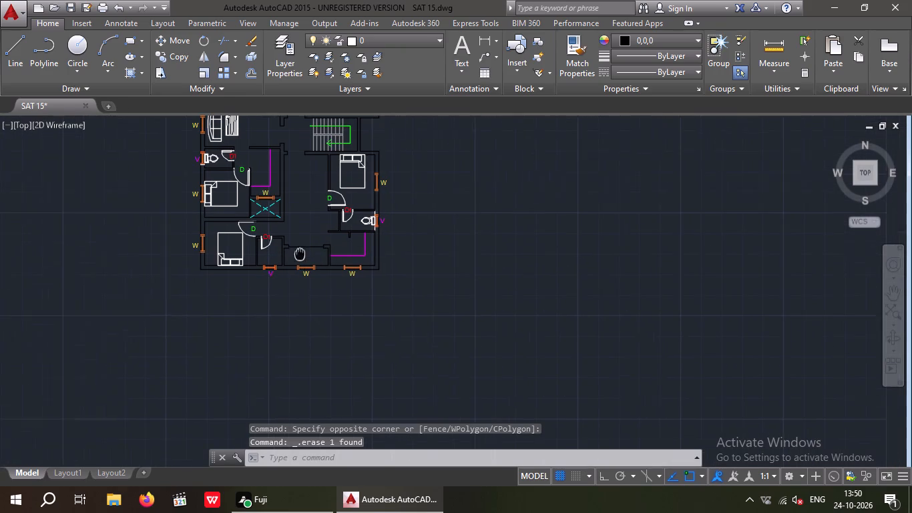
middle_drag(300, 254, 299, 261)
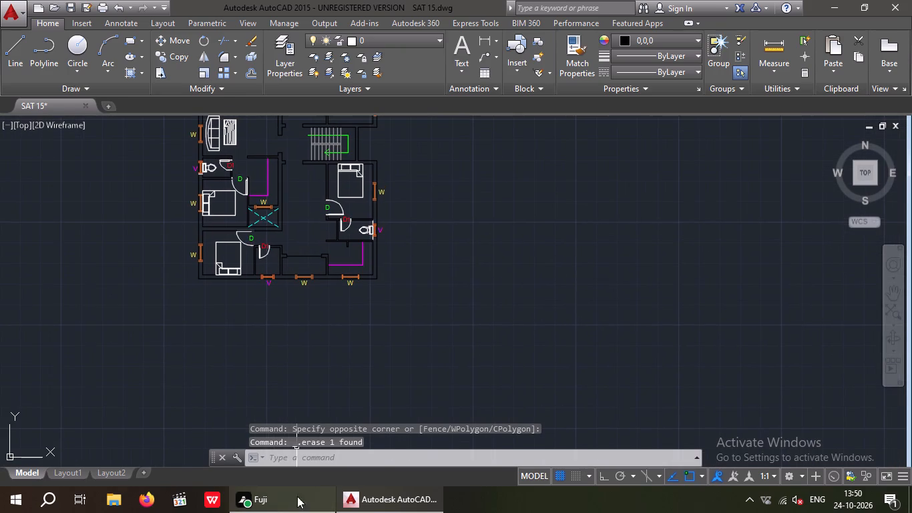
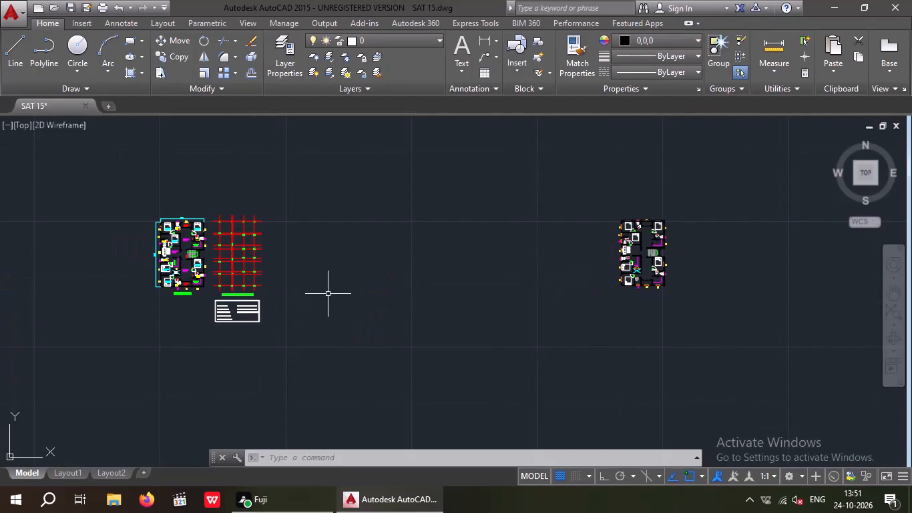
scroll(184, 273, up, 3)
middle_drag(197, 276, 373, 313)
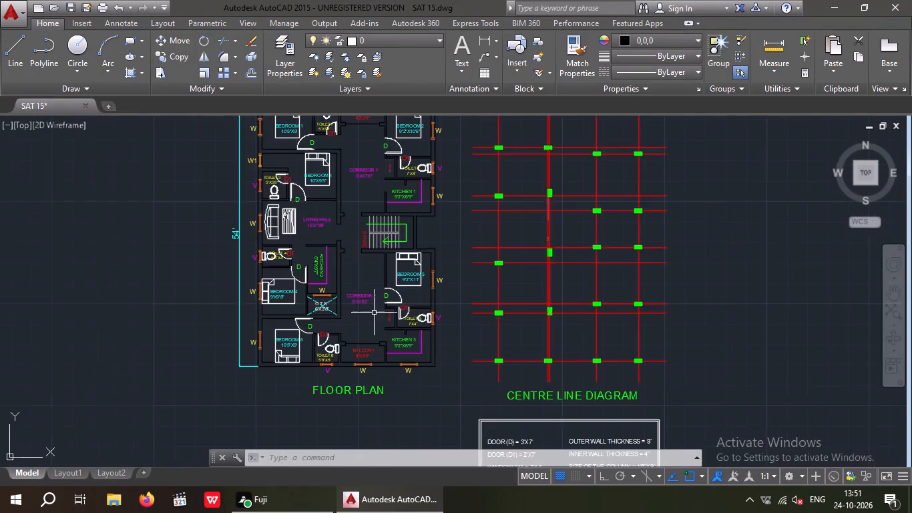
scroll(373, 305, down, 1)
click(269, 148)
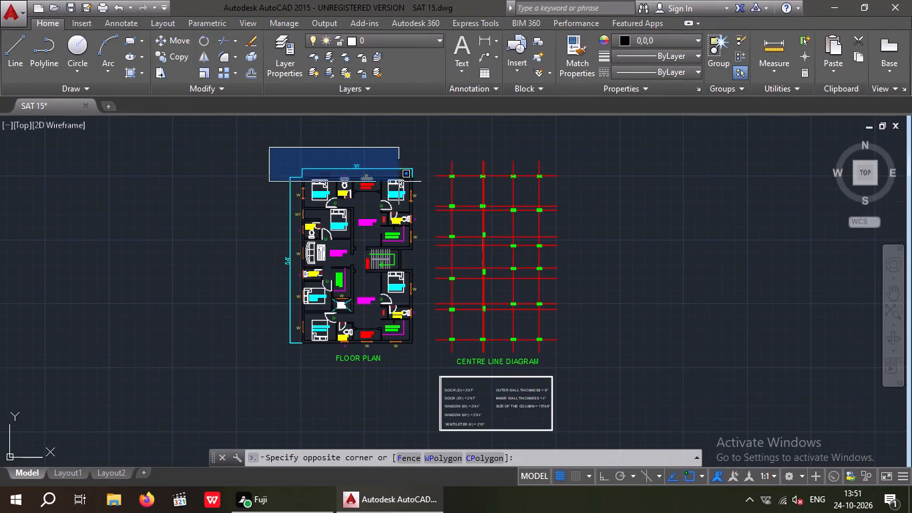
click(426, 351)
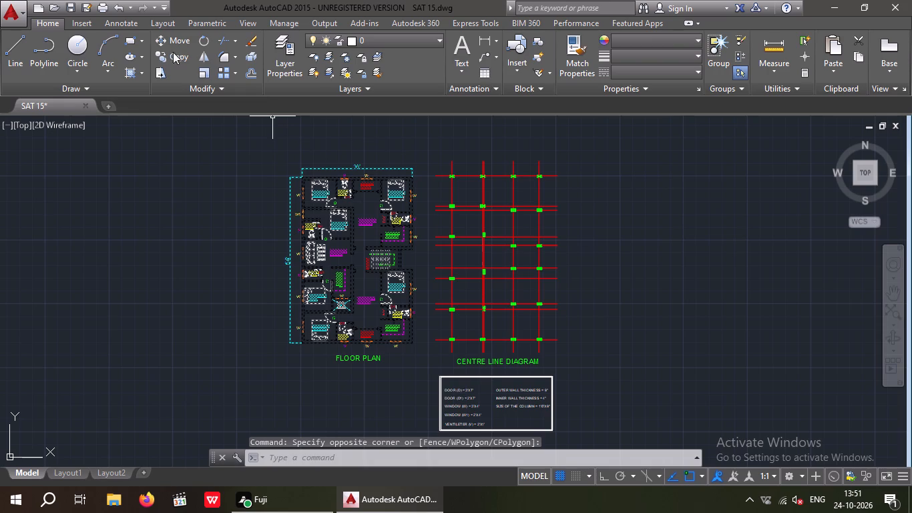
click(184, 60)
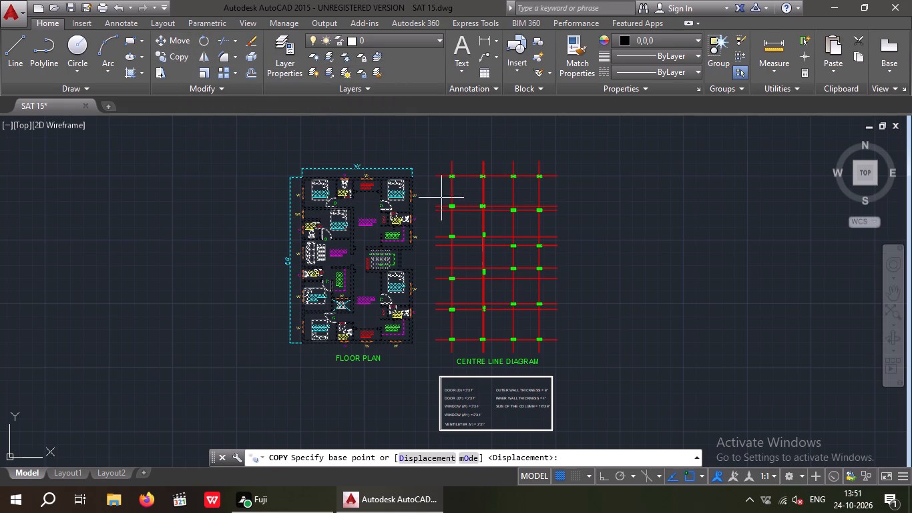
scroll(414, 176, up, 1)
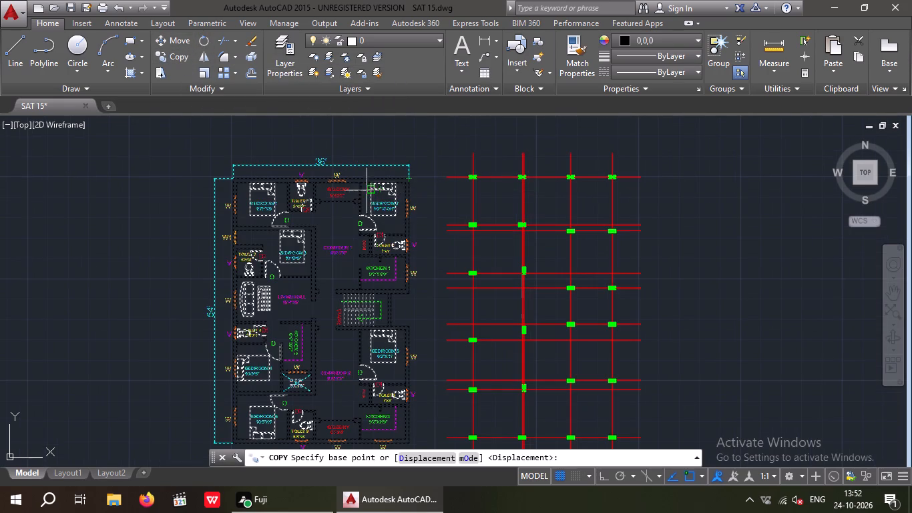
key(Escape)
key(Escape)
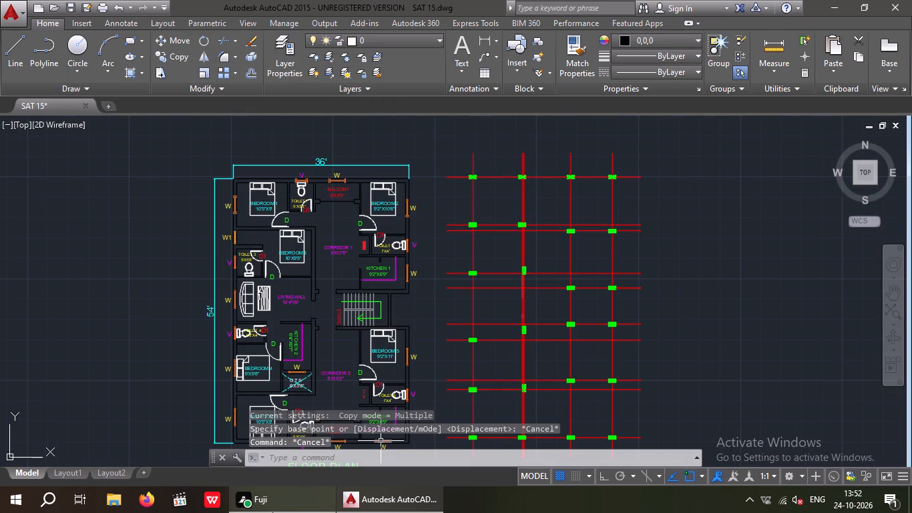
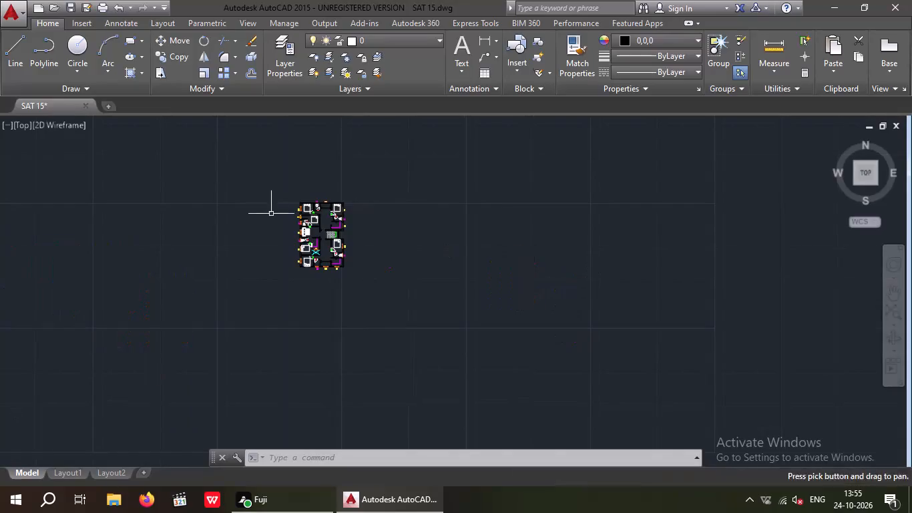
Examine the unlabelled floor plan copy and the labelled original's overall dimensions and room sizes.
scroll(306, 220, up, 4)
middle_drag(400, 250, 332, 281)
scroll(357, 246, down, 2)
middle_drag(353, 266, 356, 256)
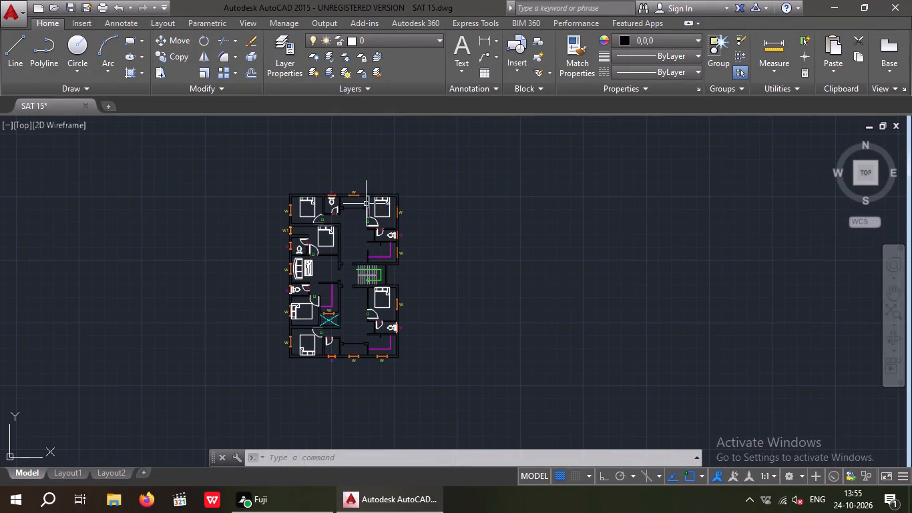
scroll(366, 204, up, 2)
scroll(367, 215, down, 3)
middle_drag(371, 231, 574, 215)
middle_drag(457, 252, 770, 259)
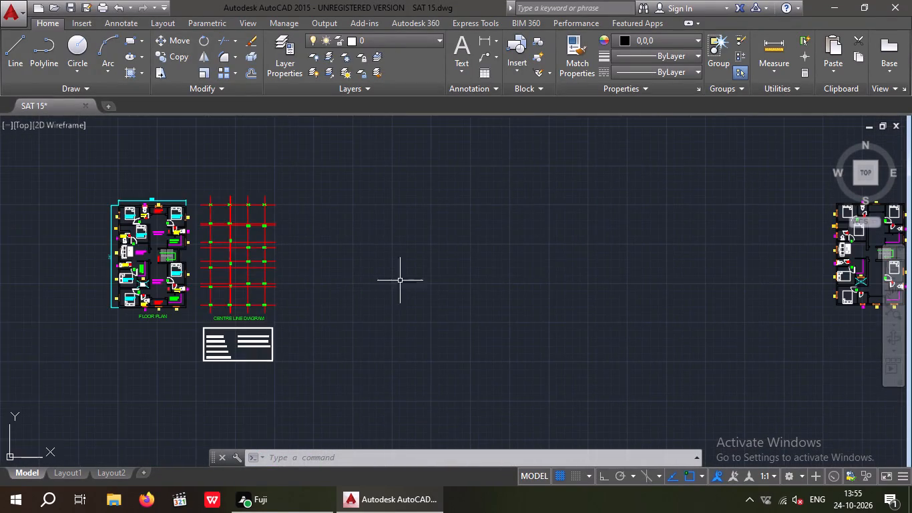
middle_drag(409, 277, 680, 216)
middle_drag(391, 170, 506, 252)
scroll(521, 249, up, 3)
middle_drag(521, 248, 521, 246)
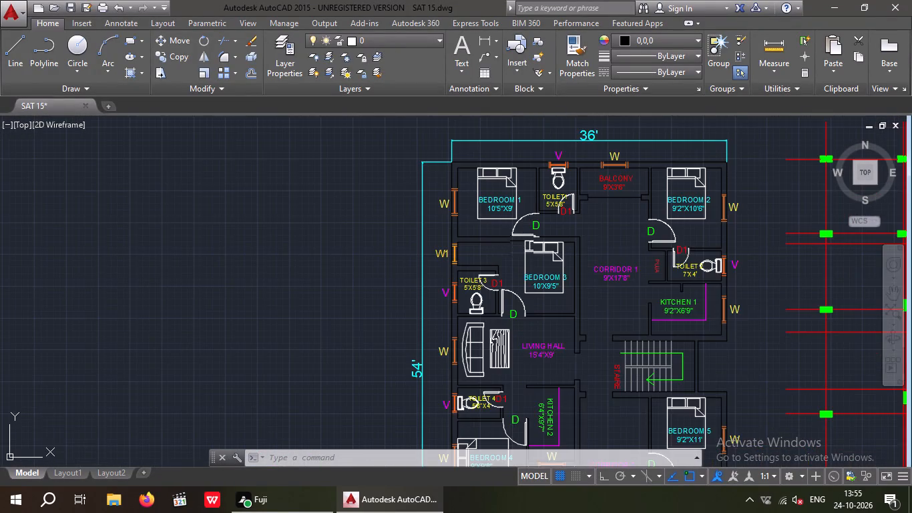
middle_drag(521, 246, 465, 199)
middle_drag(469, 218, 458, 241)
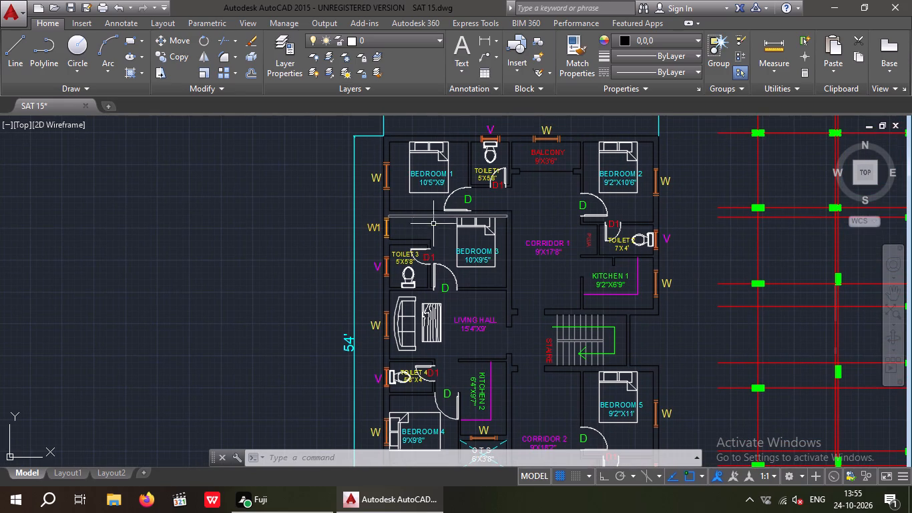
scroll(578, 236, down, 4)
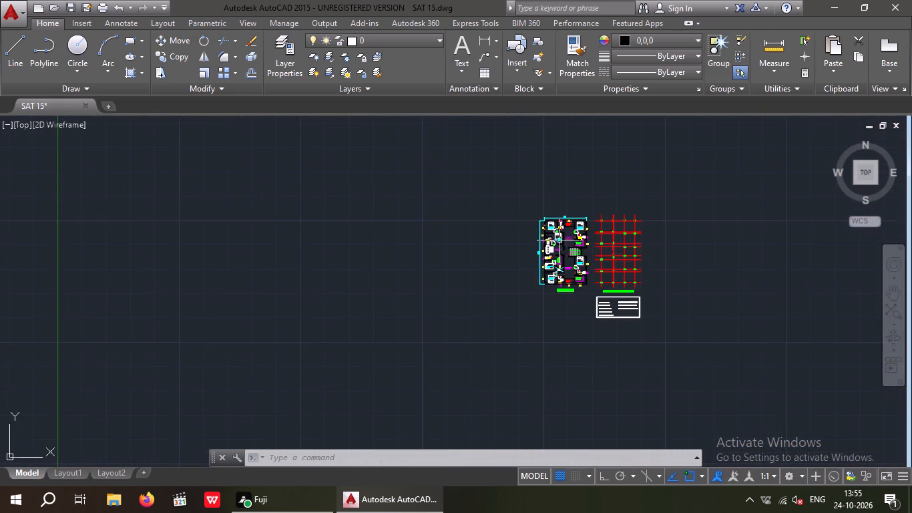
Draw a closed 36' by 54' rectangular outline in cyan lines with Ortho on, in the empty area beside the floor plan copy.
middle_drag(549, 241, 169, 240)
middle_drag(481, 253, 367, 242)
scroll(367, 235, up, 2)
middle_drag(400, 233, 493, 288)
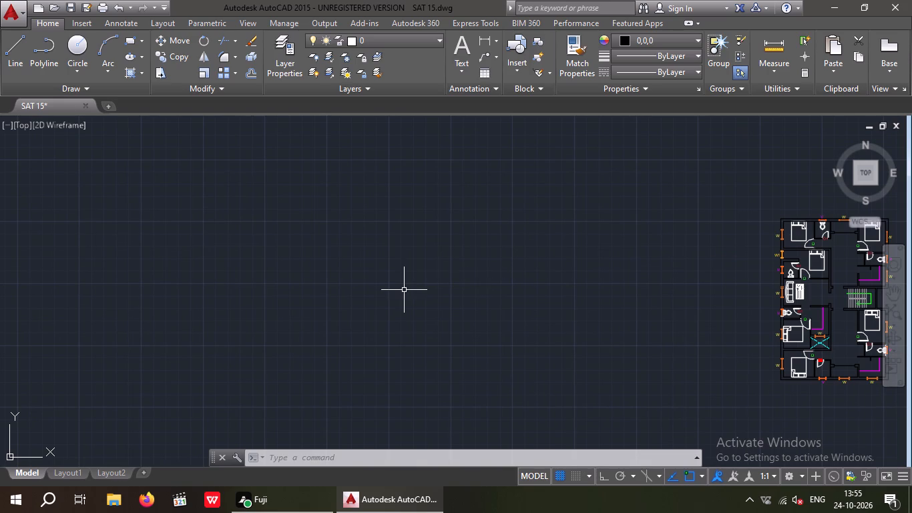
click(668, 39)
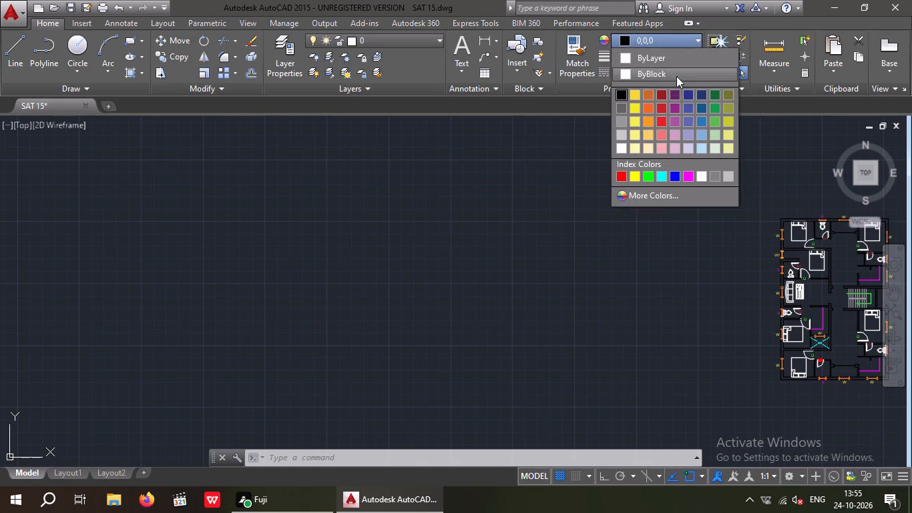
click(662, 176)
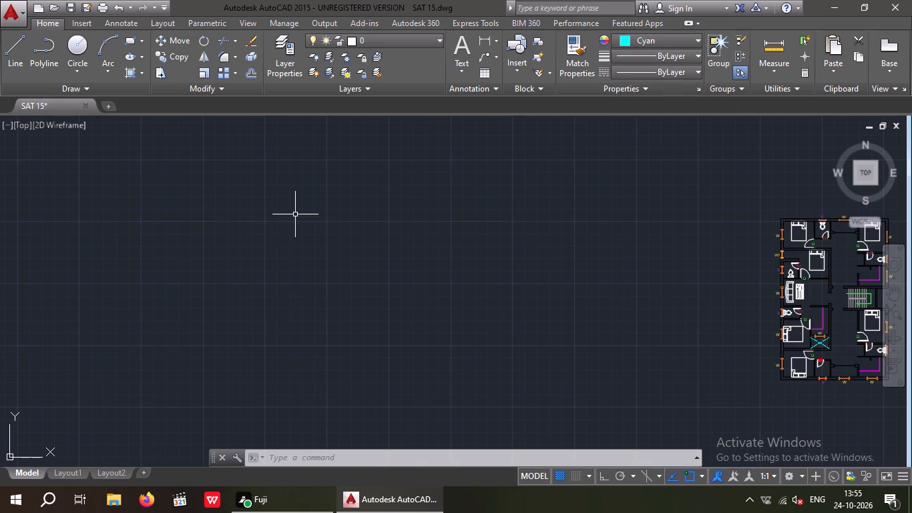
key(l)
key(space)
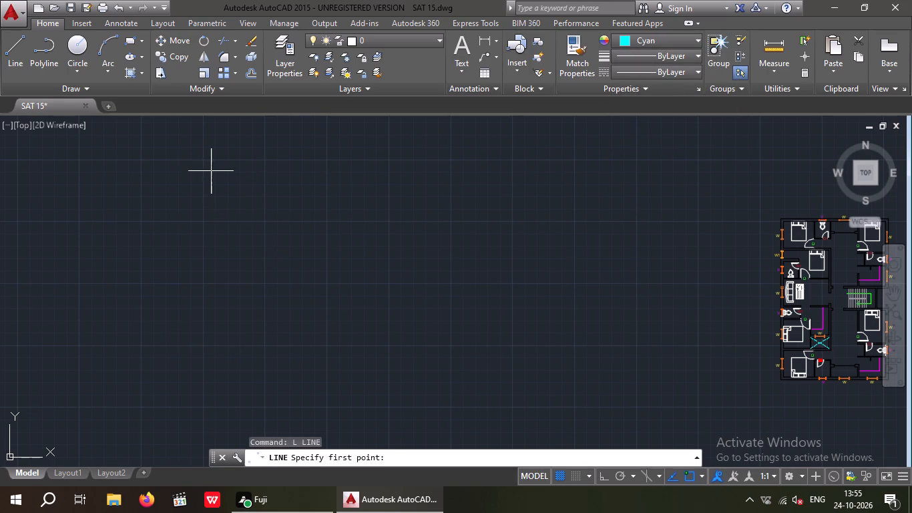
drag(204, 161, 214, 162)
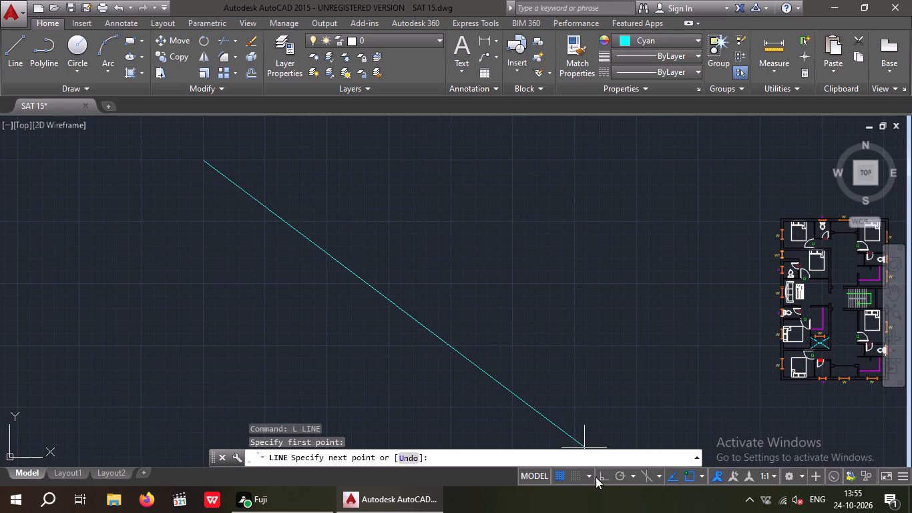
click(605, 481)
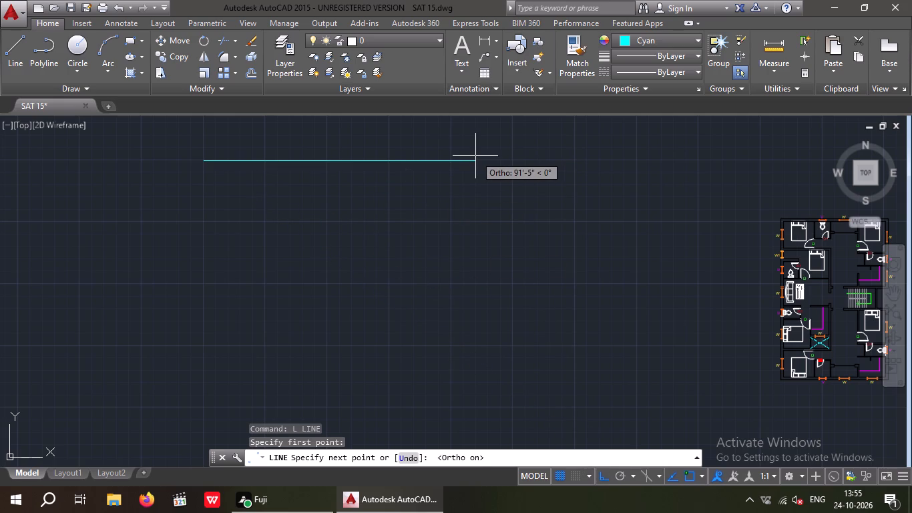
text(36')
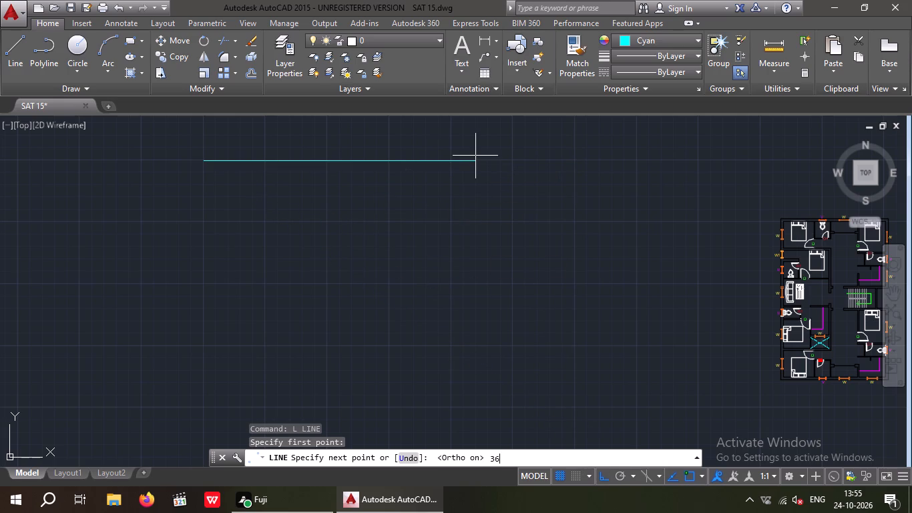
key(Return)
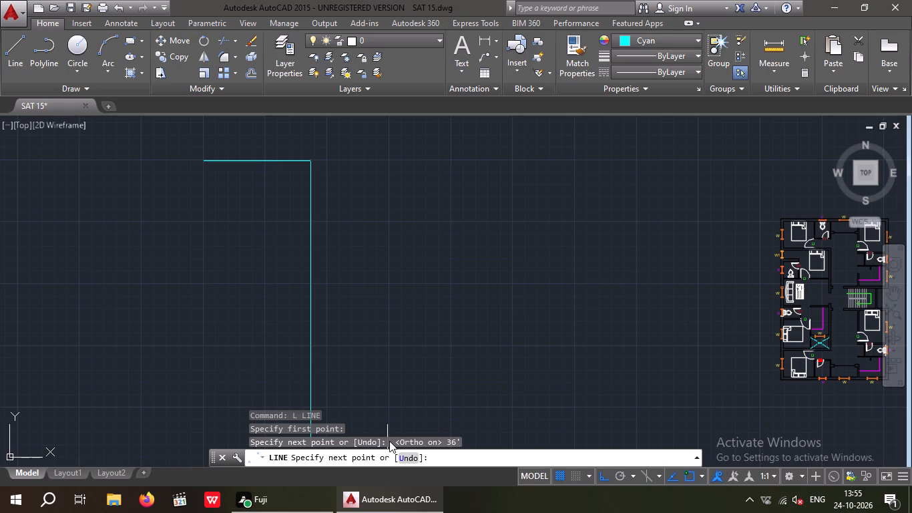
text(54')
key(Return)
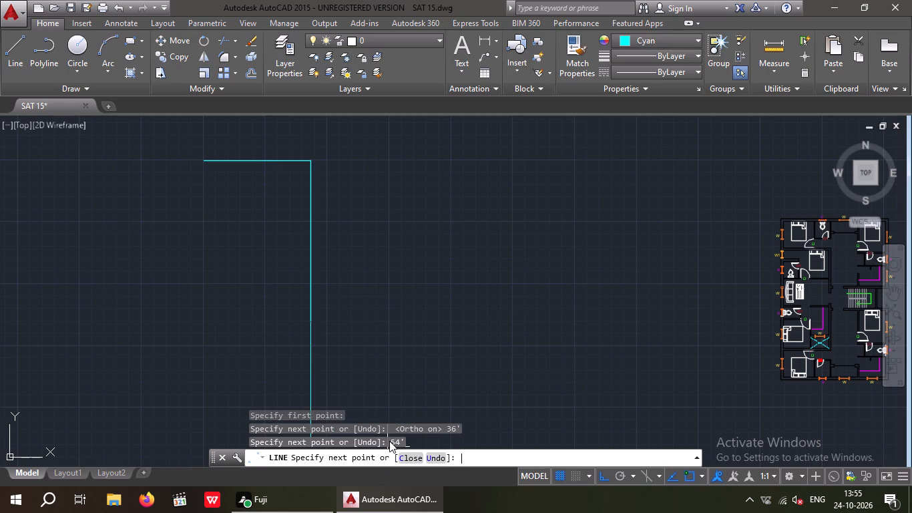
text(36')
key(Return)
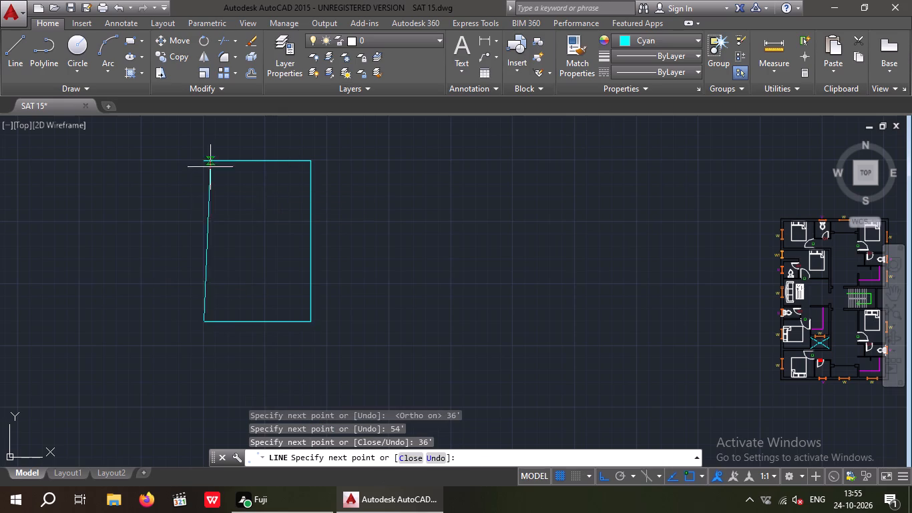
scroll(182, 166, up, 4)
click(308, 140)
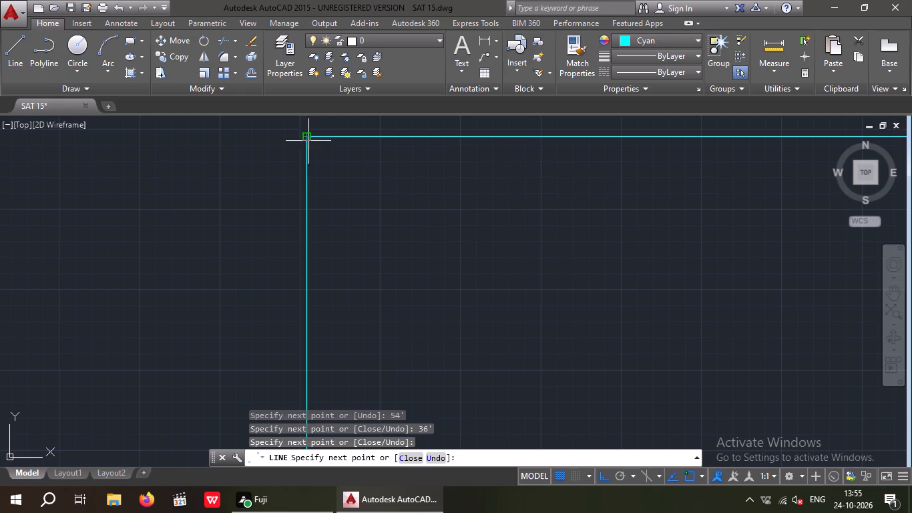
key(Escape)
key(Escape)
Offset all four sides of the cyan outline 9" inward to form the outer walls.
scroll(382, 243, down, 1)
middle_drag(382, 243, 160, 284)
scroll(178, 252, down, 2)
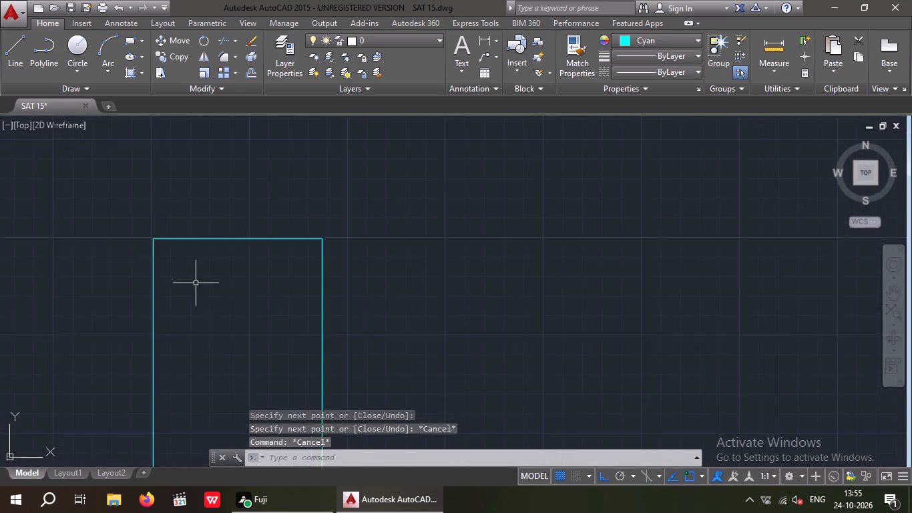
scroll(196, 283, down, 1)
middle_drag(196, 285, 157, 208)
key(Escape)
key(Escape)
middle_drag(254, 240, 282, 244)
middle_drag(295, 266, 322, 267)
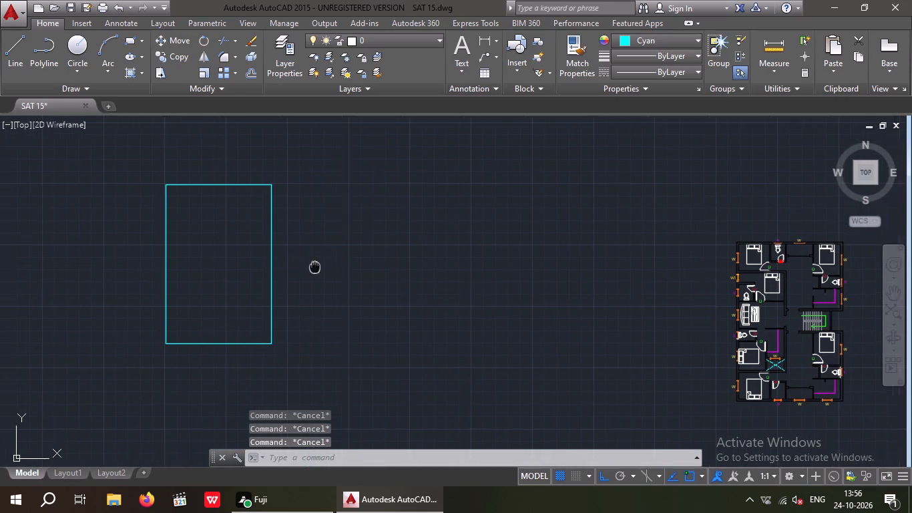
middle_drag(322, 267, 370, 284)
middle_drag(296, 241, 338, 246)
scroll(316, 231, up, 1)
middle_drag(316, 218, 306, 171)
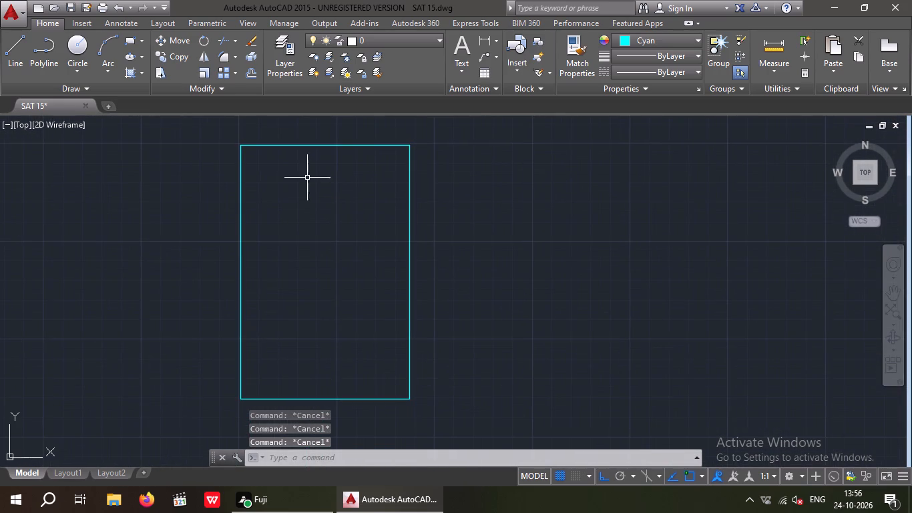
key(Escape)
key(Escape)
key(o)
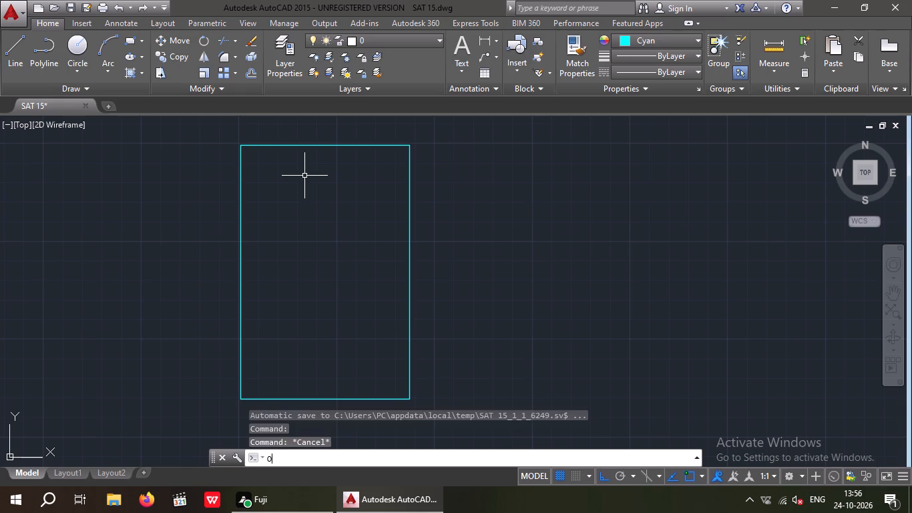
key(Return)
text(9")
key(Return)
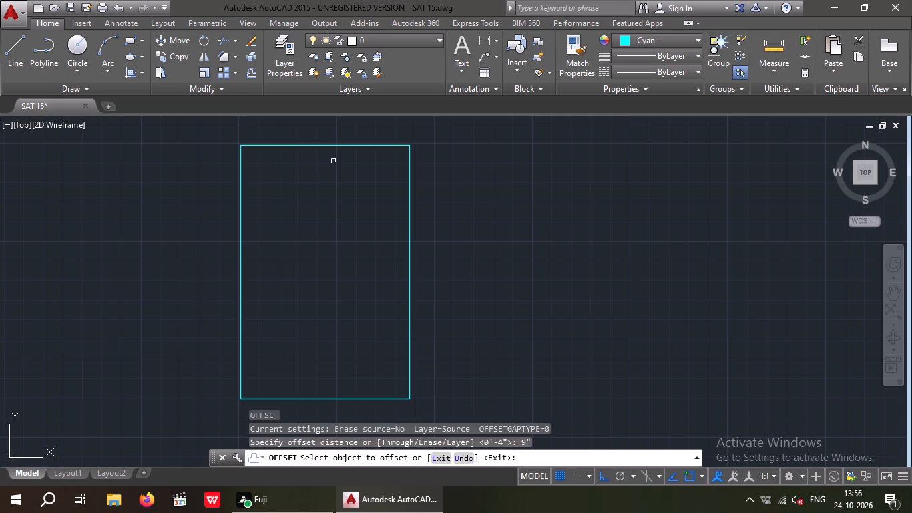
scroll(322, 147, up, 2)
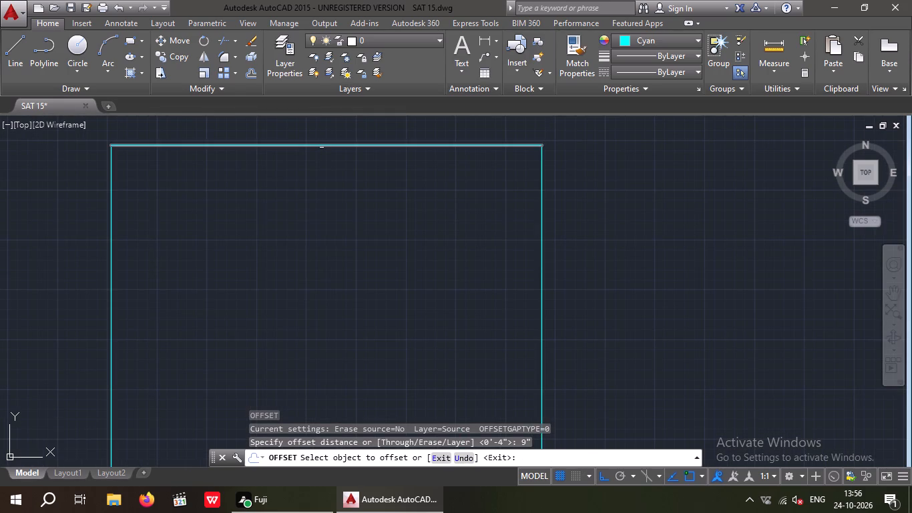
drag(321, 146, 321, 155)
click(321, 176)
scroll(197, 223, down, 1)
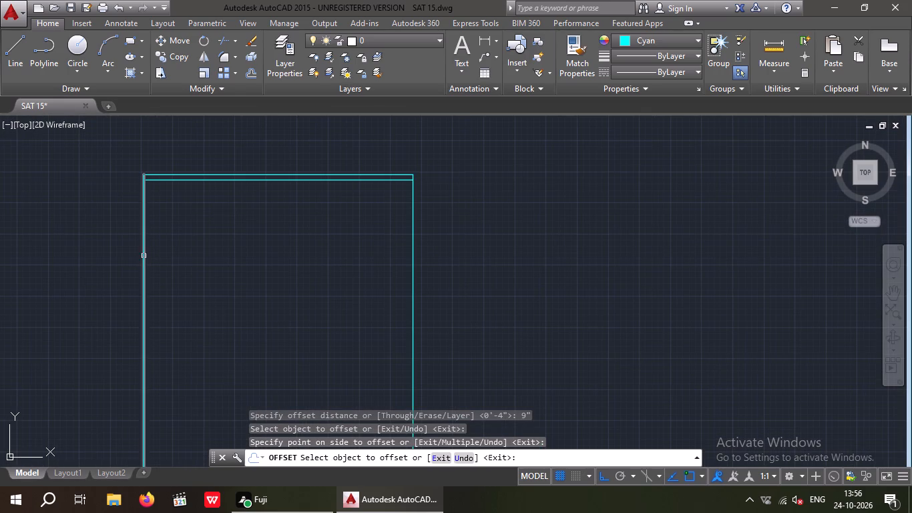
click(144, 255)
click(168, 247)
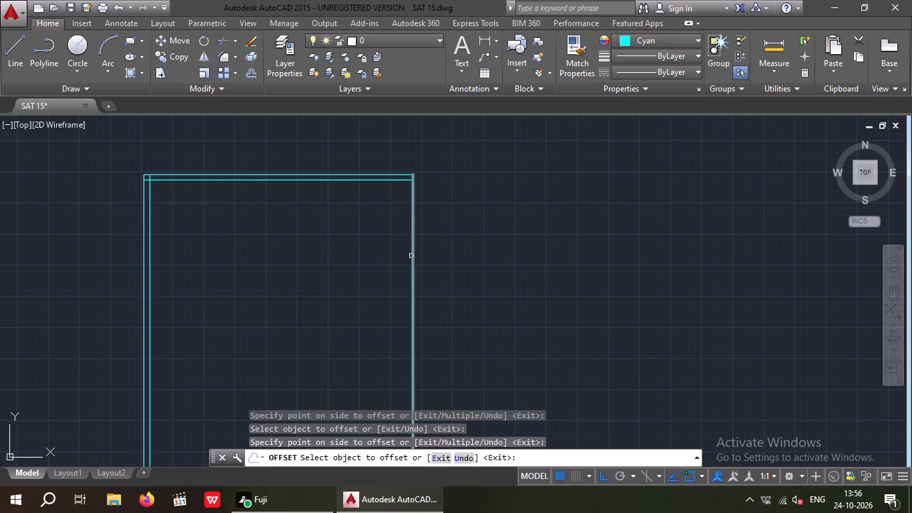
drag(413, 256, 378, 263)
click(369, 265)
scroll(353, 223, down, 2)
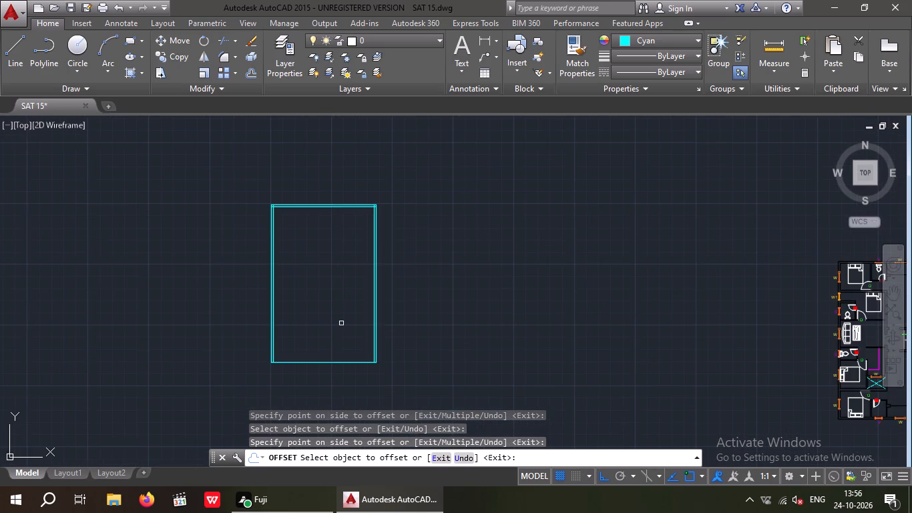
scroll(336, 344, up, 2)
drag(316, 391, 316, 384)
click(315, 332)
scroll(312, 295, down, 2)
middle_drag(312, 295, 309, 305)
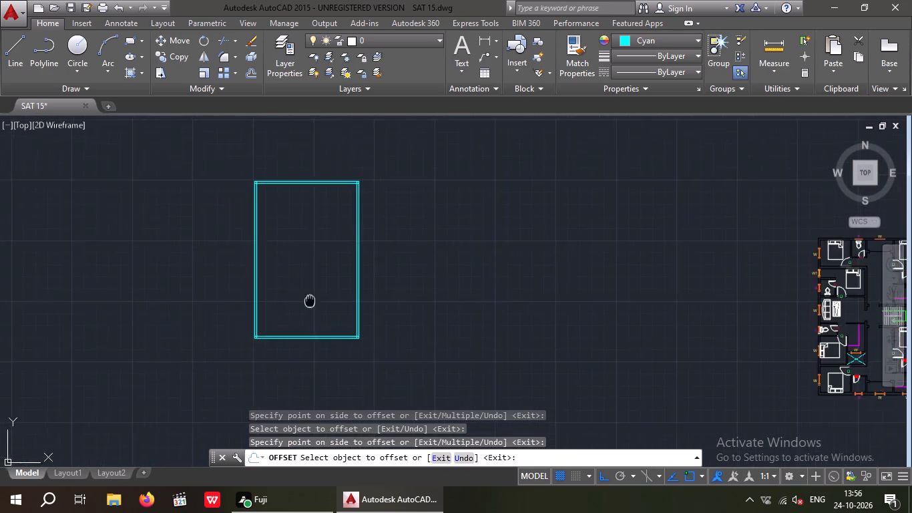
middle_drag(309, 305, 304, 419)
middle_drag(304, 337, 311, 273)
scroll(311, 273, up, 2)
key(Escape)
key(Escape)
key(Escape)
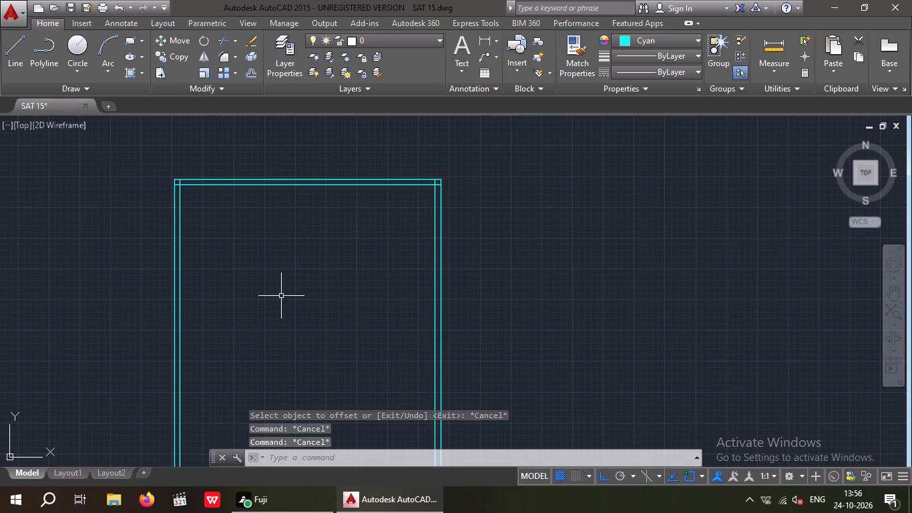
Offset the left outer wall's inner line 10'4.5" into the plan for the first partition.
key(o)
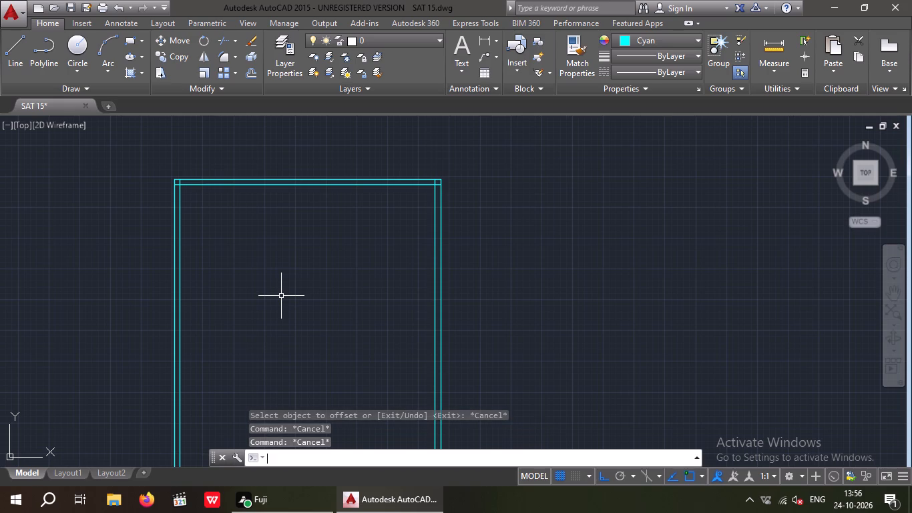
key(Return)
text(10)
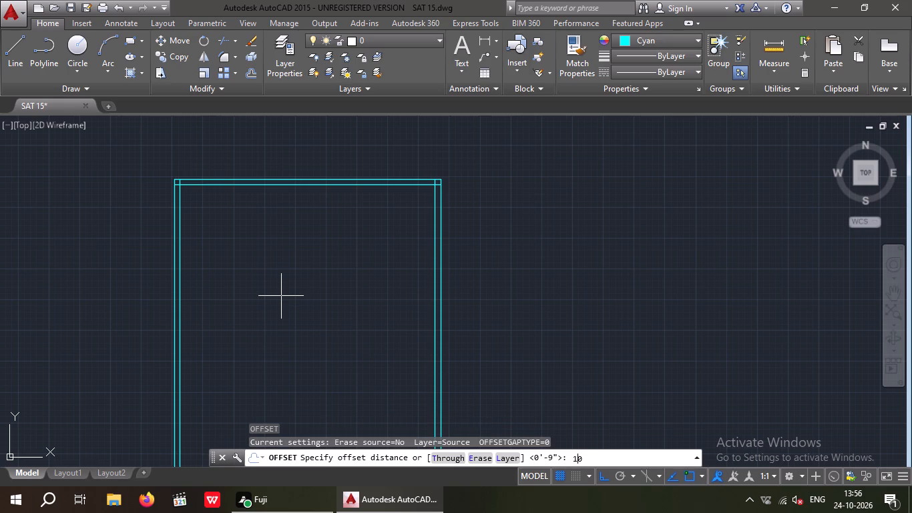
key(apostrophe)
text(4.5")
key(Return)
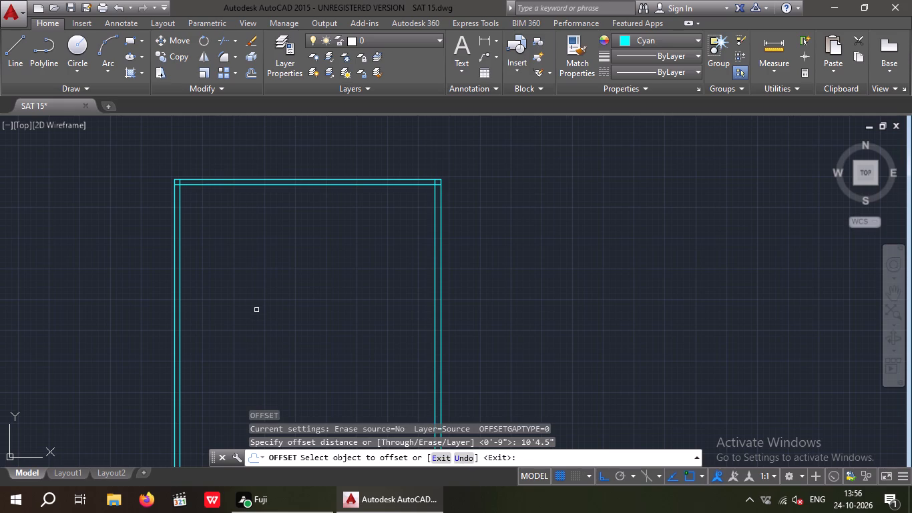
click(180, 249)
click(235, 242)
key(Escape)
key(Escape)
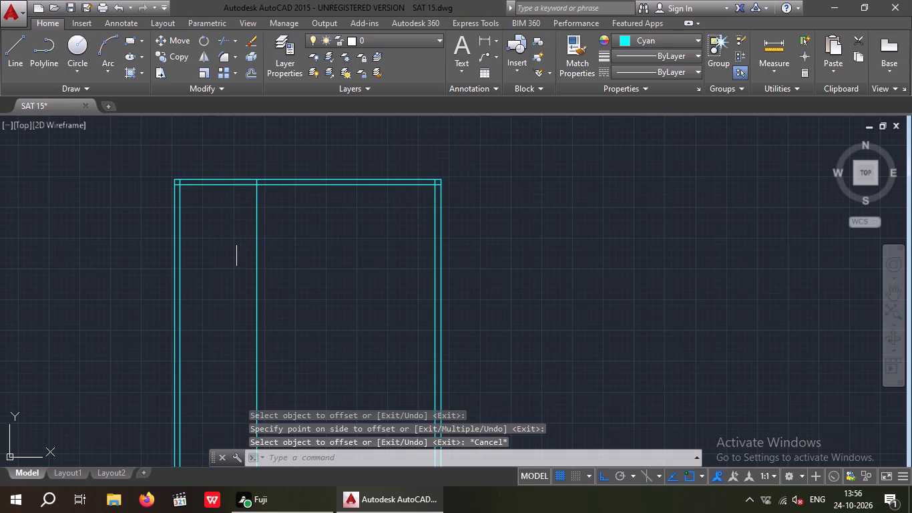
Offset the new vertical partition line 4" to the right to give the wall its thickness.
key(o)
key(Return)
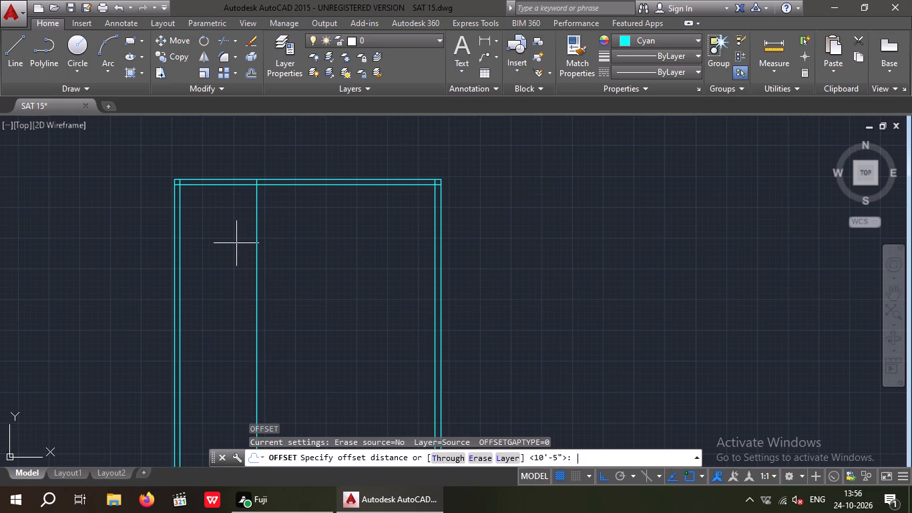
key(4)
key(shift+quotedbl)
key(Return)
drag(256, 234, 275, 236)
click(297, 231)
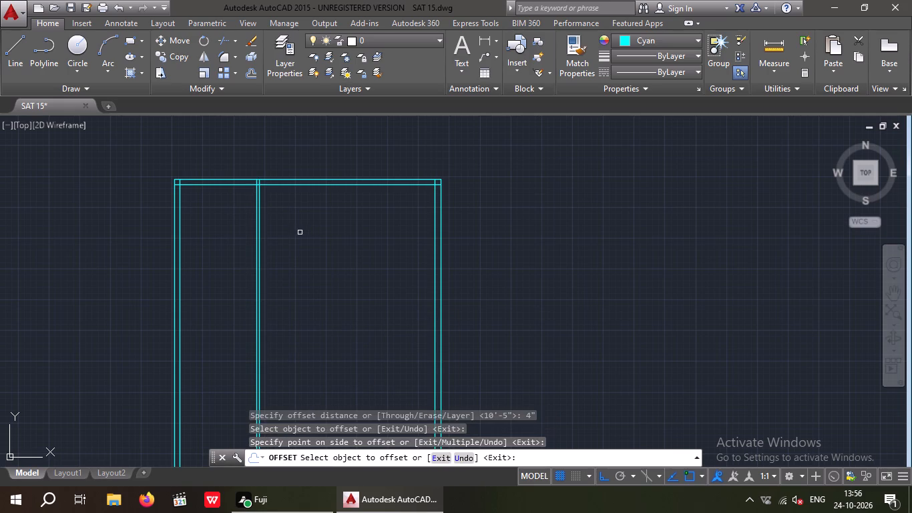
Offset the first vertical partition's right-hand line 5' to the right to start the second partition.
key(Escape)
key(Escape)
key(Escape)
key(o)
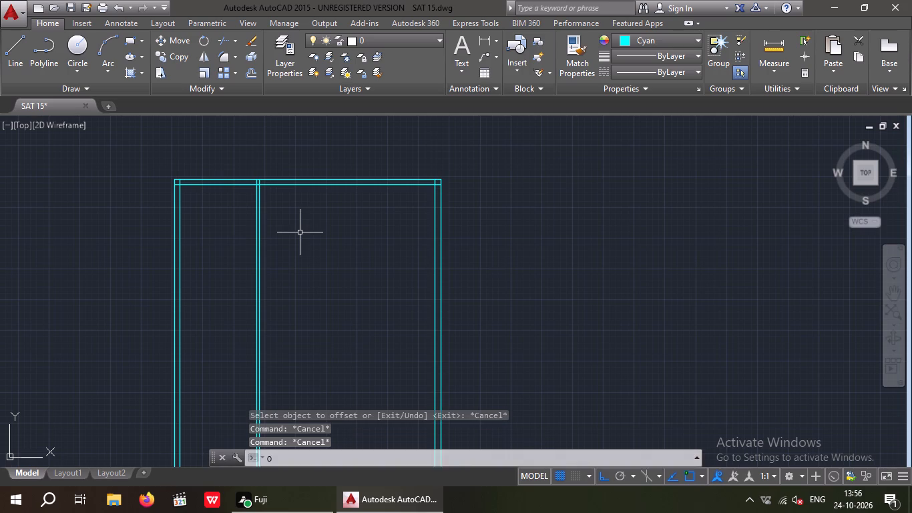
key(Return)
text(5')
key(Return)
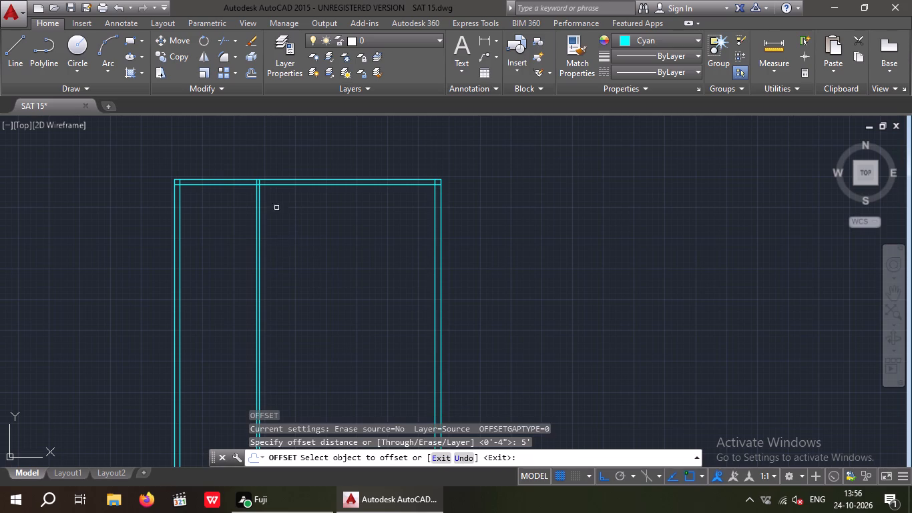
scroll(264, 193, up, 3)
drag(242, 233, 270, 235)
click(320, 227)
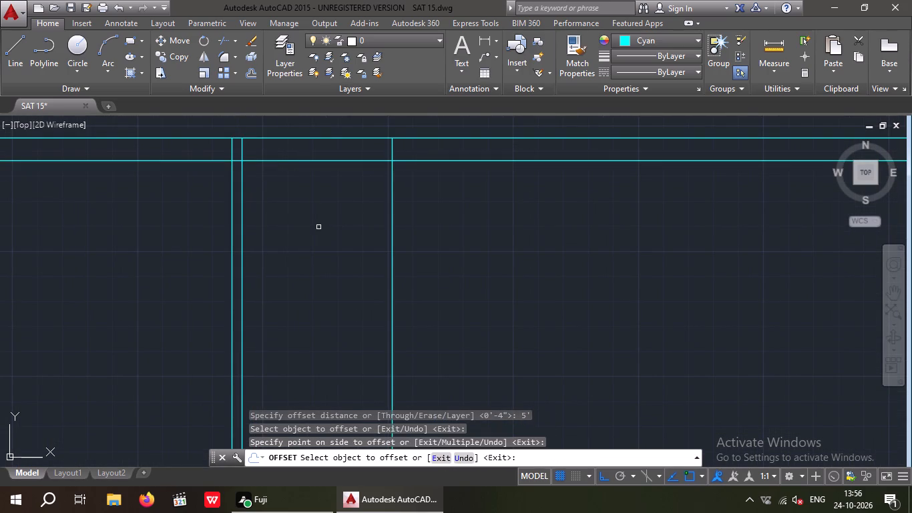
key(Escape)
key(Escape)
Offset the second vertical partition line 4" to the right to give the wall its thickness.
key(o)
key(Return)
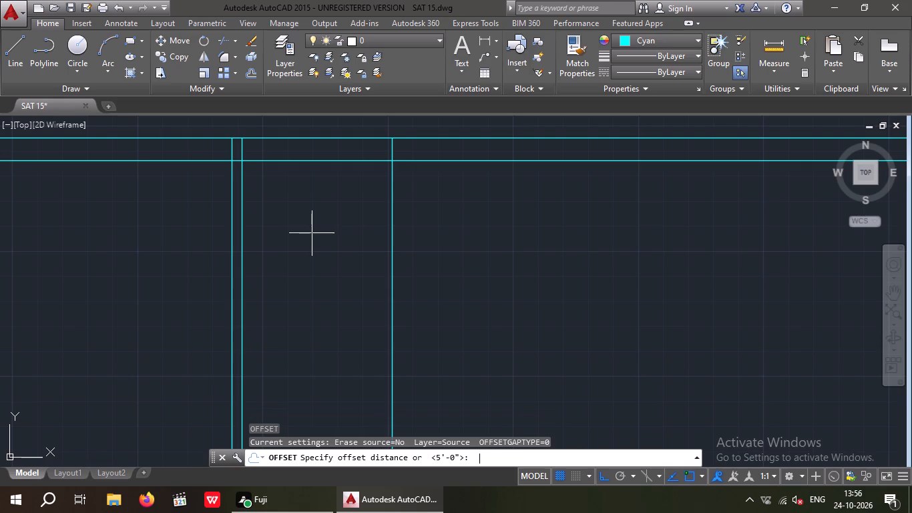
key(4)
key(shift+quotedbl)
key(Return)
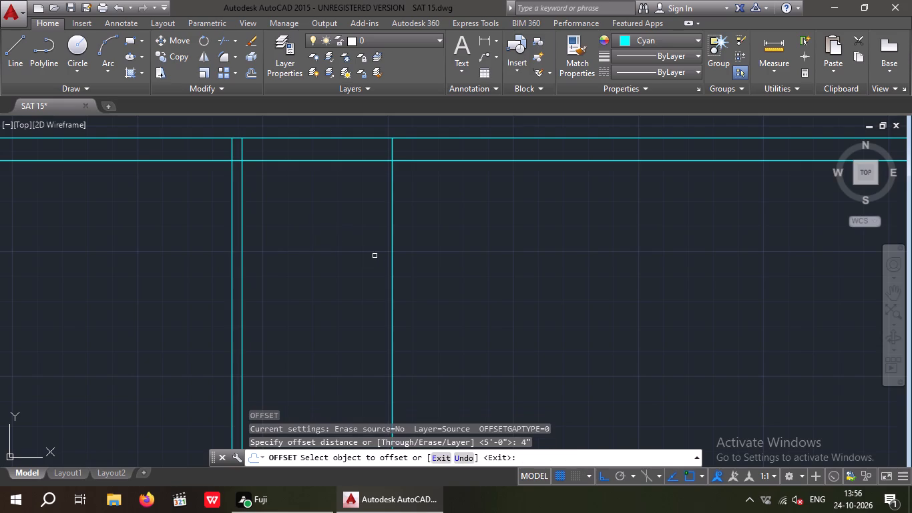
drag(393, 253, 403, 253)
click(433, 245)
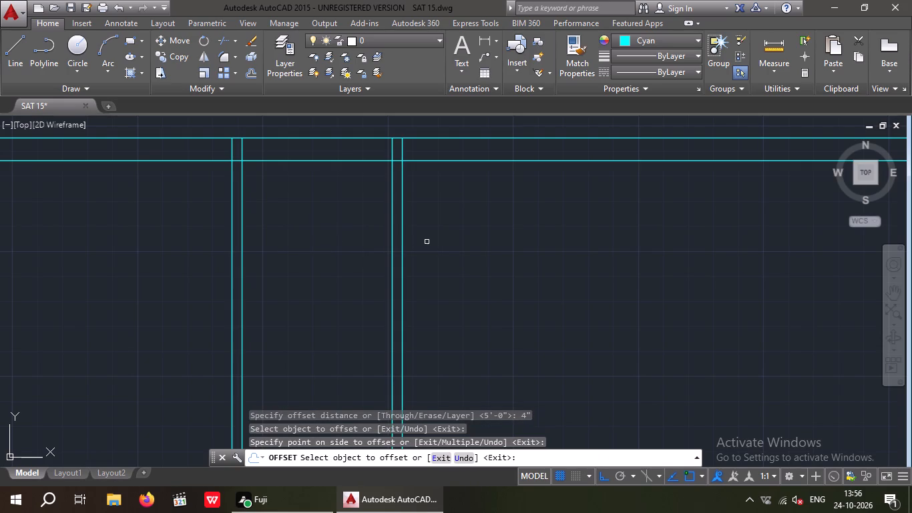
key(Escape)
key(Escape)
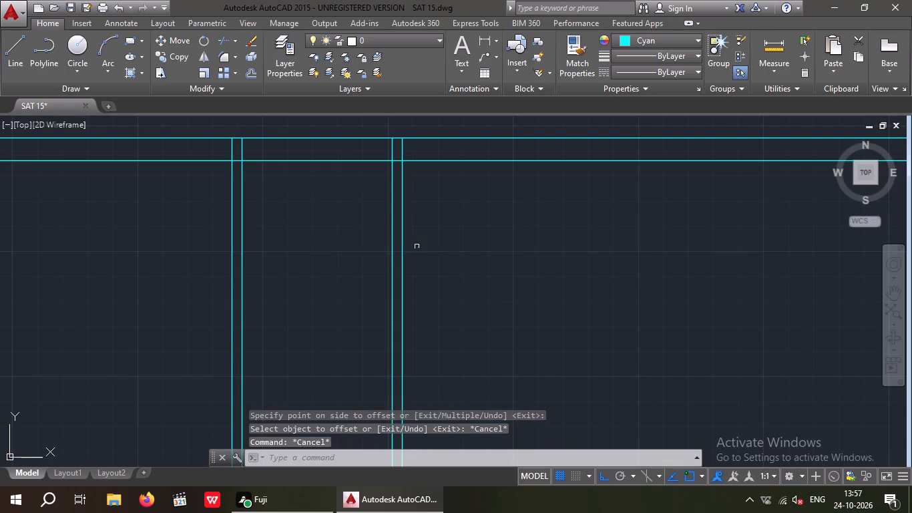
Offset the second partition's right-hand line 9' to the right to start the third vertical partition.
key(o)
key(Return)
key(9)
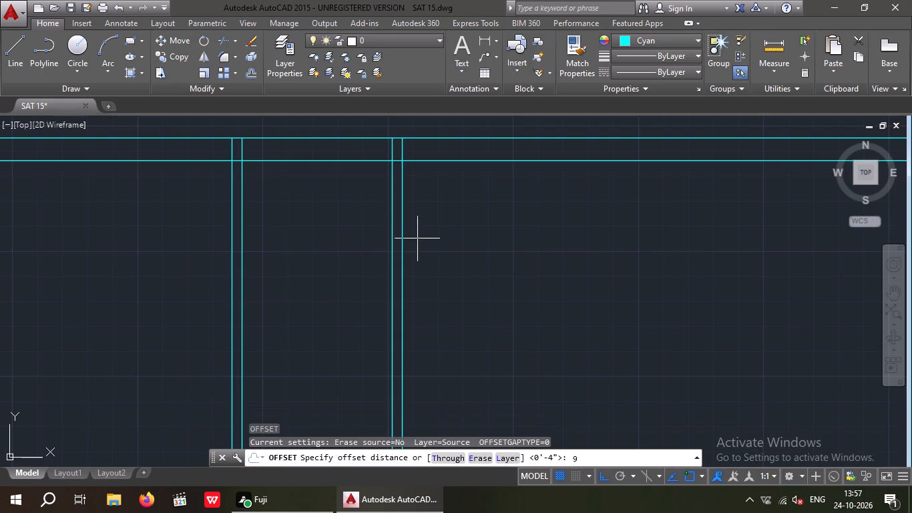
key(apostrophe)
key(Return)
drag(403, 261, 420, 263)
drag(469, 248, 469, 255)
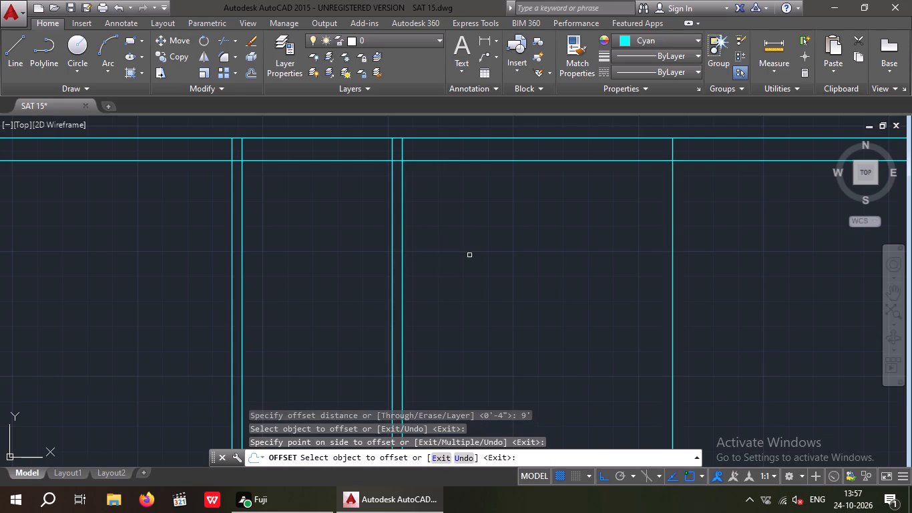
drag(469, 255, 469, 256)
scroll(457, 252, down, 2)
middle_drag(443, 253, 278, 262)
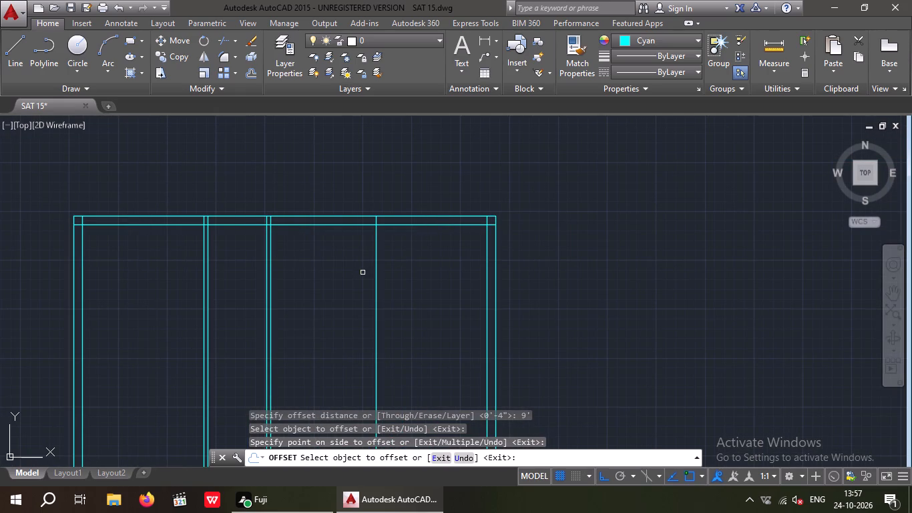
key(Escape)
key(Escape)
Offset the third vertical partition line 4" to the right to give the wall its thickness.
key(o)
key(Return)
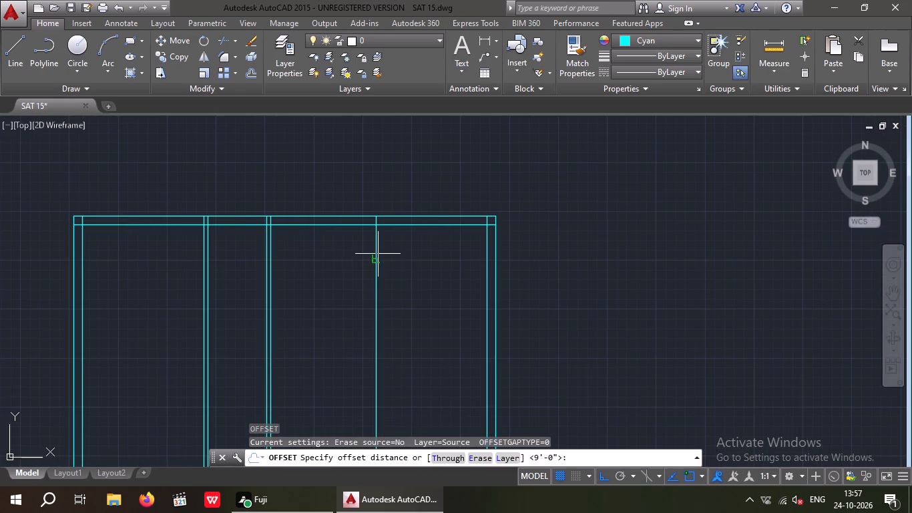
key(4)
key(shift+quotedbl)
key(Return)
scroll(390, 256, up, 2)
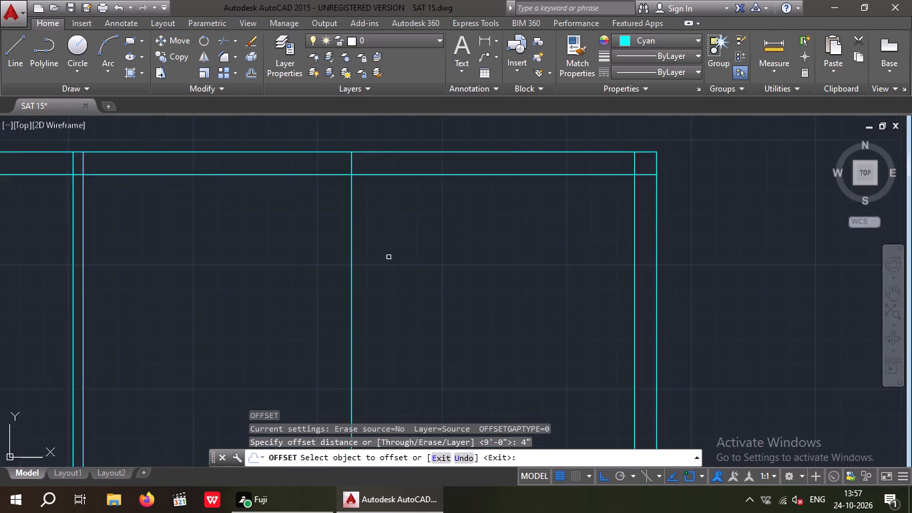
scroll(389, 257, up, 1)
drag(326, 284, 342, 284)
click(388, 271)
scroll(383, 269, down, 3)
middle_drag(381, 270, 364, 280)
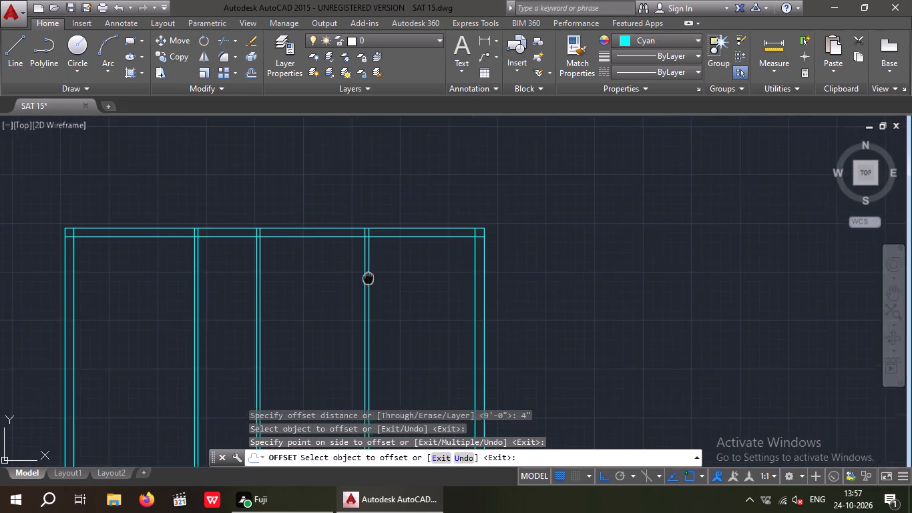
middle_drag(364, 280, 327, 301)
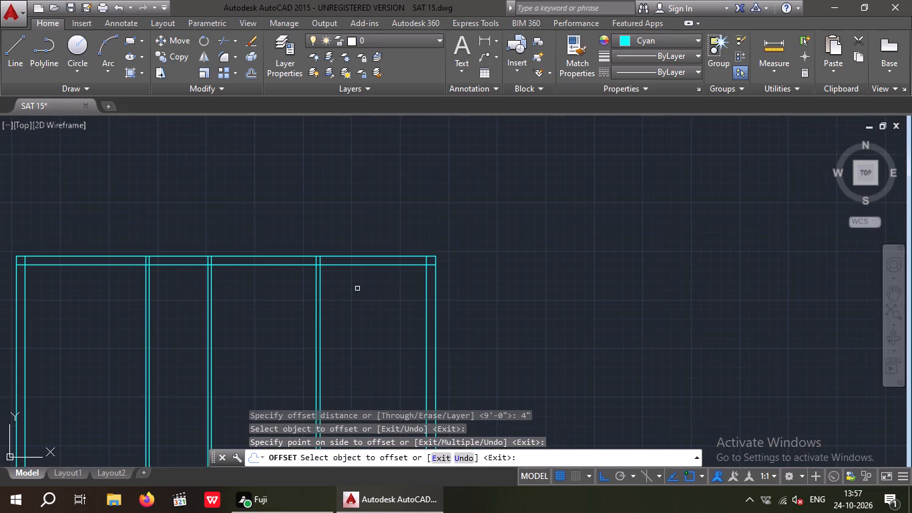
key(Escape)
key(Escape)
Offset the top outer wall's inner line 9' down into the plan for a horizontal wall.
key(o)
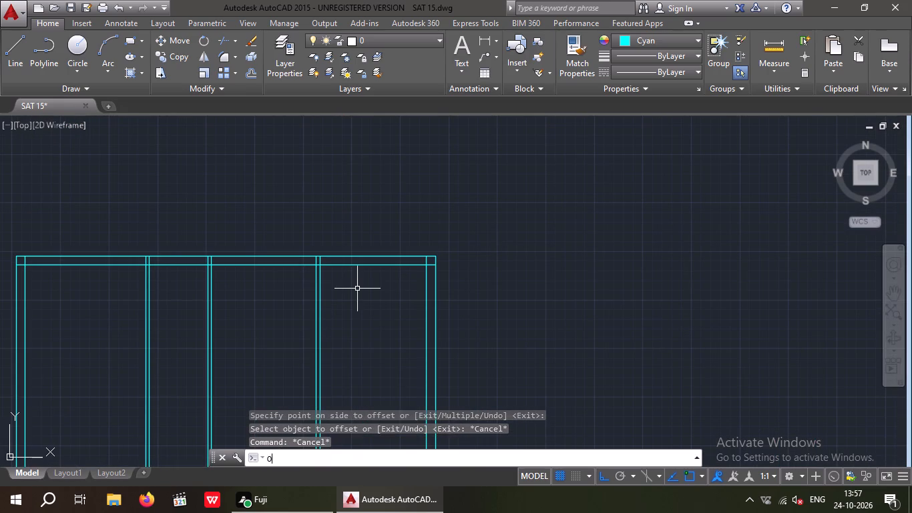
key(Return)
key(9)
key(apostrophe)
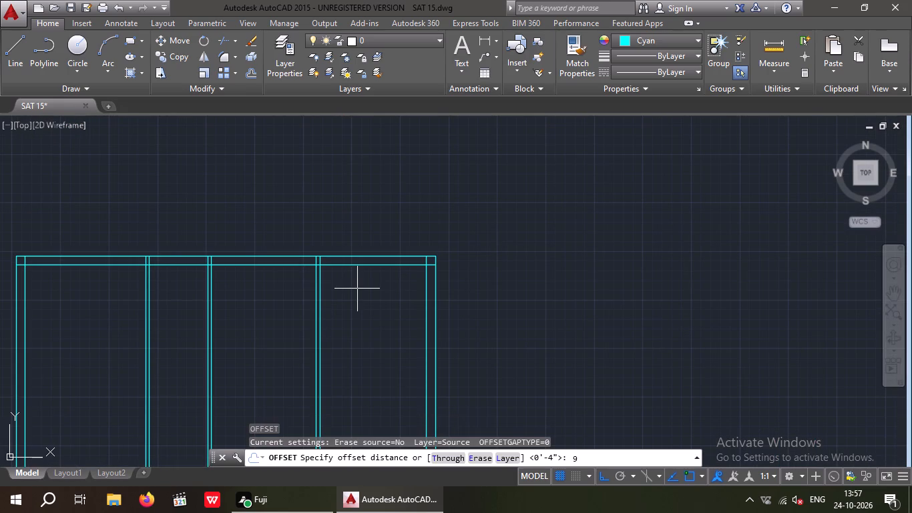
key(Return)
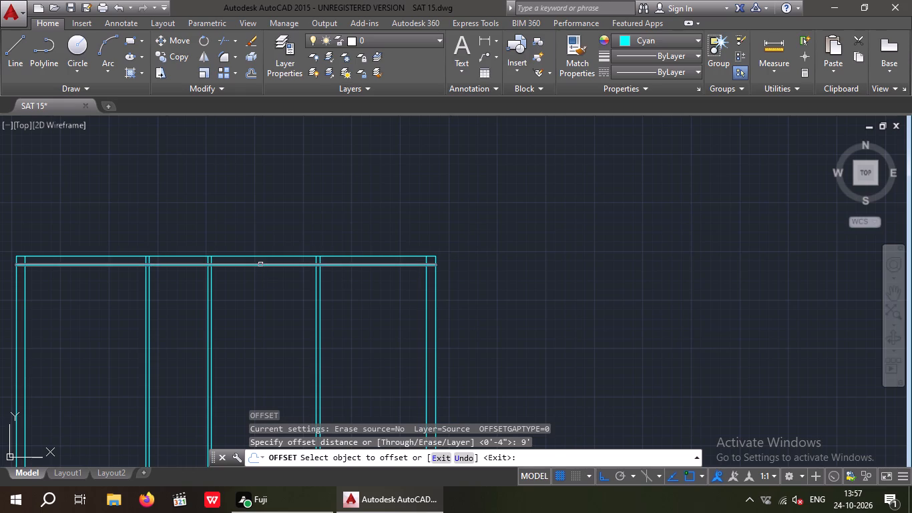
drag(260, 265, 262, 289)
click(267, 302)
middle_drag(267, 331, 300, 330)
key(Escape)
key(Escape)
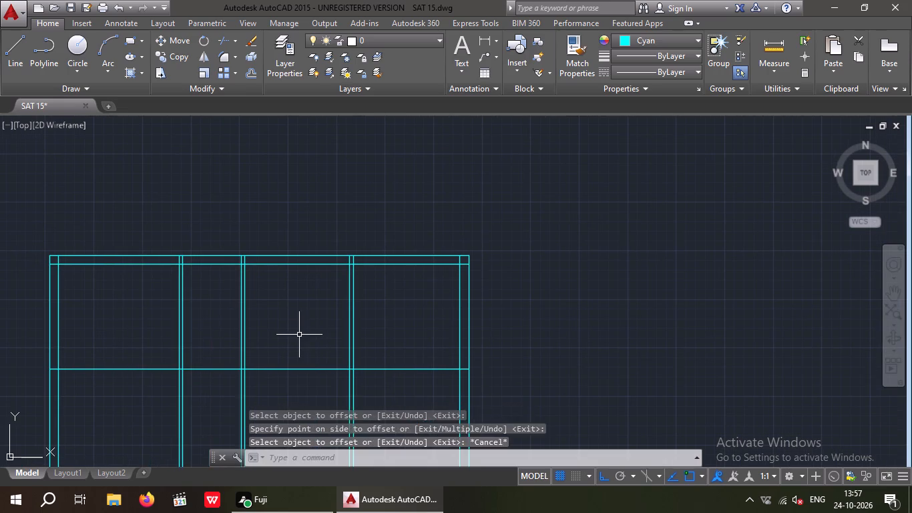
key(Escape)
Offset the new horizontal wall line 9" downward to give the wall its thickness.
key(o)
key(Return)
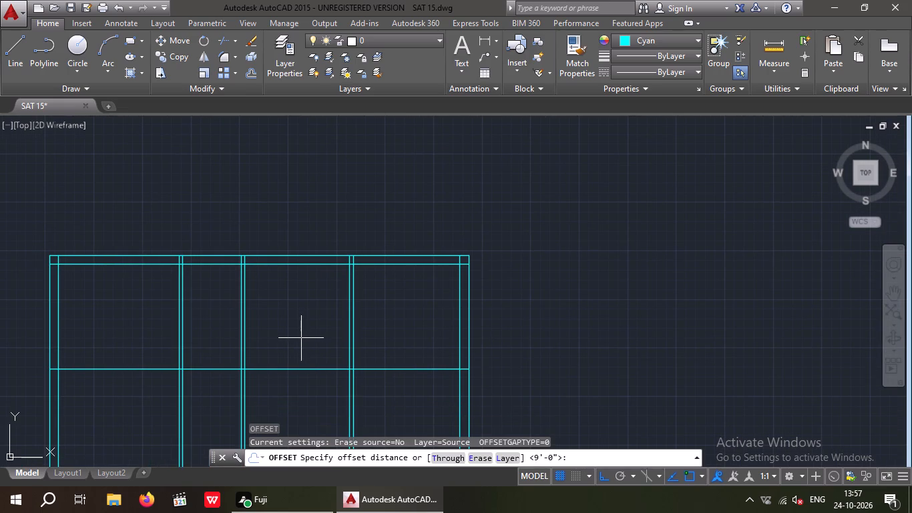
key(9)
key(shift+quotedbl)
key(Return)
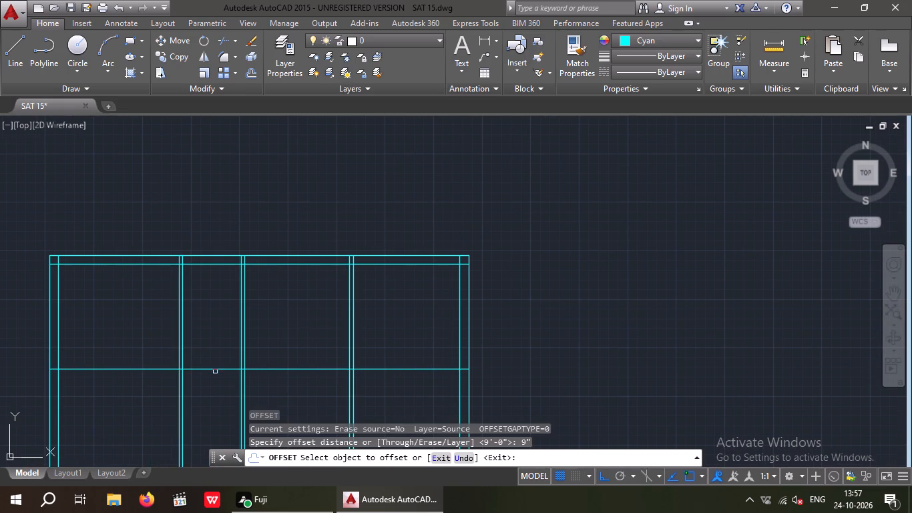
drag(214, 370, 214, 383)
click(217, 391)
key(Escape)
key(Escape)
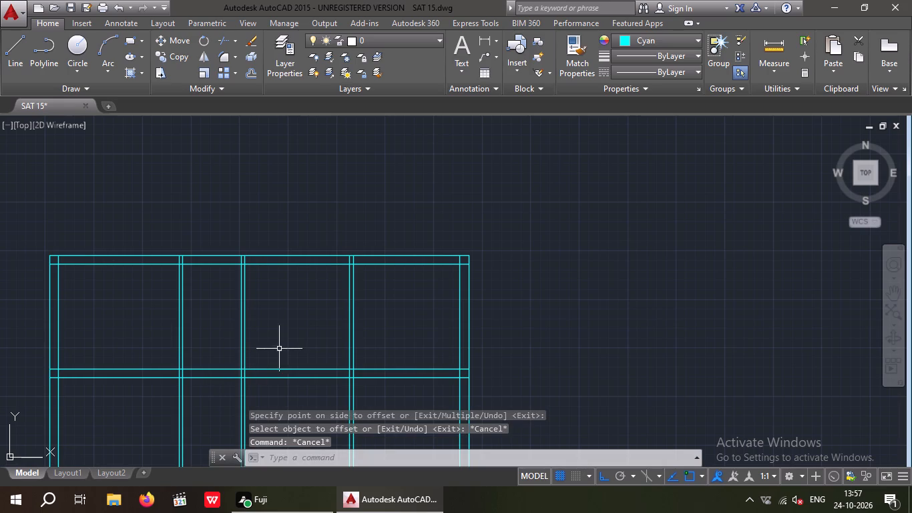
key(Escape)
key(Escape)
Trim both horizontal wall lines out of the bay between the second and third vertical partitions.
middle_drag(302, 347, 316, 276)
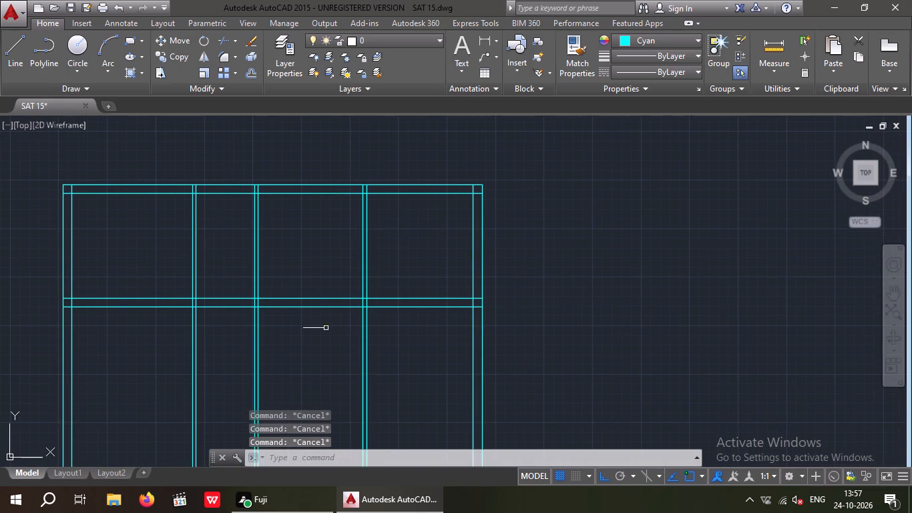
key(Escape)
text(TR)
key(space)
key(space)
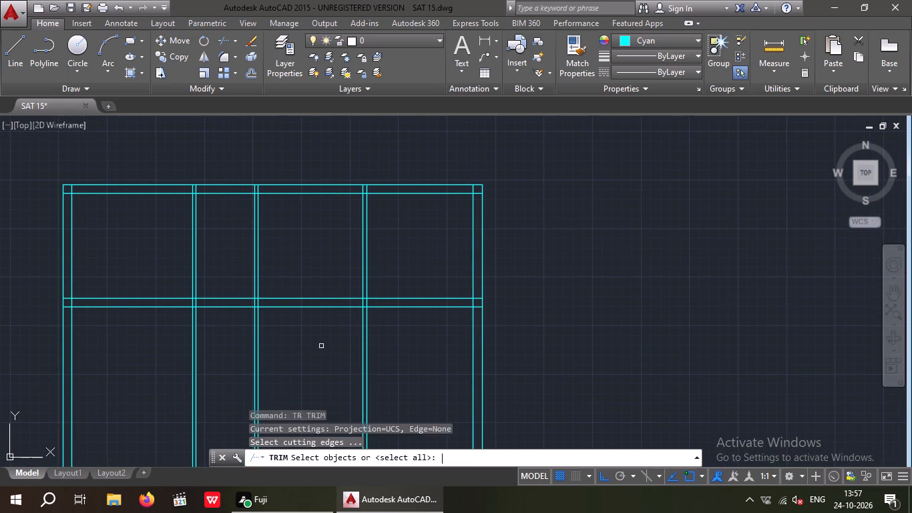
drag(341, 349, 316, 321)
click(299, 271)
key(Escape)
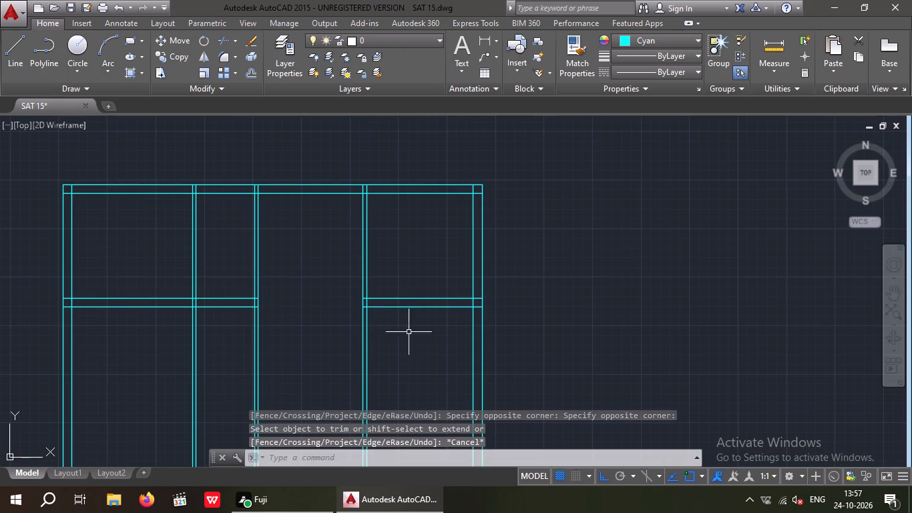
Trim the horizontal wall's ends inside the right outer wall and erase its two remaining lines across the rightmost bay.
key(t)
key(r)
key(space)
key(space)
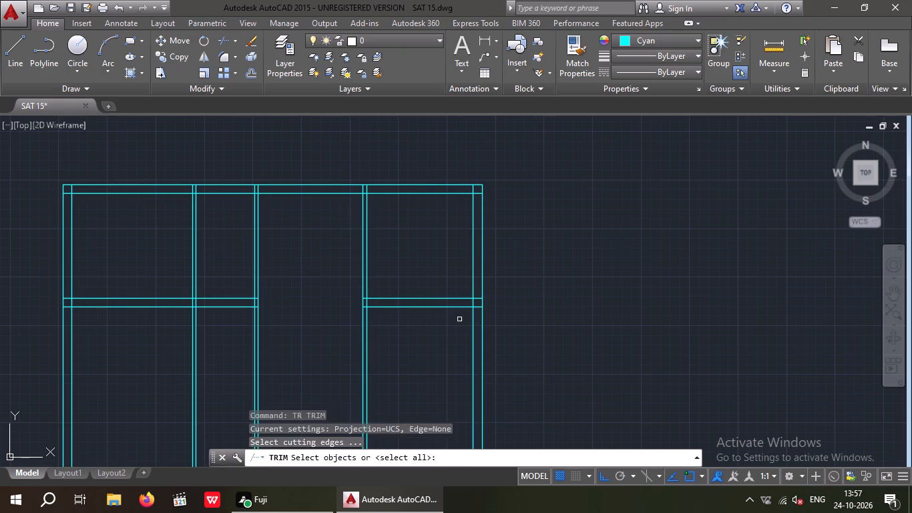
scroll(467, 307, up, 3)
drag(513, 324, 511, 290)
click(510, 266)
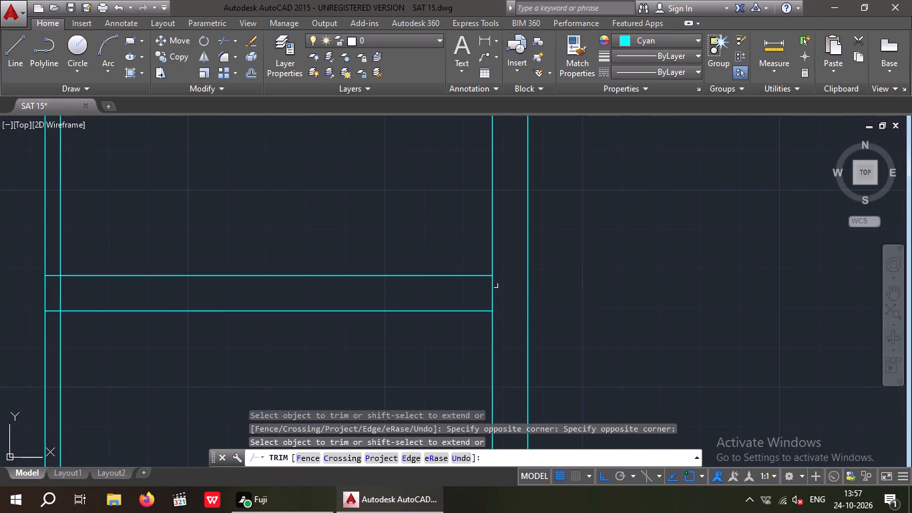
key(Escape)
drag(409, 351, 330, 289)
click(315, 253)
key(Delete)
Trim the first and second vertical partitions below the horizontal wall.
scroll(286, 269, down, 2)
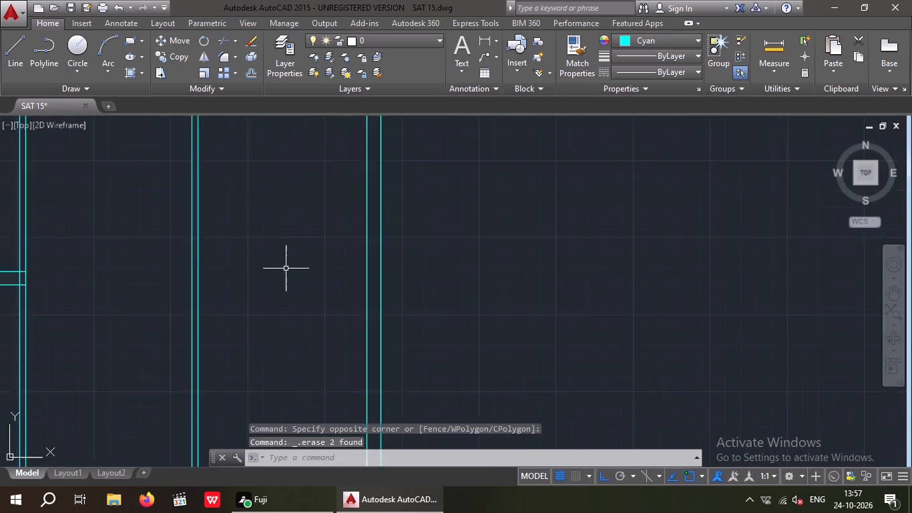
scroll(286, 269, down, 1)
middle_drag(284, 322, 328, 305)
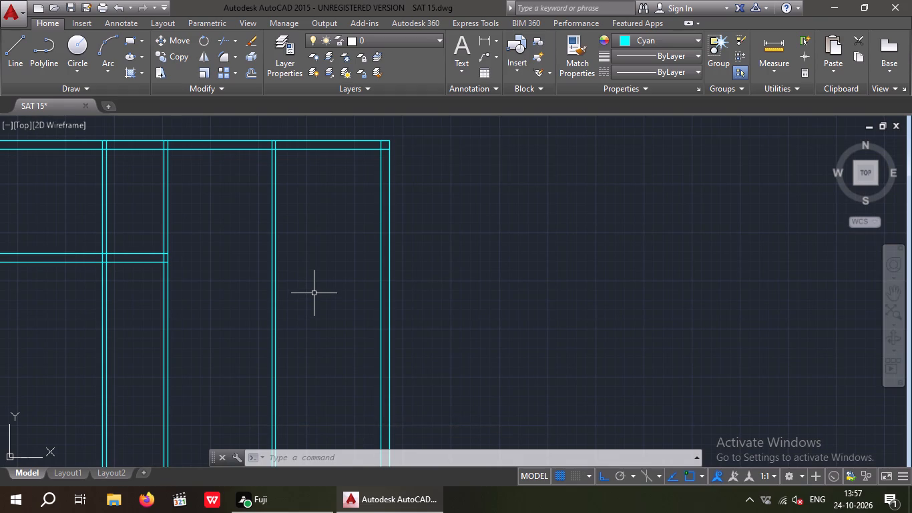
key(Escape)
key(Escape)
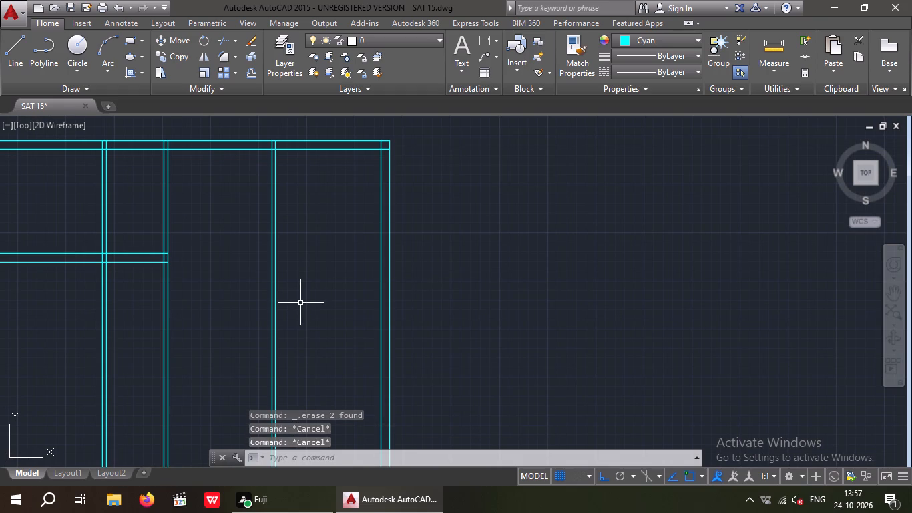
text(TR)
key(space)
key(space)
middle_drag(225, 329, 290, 296)
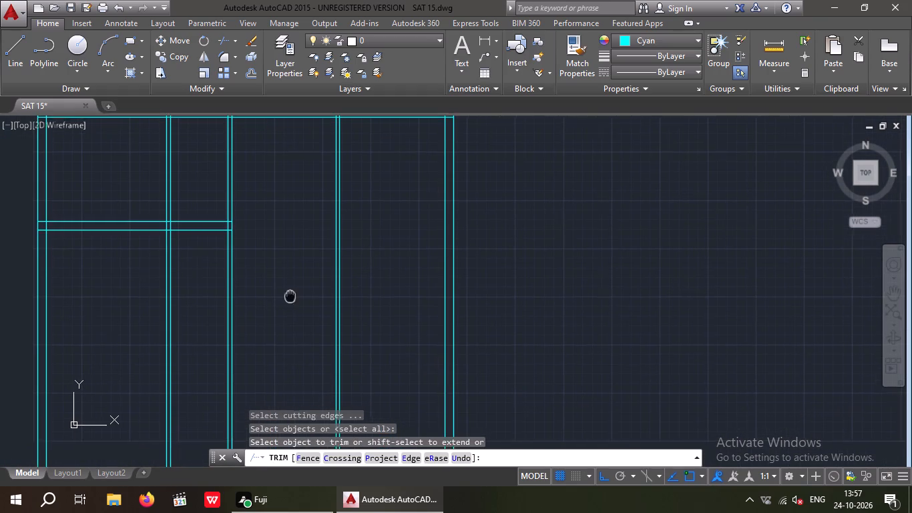
drag(258, 282, 197, 313)
click(130, 343)
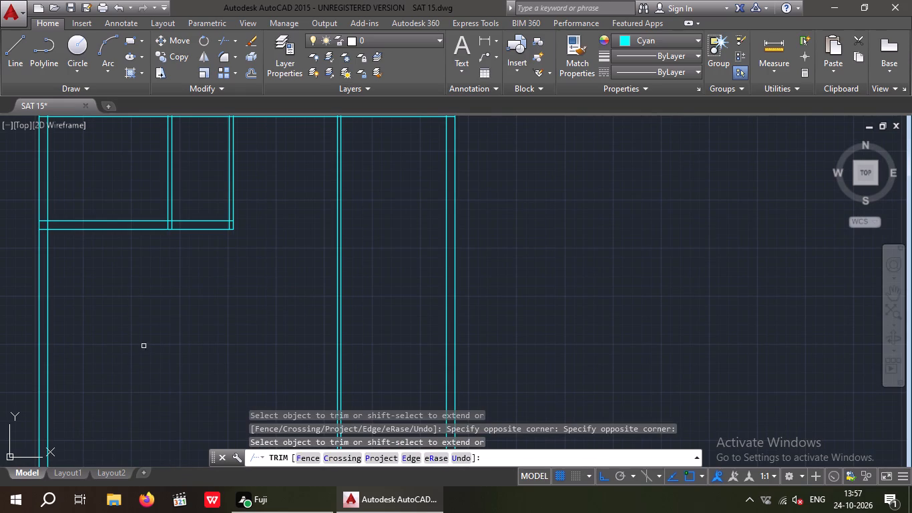
key(Escape)
key(Escape)
key(Escape)
key(Escape)
key(Escape)
key(Escape)
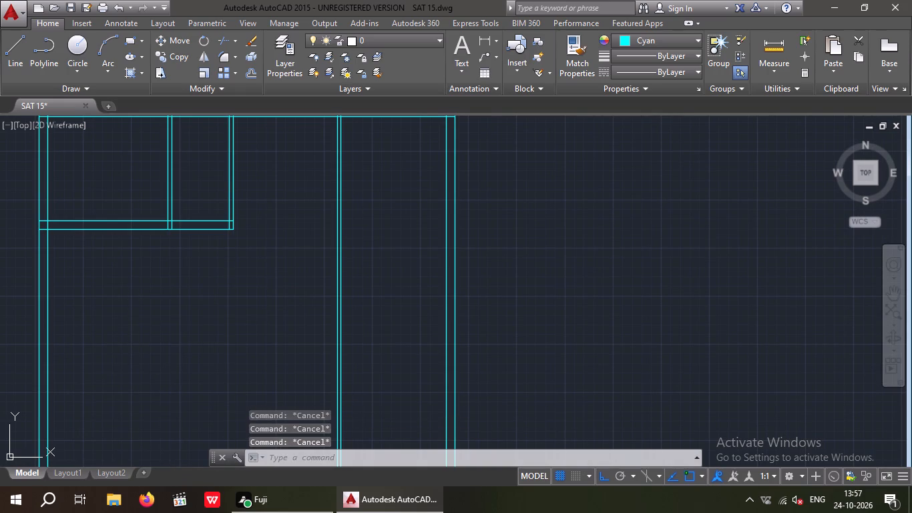
Offset the top outer wall's inner line 10'6" downward.
middle_drag(199, 323, 159, 370)
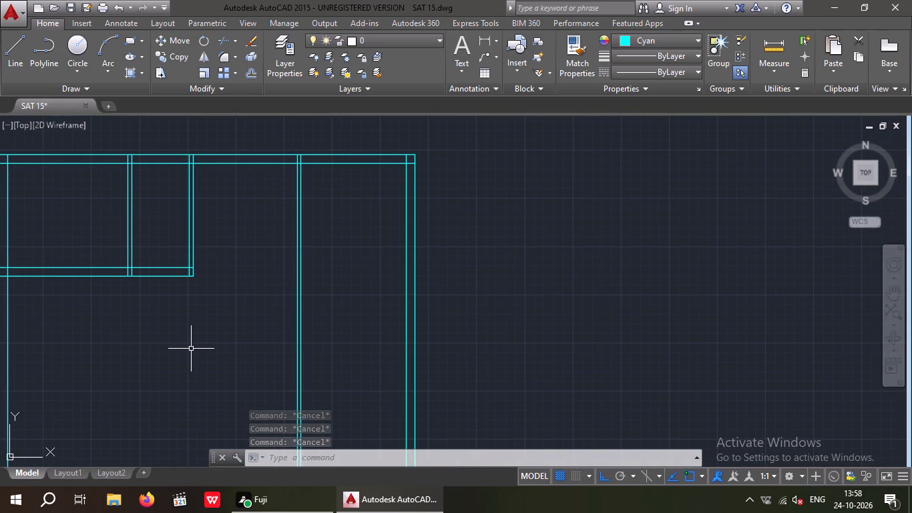
key(Escape)
key(Escape)
key(Escape)
key(o)
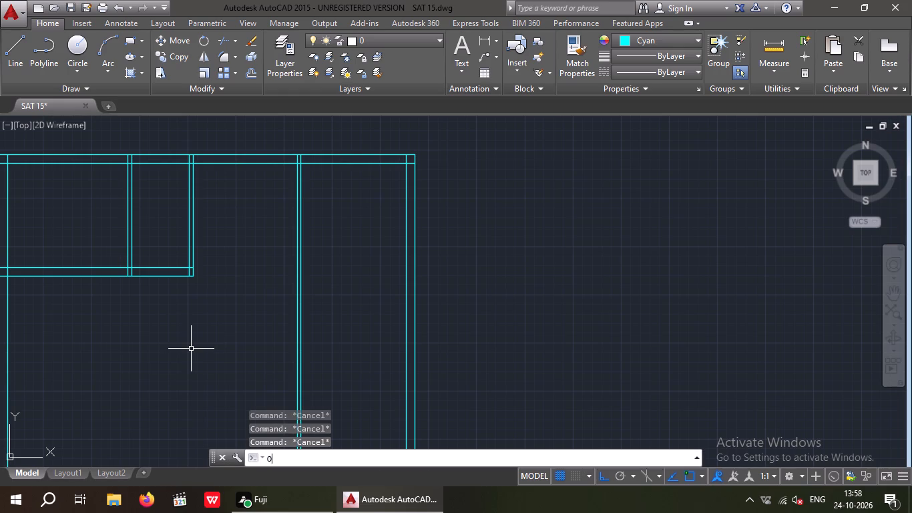
key(Return)
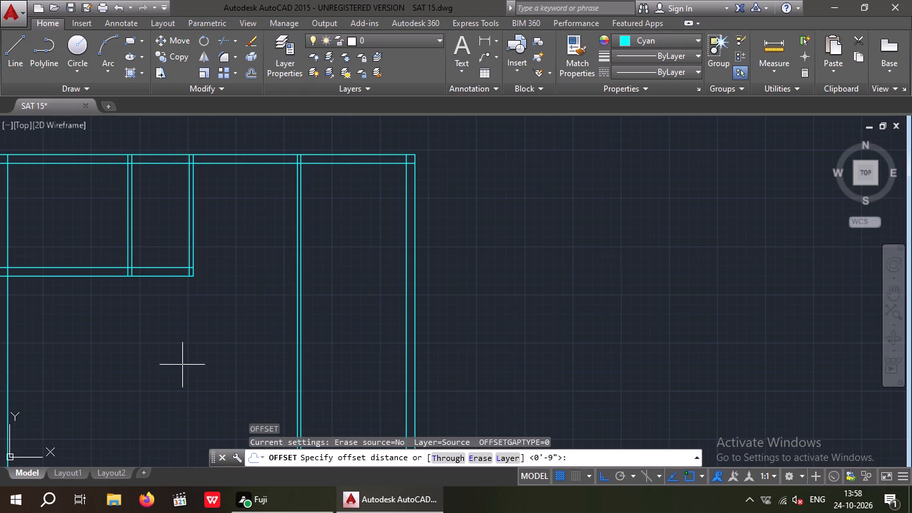
text(10)
text('6")
key(Return)
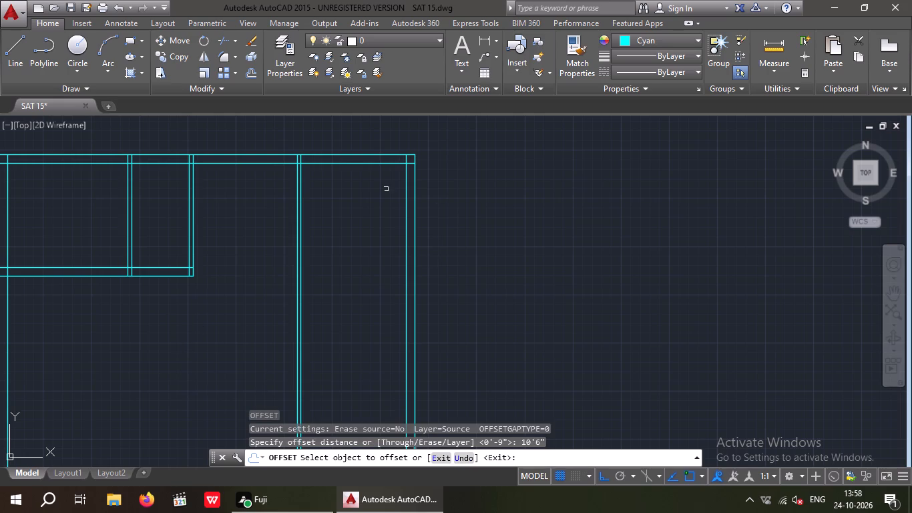
click(368, 163)
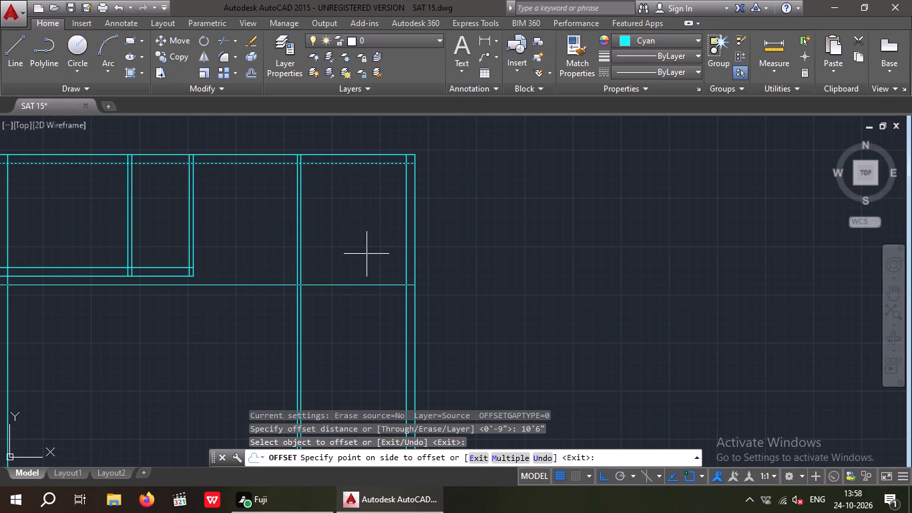
click(367, 254)
key(Escape)
key(Escape)
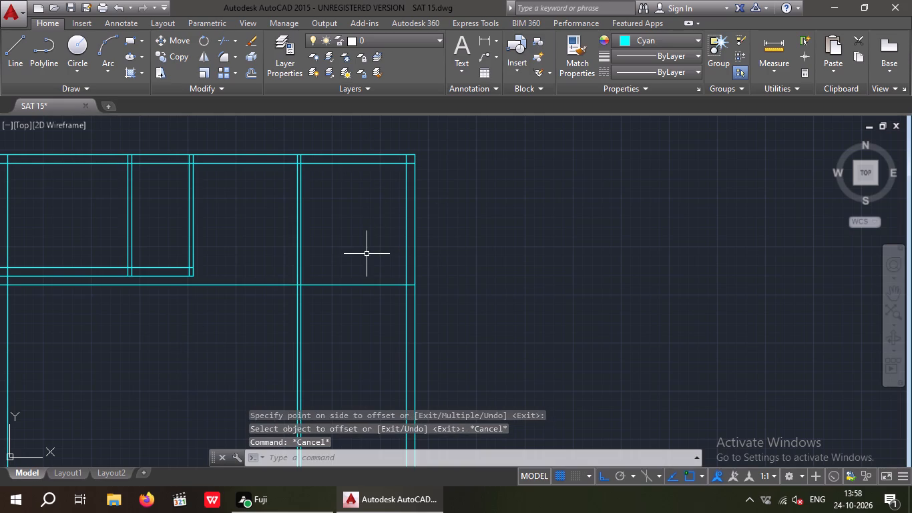
Offset the new horizontal line 4" downward to give the partition its thickness.
key(o)
key(Return)
key(4)
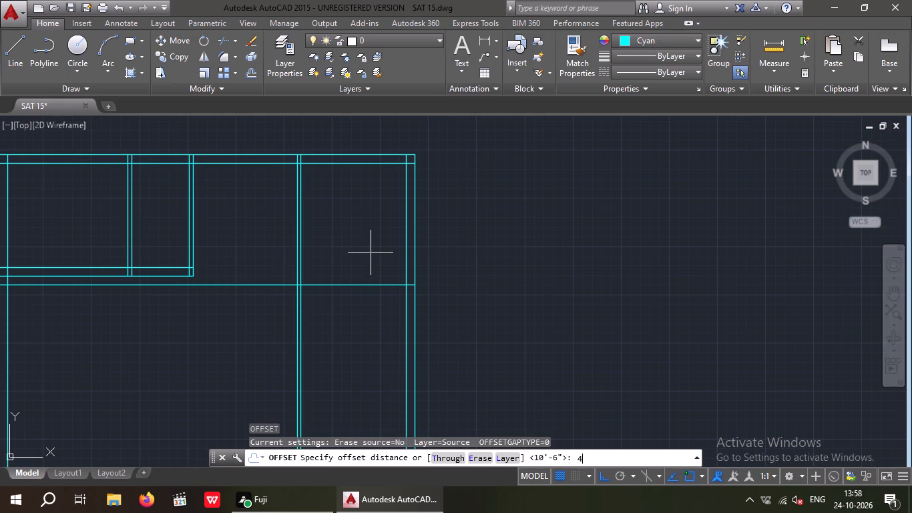
key(shift+quotedbl)
key(Return)
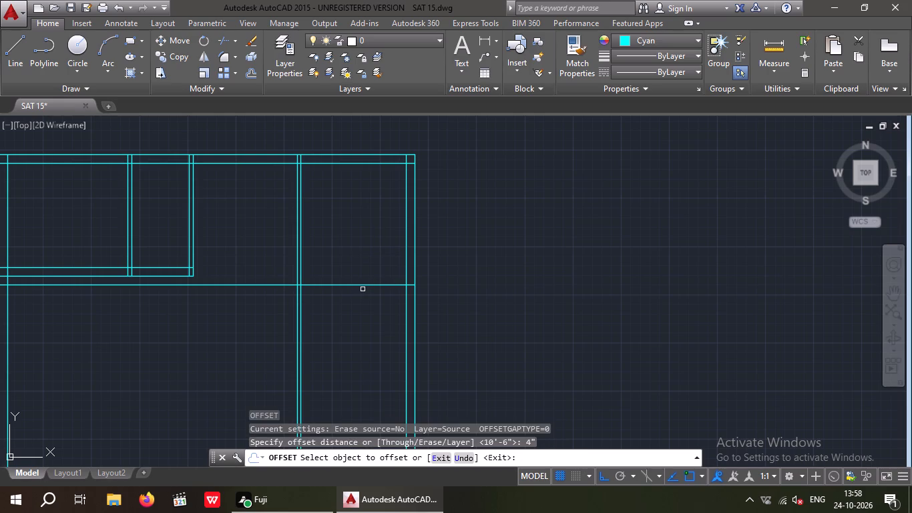
drag(363, 285, 364, 297)
click(363, 301)
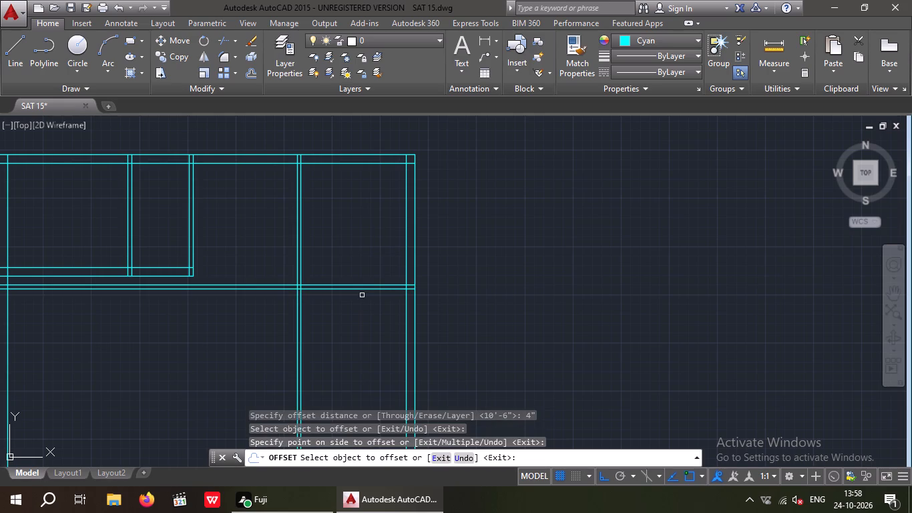
key(Escape)
key(Escape)
Trim both new horizontal partition lines between the left outer wall and the third vertical partition.
key(t)
key(r)
key(space)
key(space)
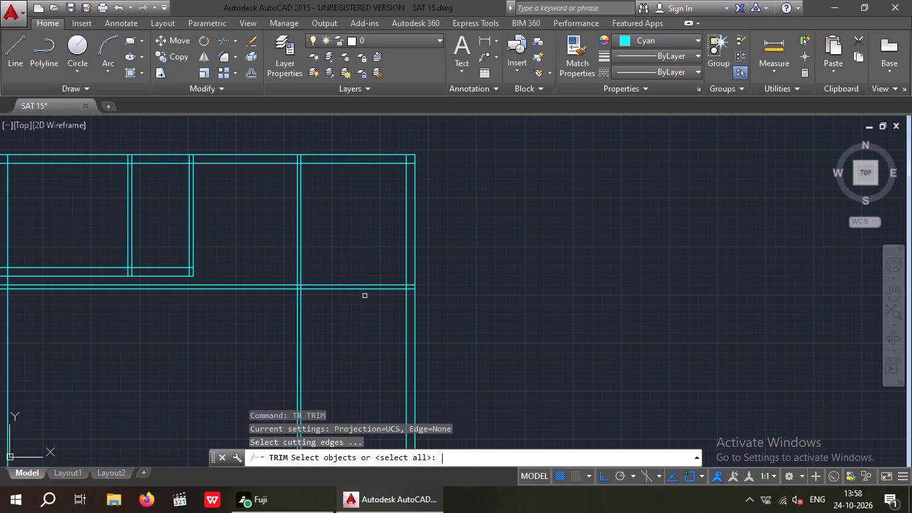
drag(272, 314, 266, 311)
click(240, 271)
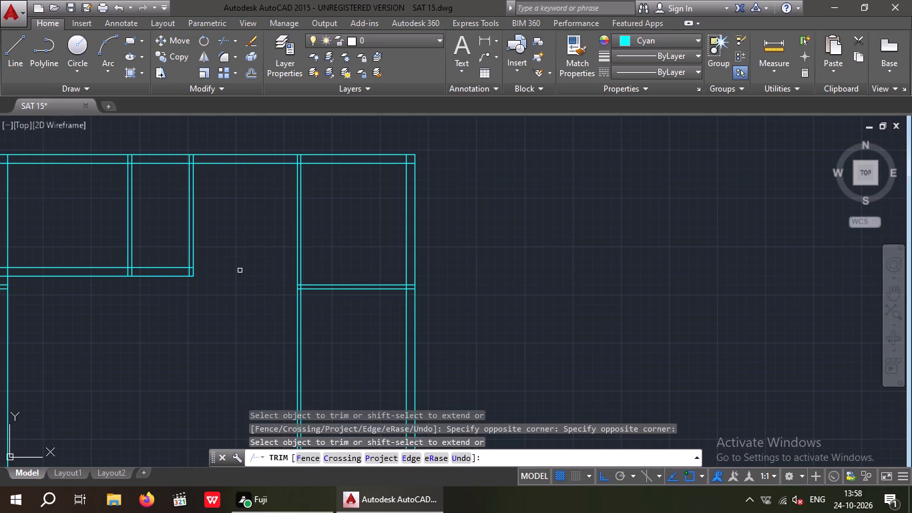
scroll(238, 290, down, 2)
key(Escape)
key(Escape)
Erase the two short leftover line pieces inside the left outer wall.
scroll(147, 295, up, 6)
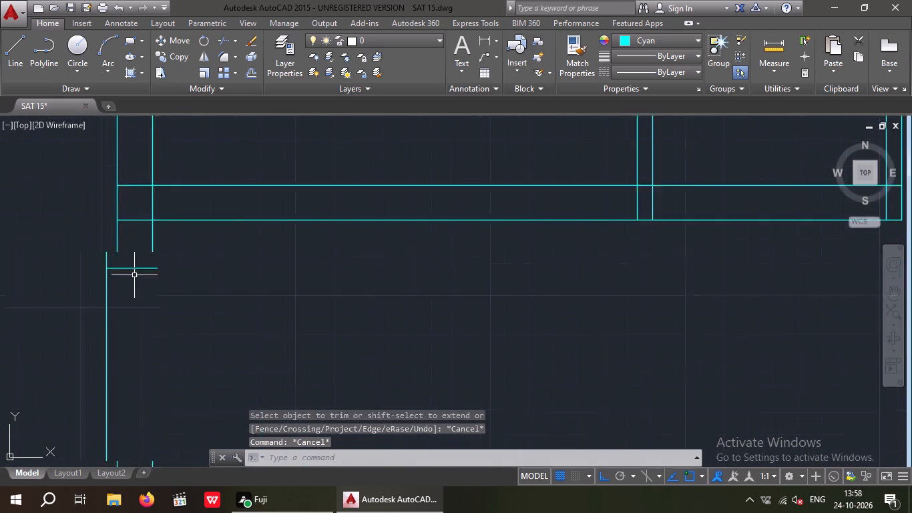
scroll(134, 275, up, 1)
drag(140, 295, 105, 234)
click(99, 210)
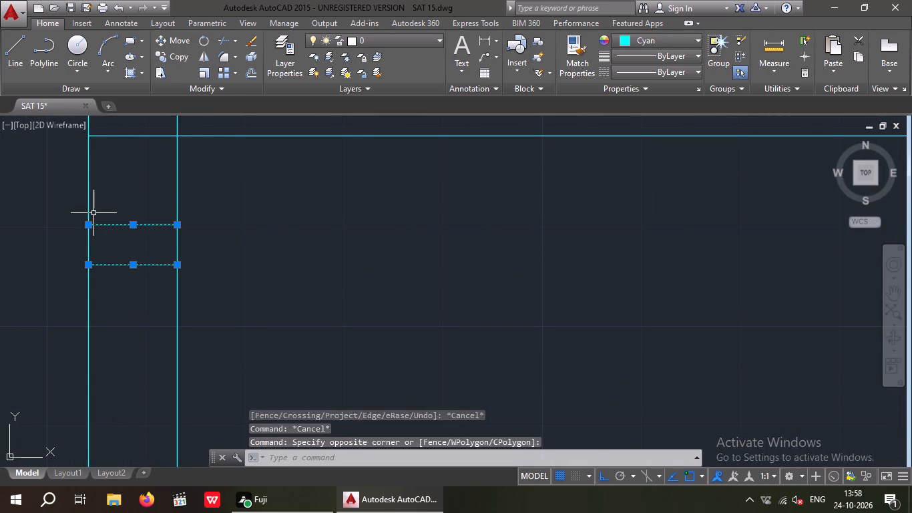
key(Delete)
Offset the lower line of the rightmost bay's horizontal partition 4' downward.
scroll(177, 240, down, 5)
middle_drag(230, 258, 5, 322)
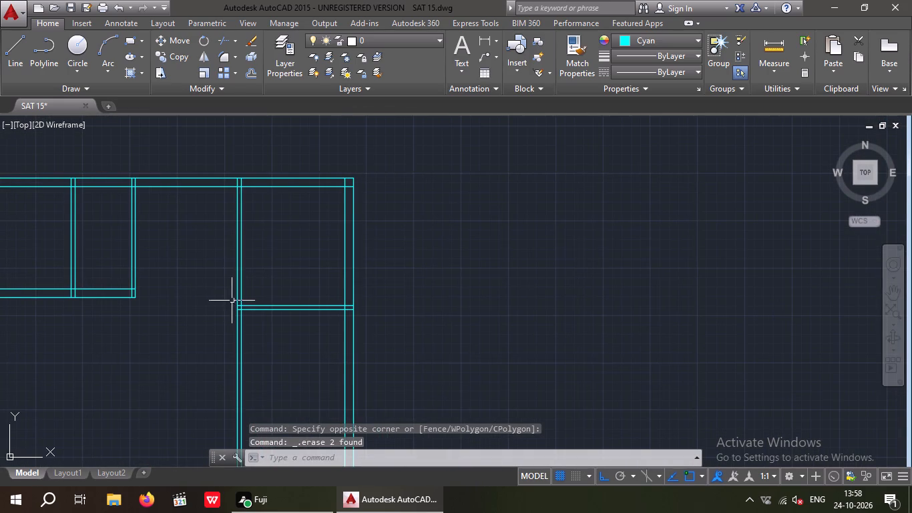
middle_drag(231, 292, 196, 298)
scroll(200, 299, up, 1)
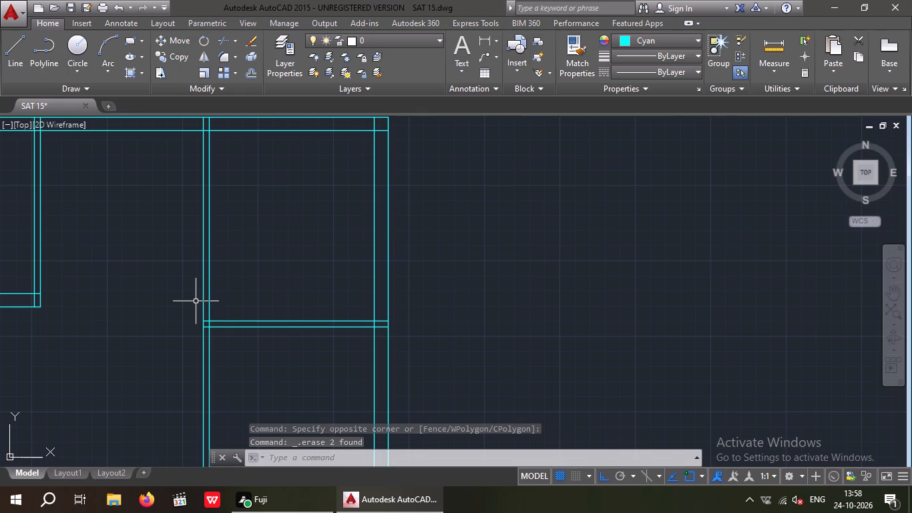
key(Escape)
key(Escape)
key(o)
key(Return)
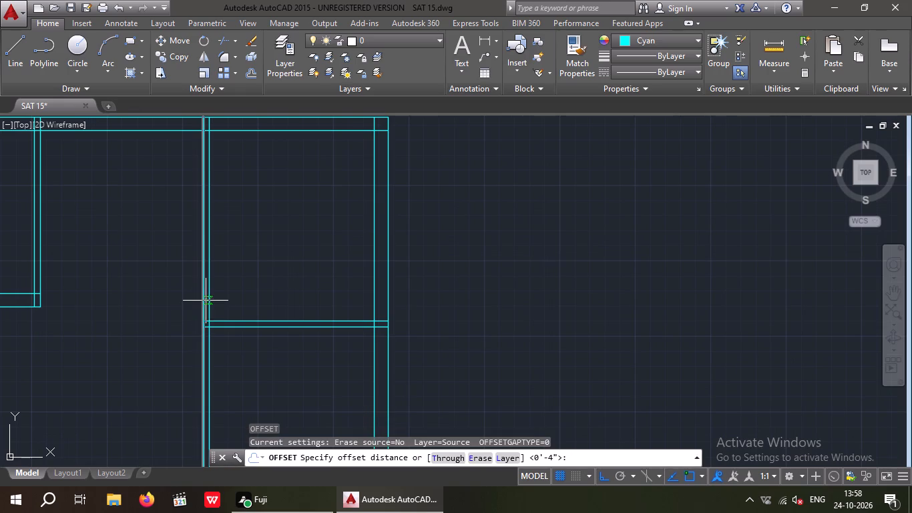
key(4)
key(apostrophe)
key(Return)
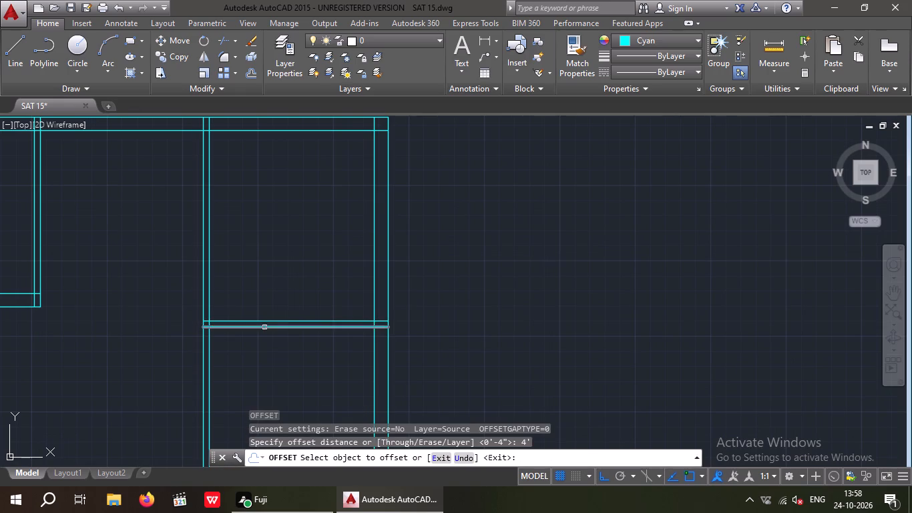
middle_drag(288, 357, 261, 291)
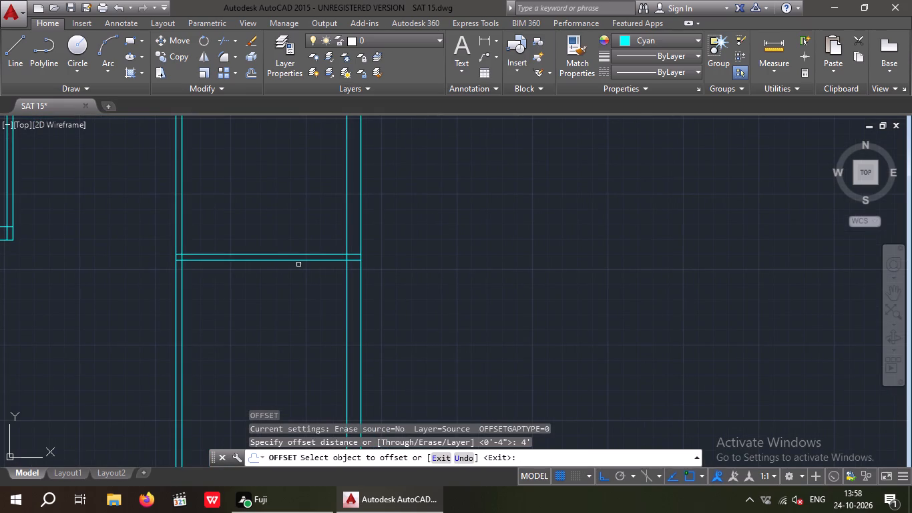
drag(299, 260, 297, 272)
click(290, 294)
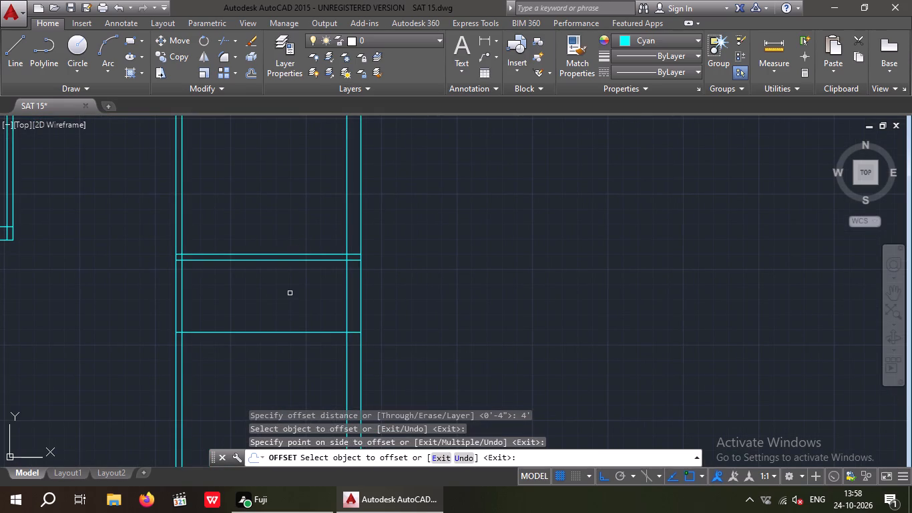
key(Escape)
key(Escape)
Offset the rightmost bay's new horizontal line 4" downward to form the second partition.
key(o)
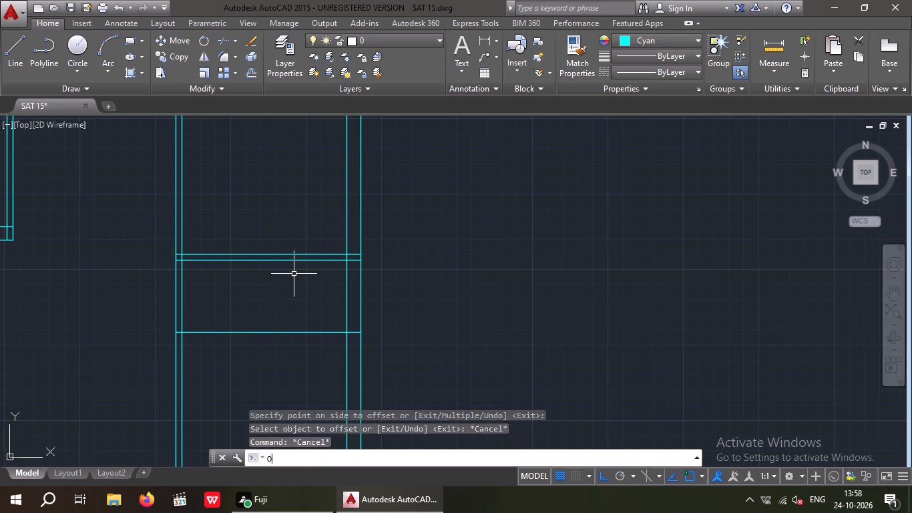
key(Return)
key(4)
key(shift+quotedbl)
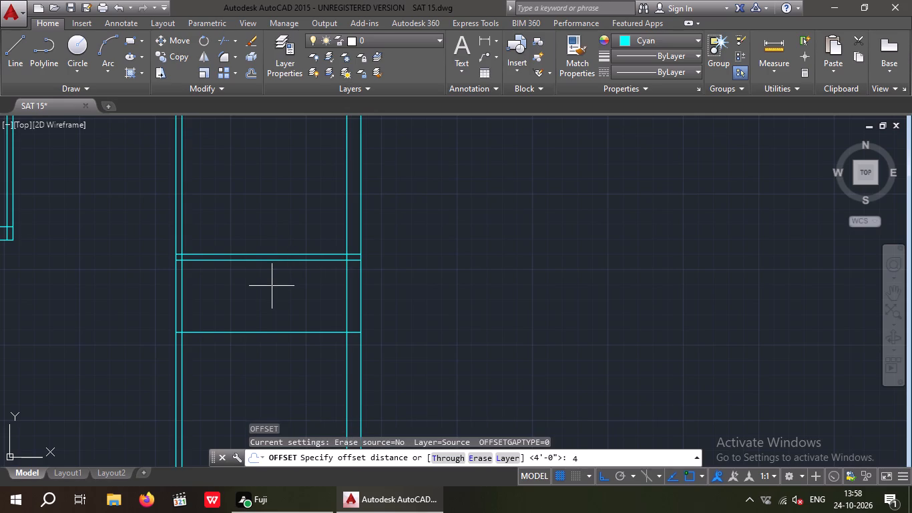
key(Return)
middle_drag(283, 322, 270, 217)
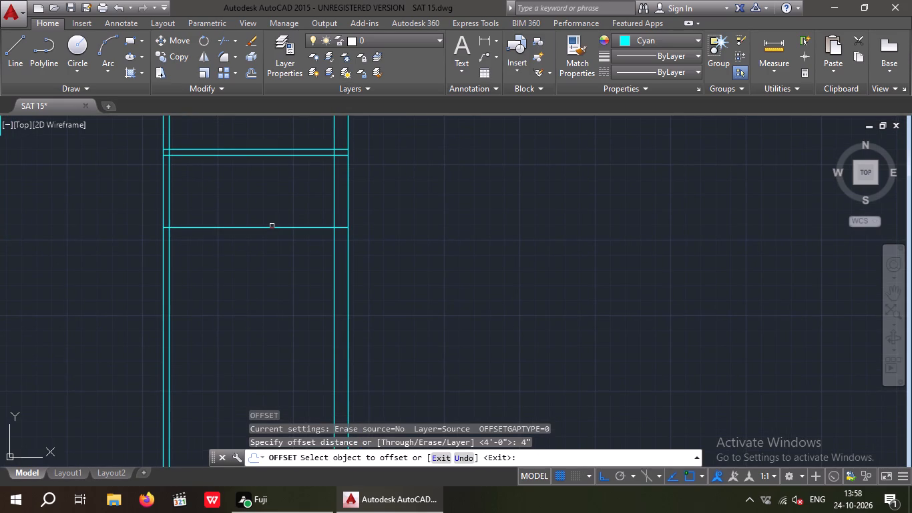
drag(270, 229, 270, 247)
click(269, 267)
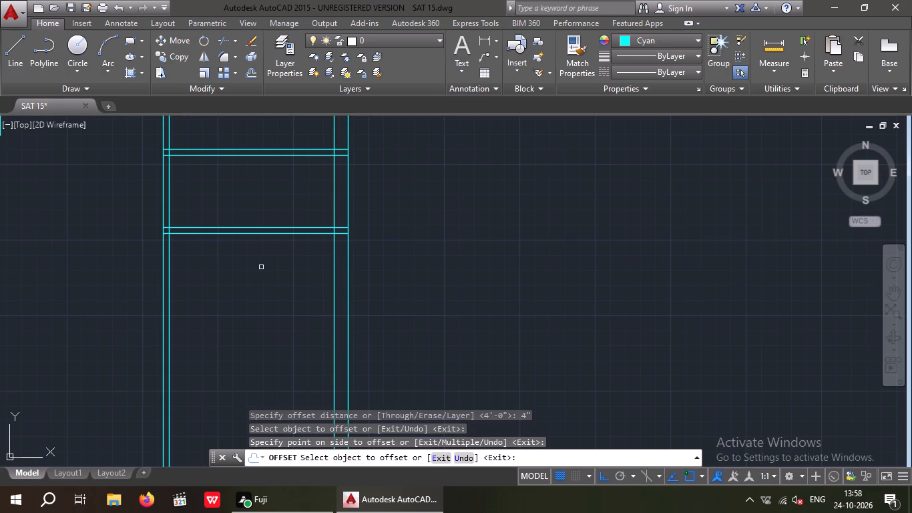
key(Escape)
key(Escape)
key(Escape)
key(Escape)
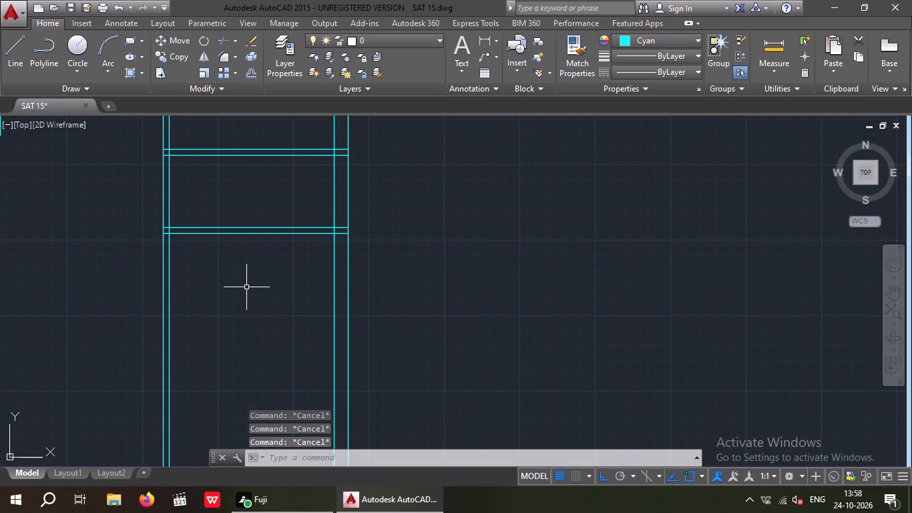
Offset the lower line of the rightmost bay's second horizontal partition 6'9" downward.
key(o)
key(Return)
key(6)
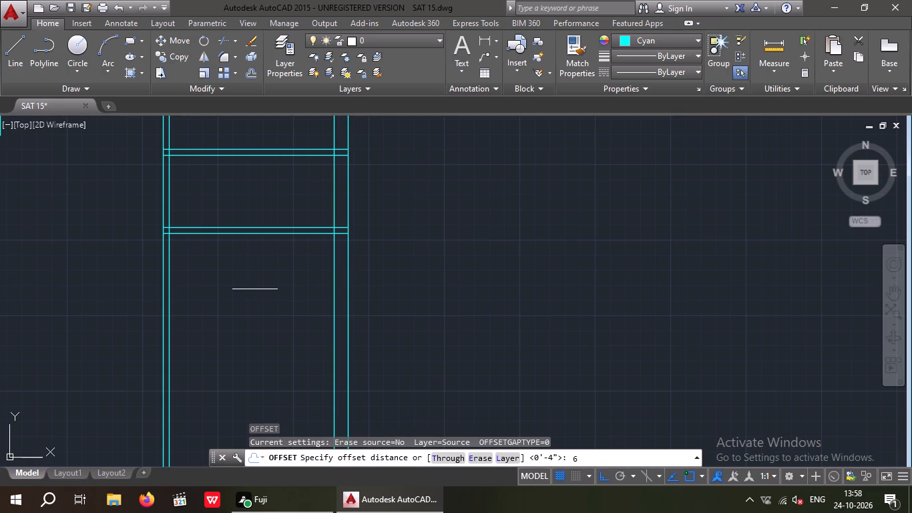
key(apostrophe)
key(9)
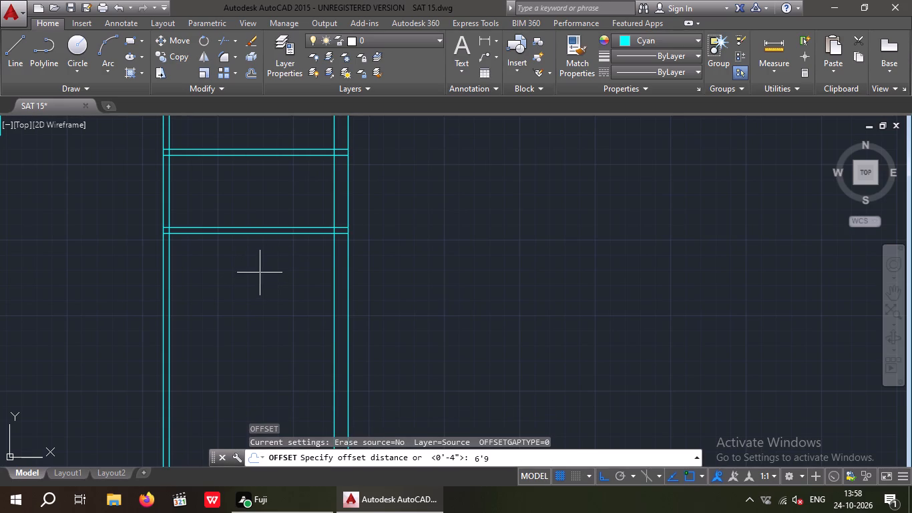
key(shift+quotedbl)
key(Return)
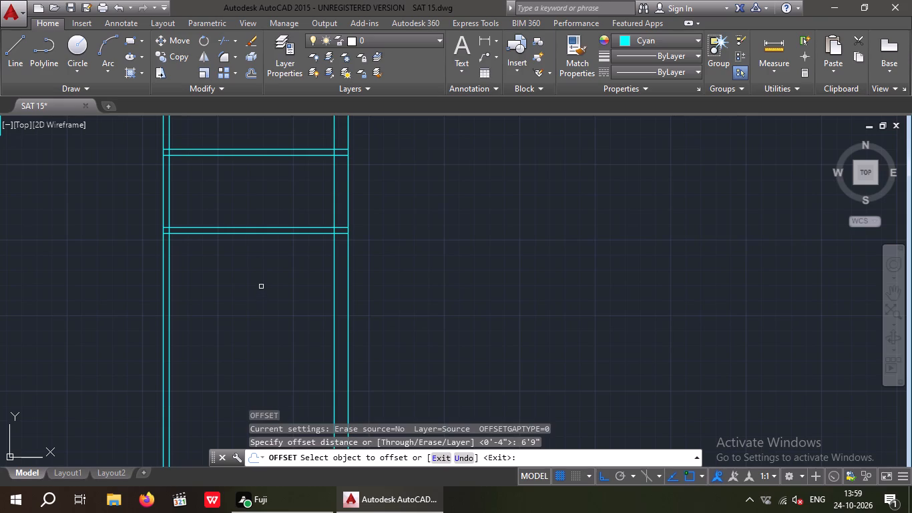
drag(266, 233, 267, 241)
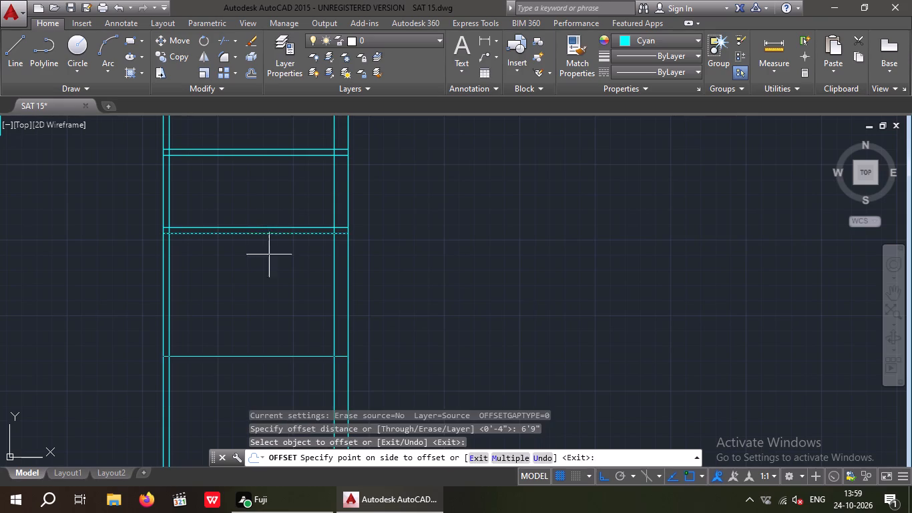
click(262, 311)
key(Escape)
key(Escape)
key(Escape)
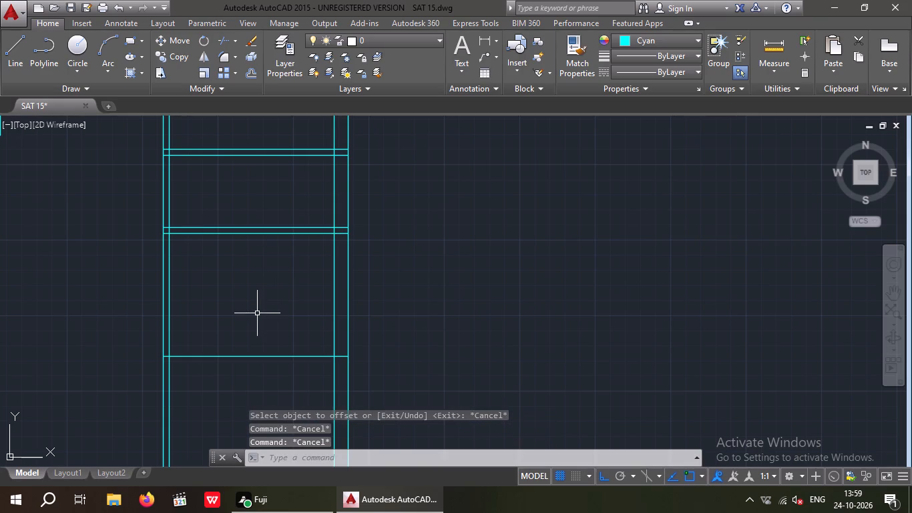
Offset the rightmost bay's lowest horizontal line 9" downward to form the third horizontal wall.
key(o)
key(Return)
key(9)
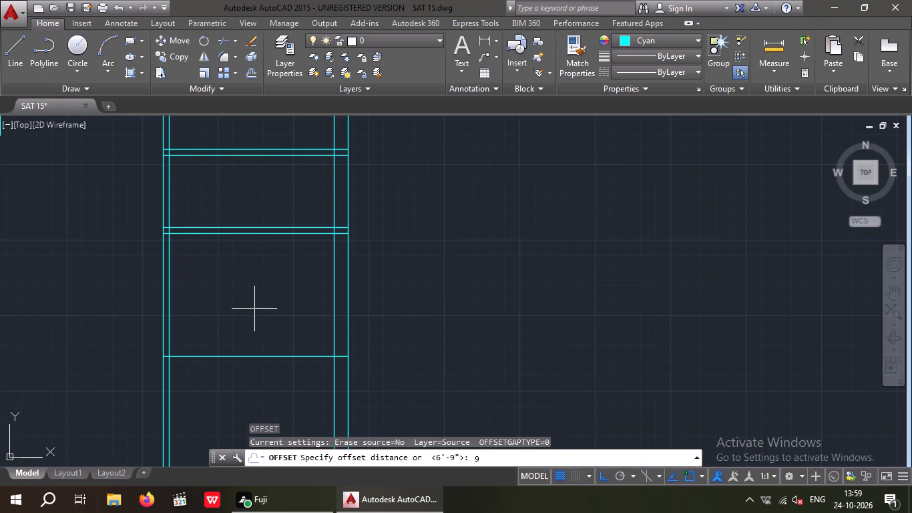
key(shift+quotedbl)
key(Return)
drag(255, 357, 256, 364)
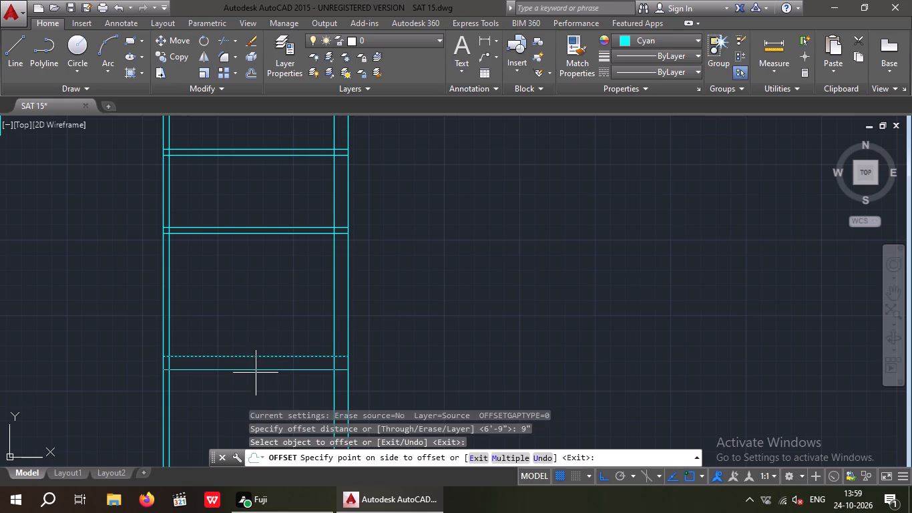
click(256, 373)
middle_drag(252, 320, 255, 267)
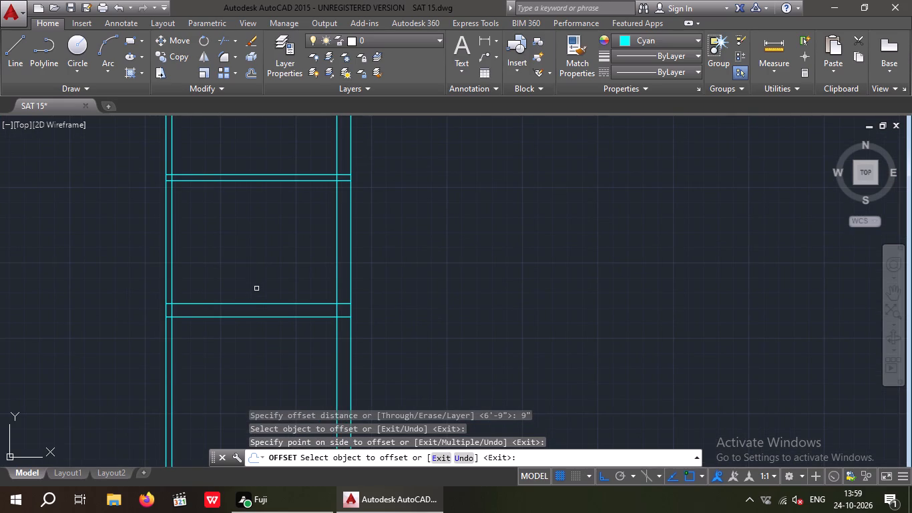
scroll(253, 291, down, 2)
scroll(247, 293, up, 1)
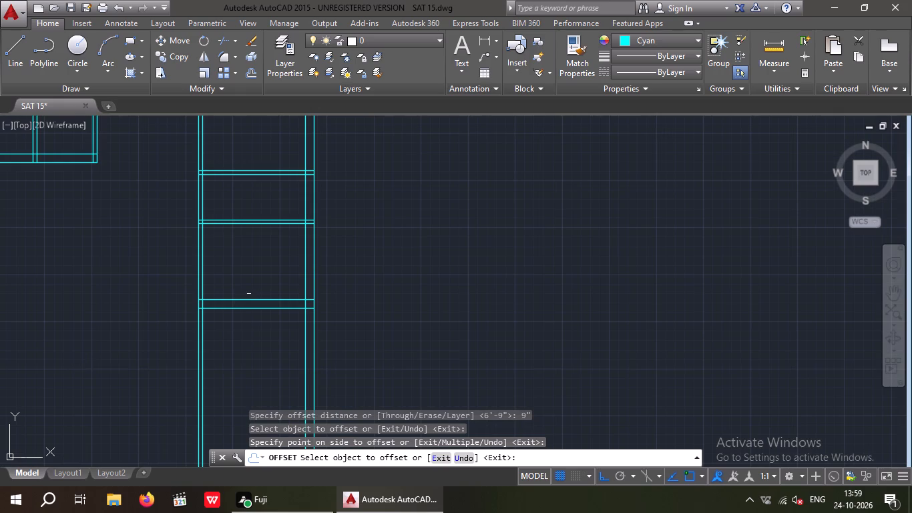
key(Escape)
key(Escape)
key(Escape)
middle_drag(252, 301, 246, 272)
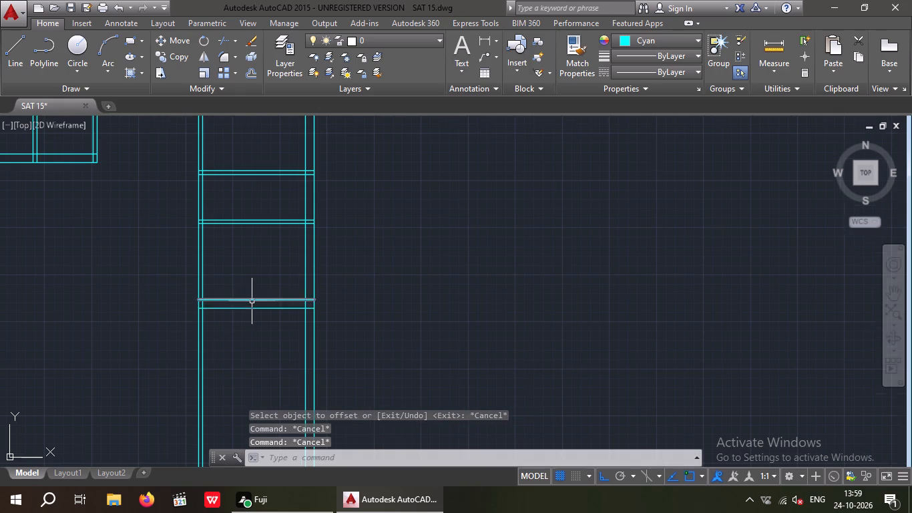
Offset the inner line of the right exterior wall 7' leftward into the rightmost bay.
middle_drag(246, 272, 241, 239)
middle_drag(247, 263, 259, 336)
middle_drag(232, 274, 230, 327)
key(Escape)
key(Escape)
key(o)
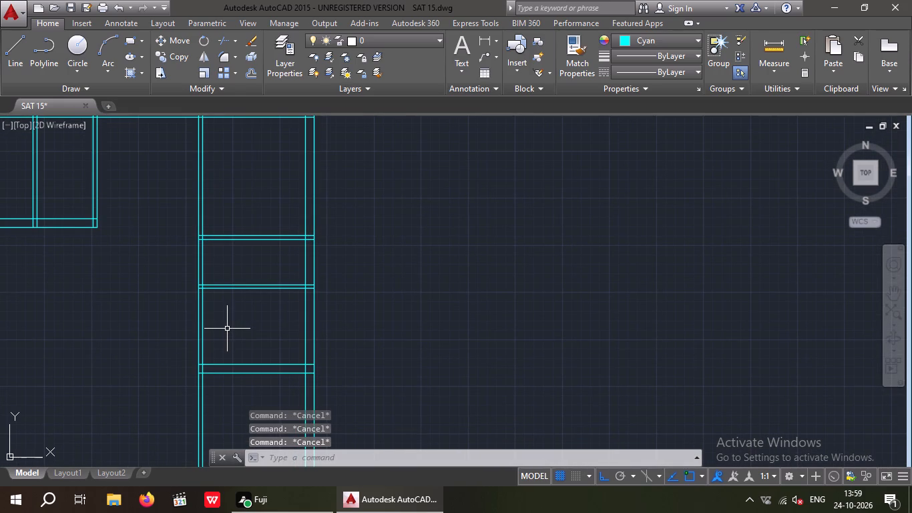
key(Return)
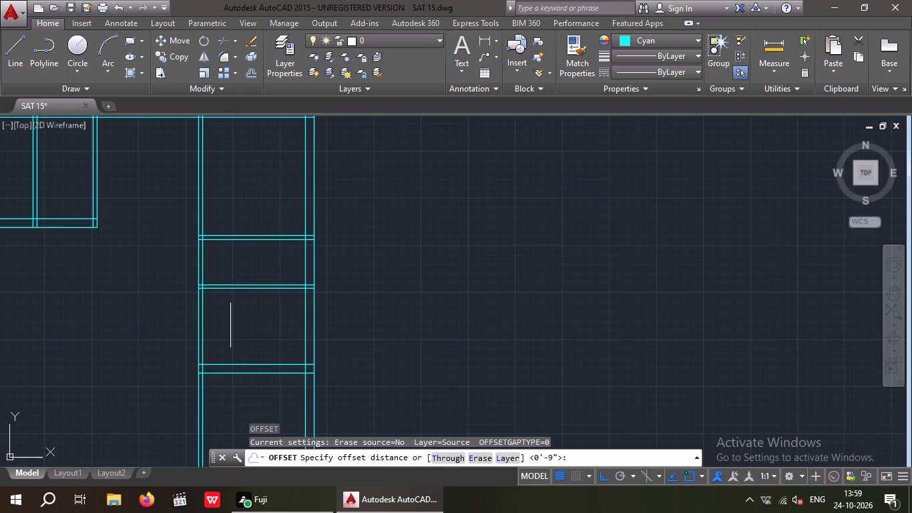
key(7)
key(apostrophe)
key(Return)
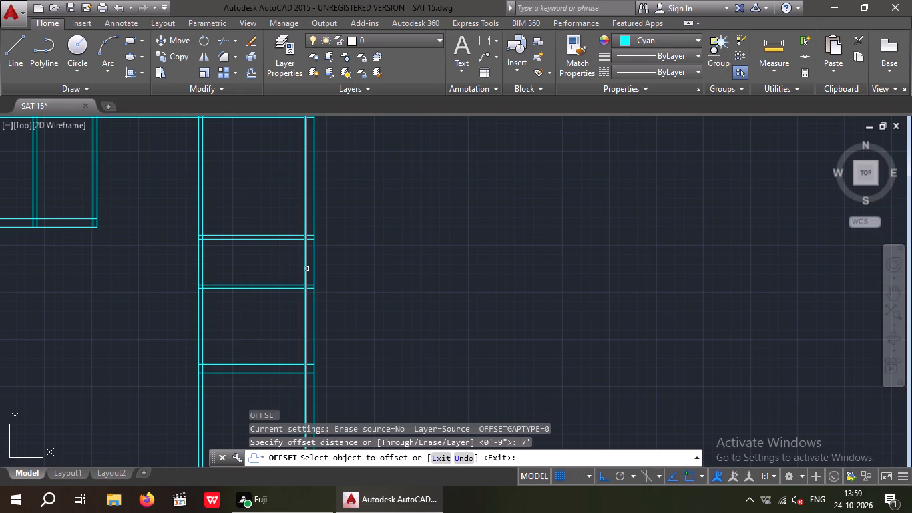
drag(306, 268, 299, 272)
click(234, 293)
key(Escape)
key(Escape)
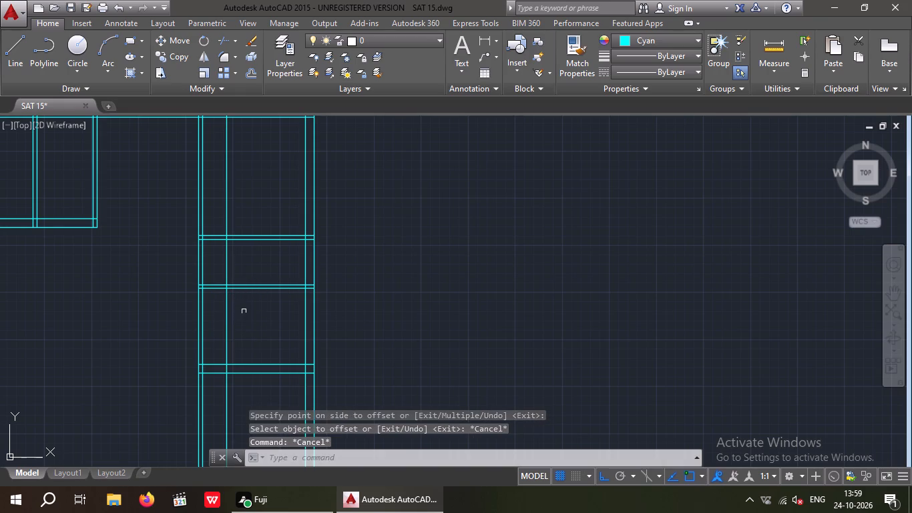
Offset the rightmost bay's new vertical line 4" leftward to form a vertical partition.
key(o)
key(Return)
key(4)
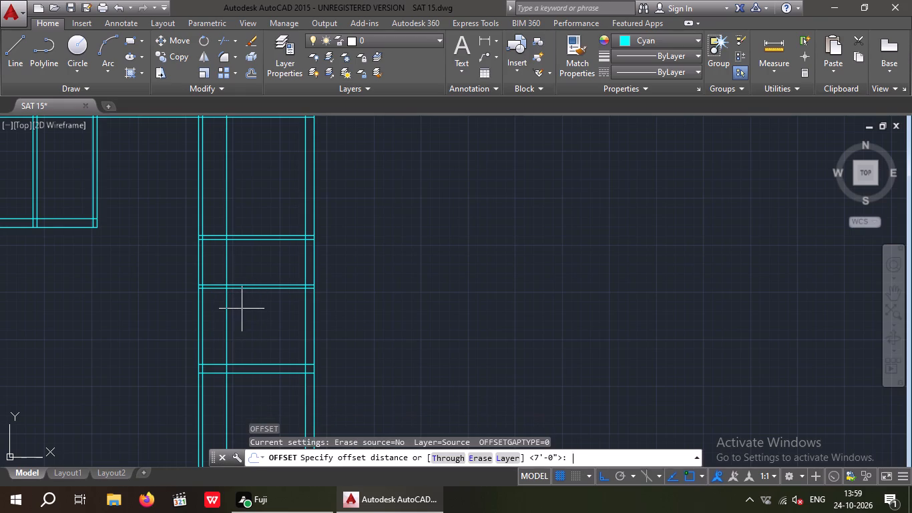
key(shift+quotedbl)
key(Return)
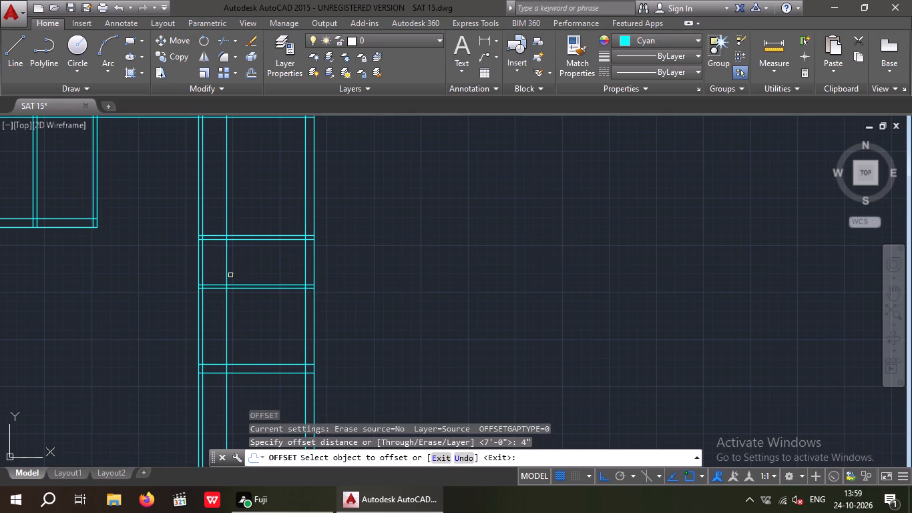
drag(227, 272, 216, 277)
click(212, 281)
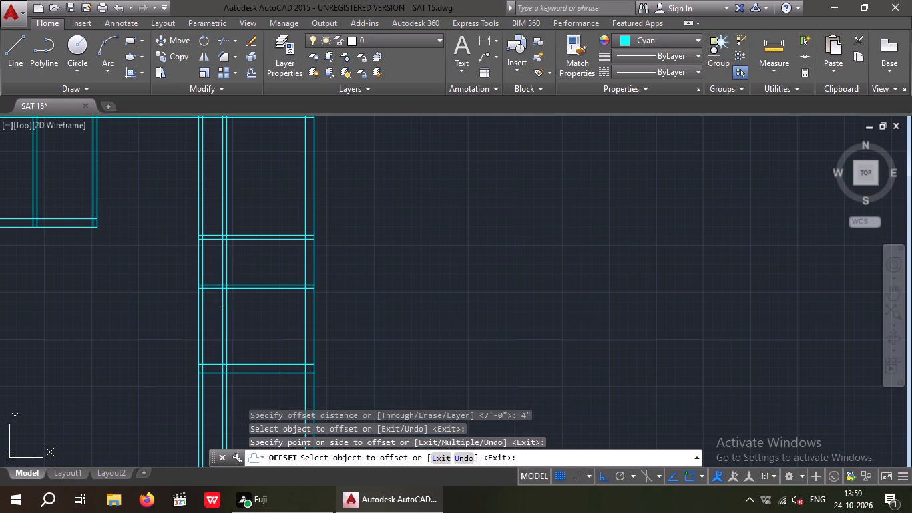
middle_drag(222, 289, 245, 367)
scroll(232, 340, up, 2)
key(Escape)
key(Escape)
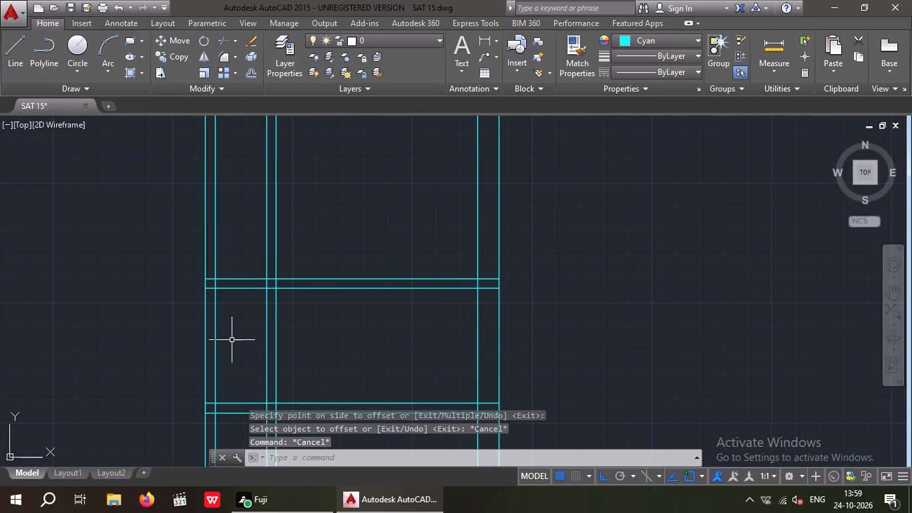
Trim the new vertical partition's lines above the bay's first horizontal partition and below the second one.
text(TR)
key(space)
key(space)
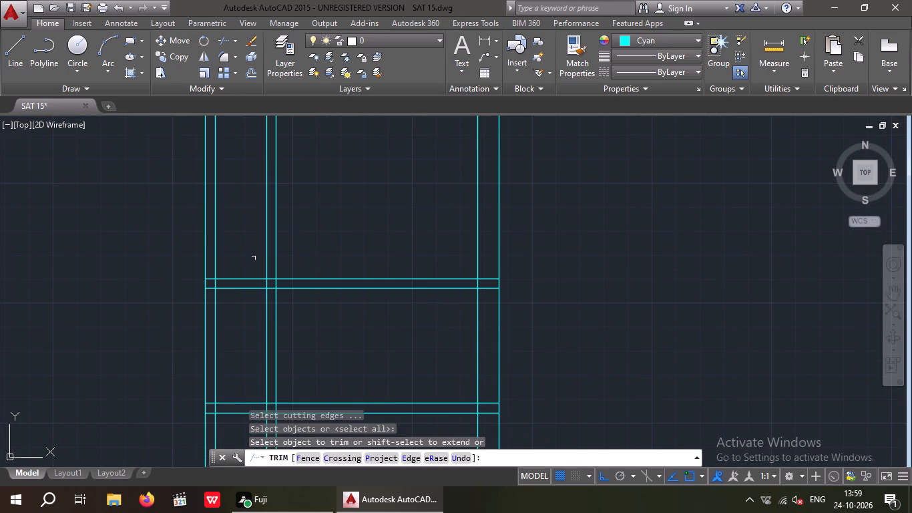
drag(306, 217, 271, 239)
click(265, 242)
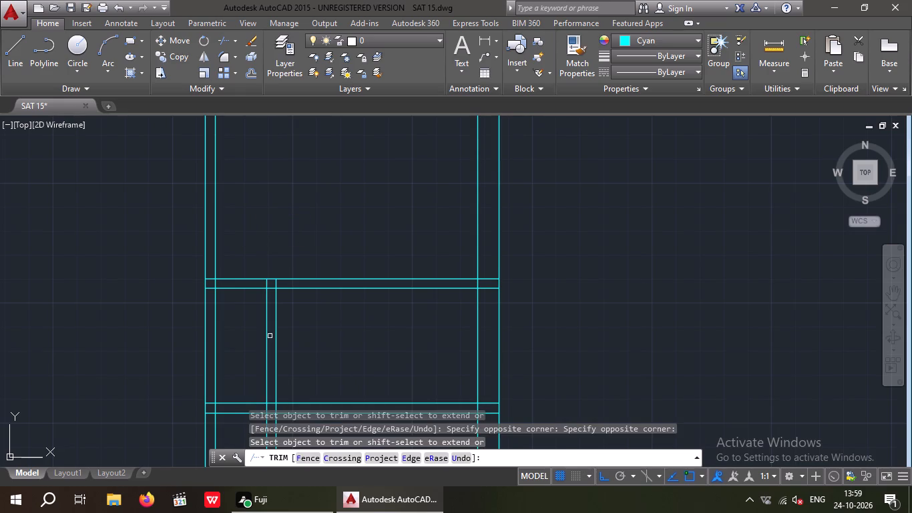
middle_drag(270, 336, 261, 236)
drag(272, 331, 248, 351)
click(245, 353)
Trim away the rightmost bay's left wall lines between the first and second horizontal partitions to open the recess.
scroll(257, 329, down, 3)
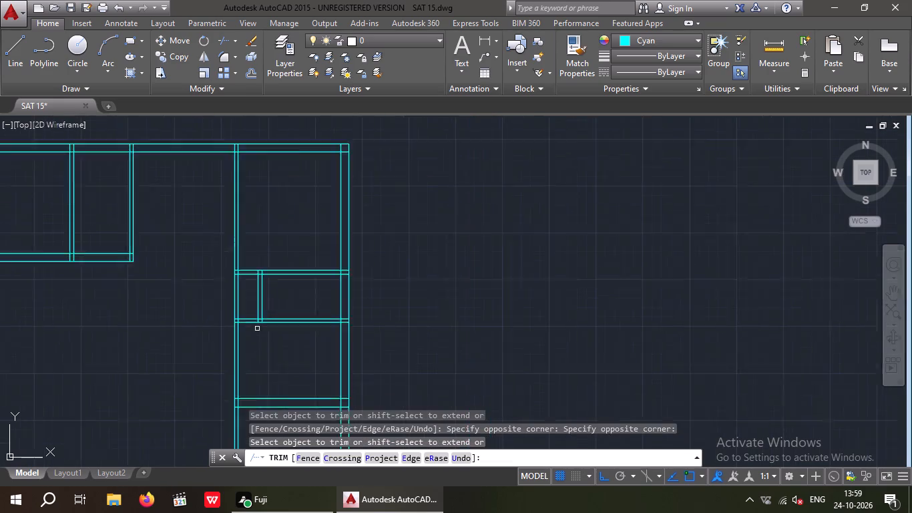
middle_drag(272, 373, 266, 399)
scroll(236, 326, up, 2)
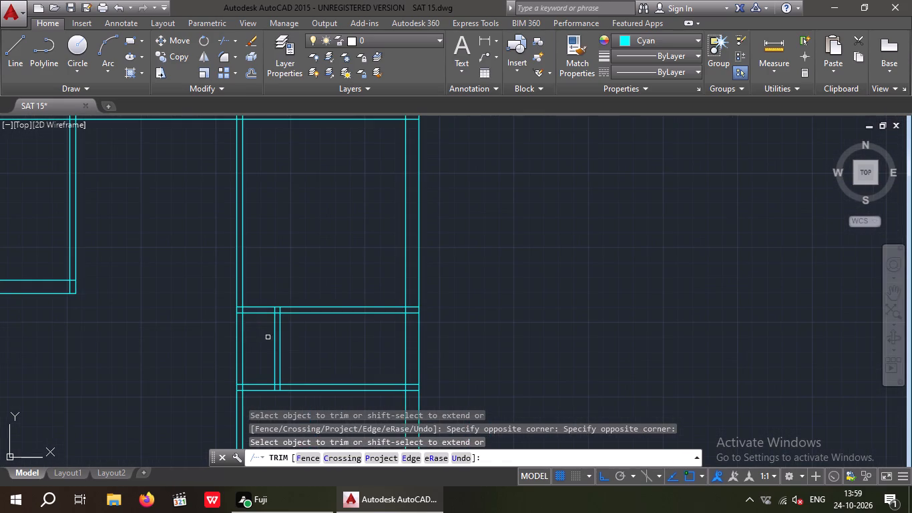
drag(257, 331, 224, 364)
click(224, 365)
scroll(214, 311, down, 1)
middle_drag(214, 319, 217, 257)
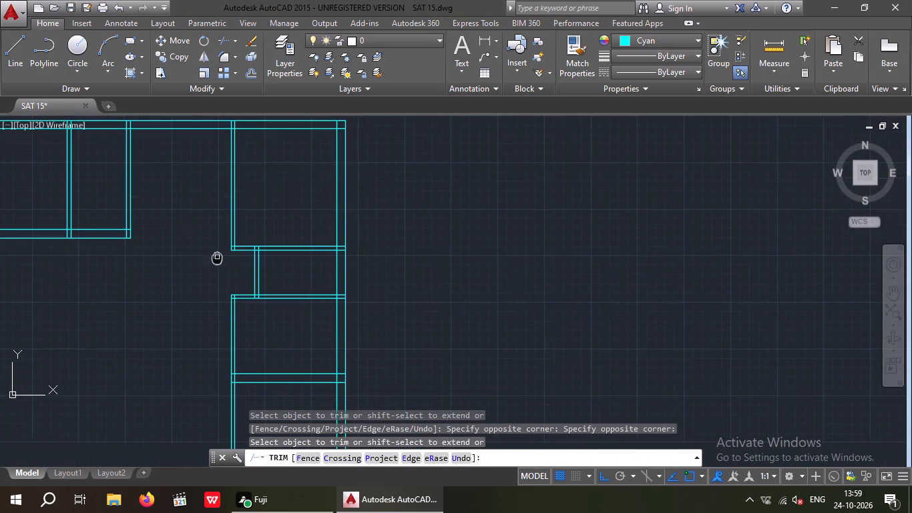
key(Escape)
key(Escape)
key(Escape)
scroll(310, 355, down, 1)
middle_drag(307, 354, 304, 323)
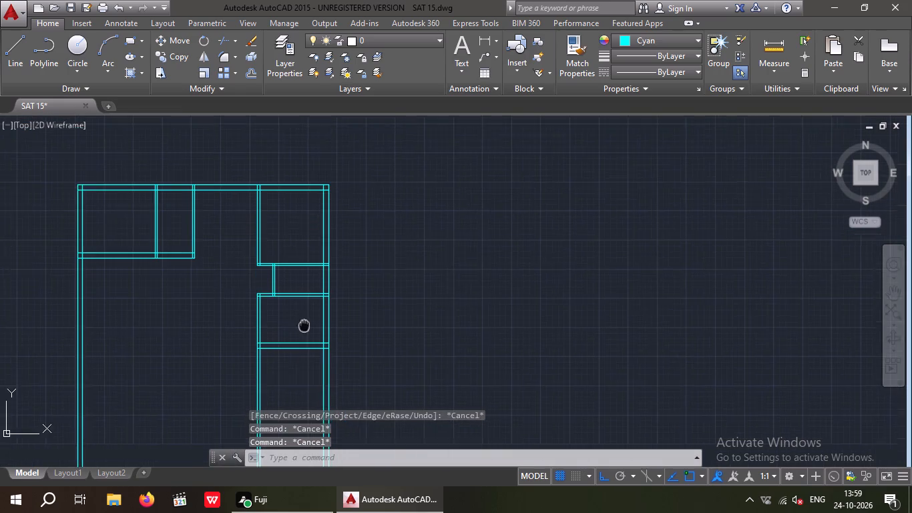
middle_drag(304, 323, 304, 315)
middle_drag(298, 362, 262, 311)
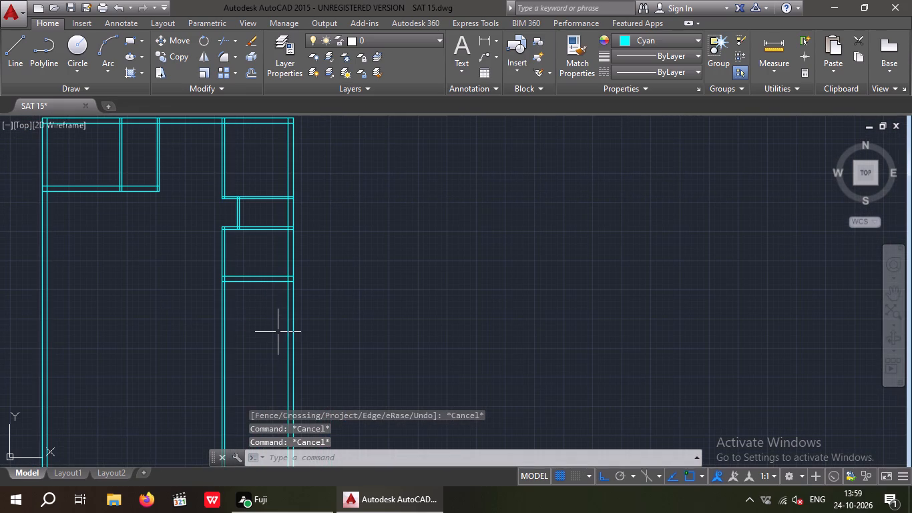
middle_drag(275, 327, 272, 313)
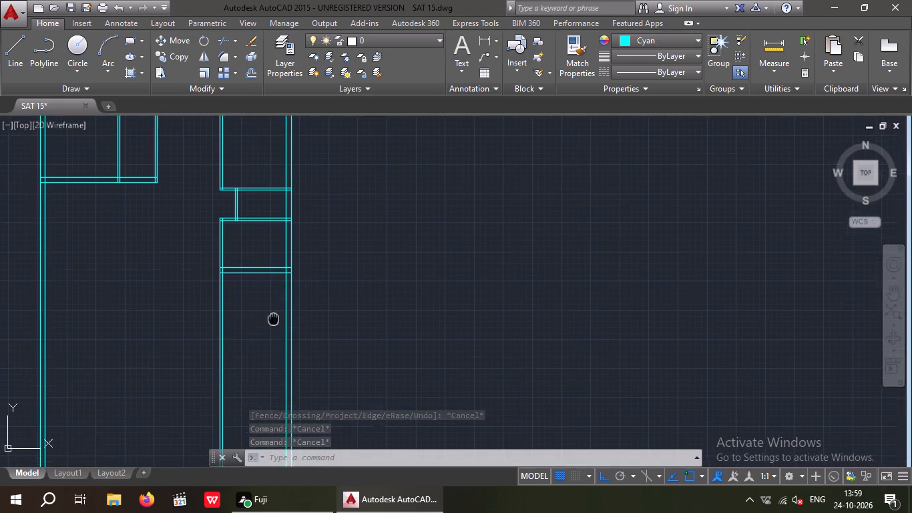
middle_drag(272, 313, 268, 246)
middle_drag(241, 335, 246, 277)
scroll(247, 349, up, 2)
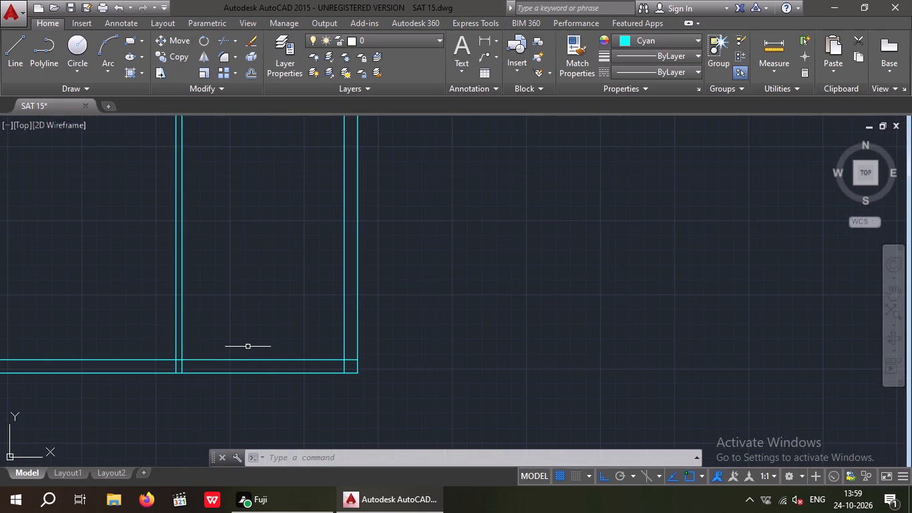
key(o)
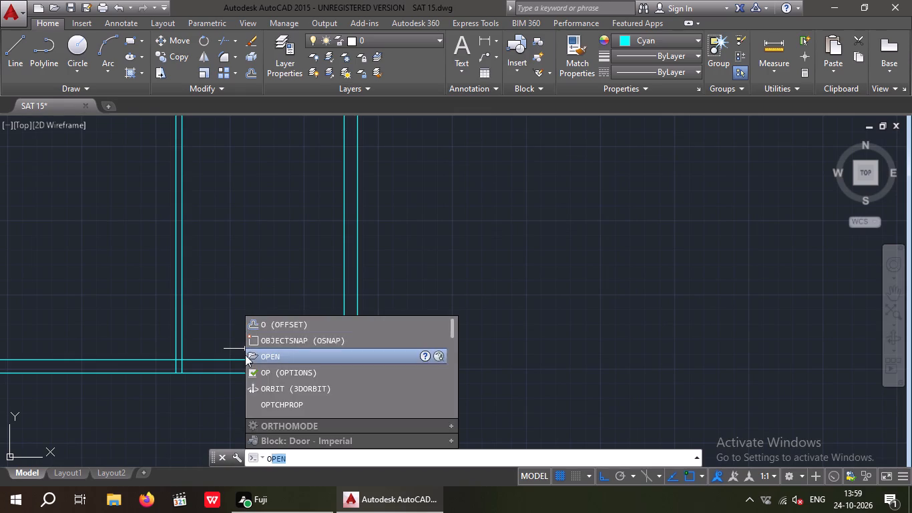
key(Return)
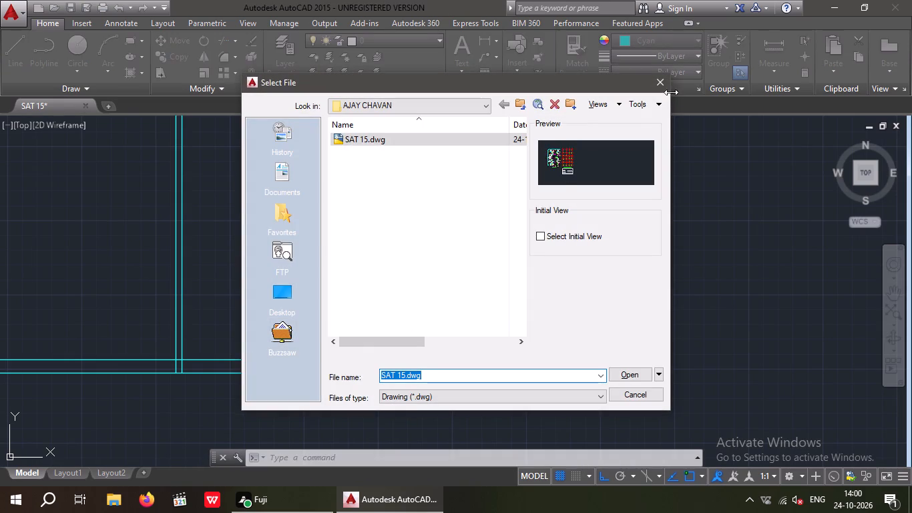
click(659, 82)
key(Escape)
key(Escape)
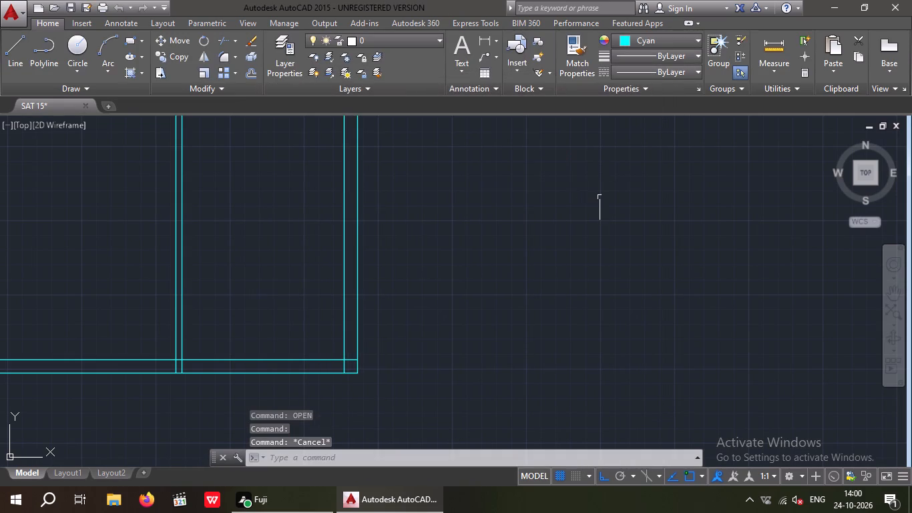
Offset the inner line of the bottom exterior wall 6'9" upward.
key(o)
key(Return)
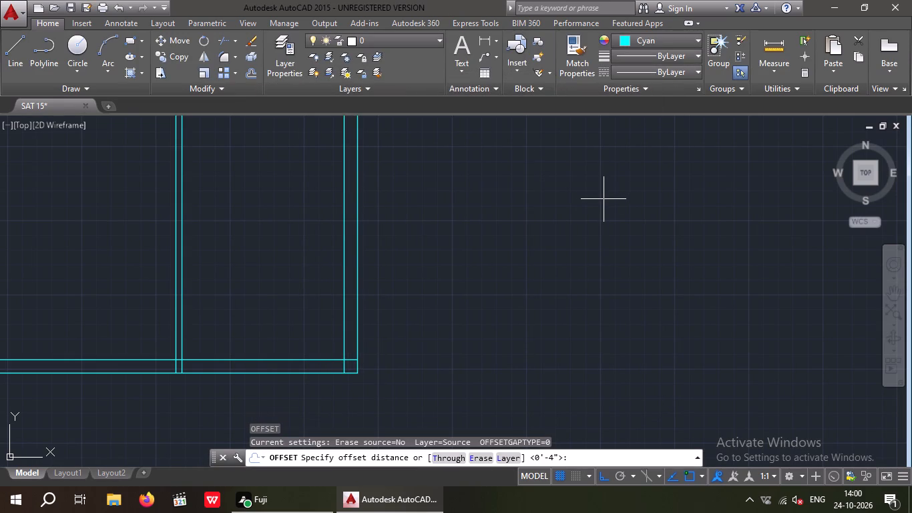
key(6)
key(apostrophe)
key(9)
key(shift+quotedbl)
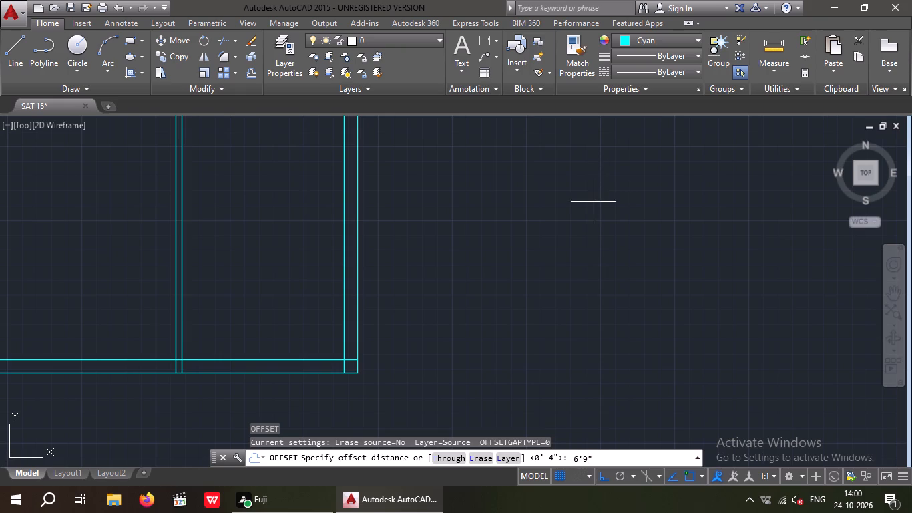
key(Return)
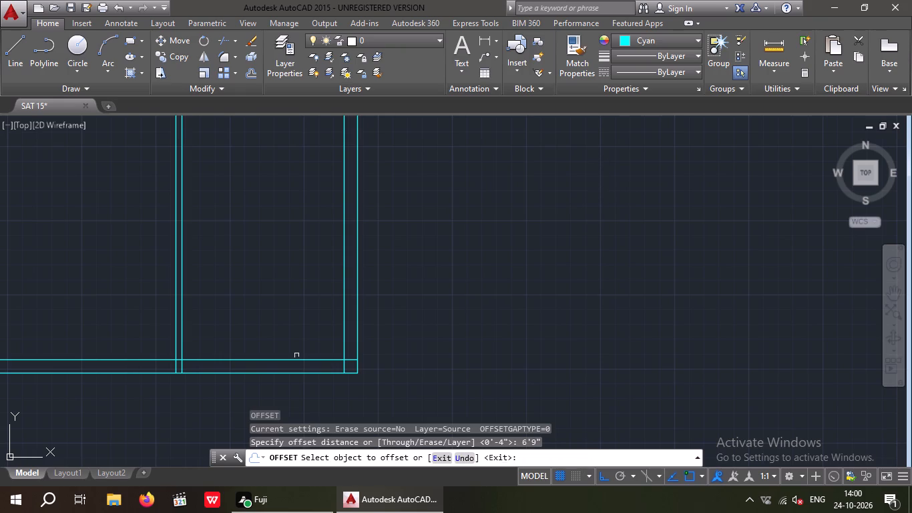
drag(296, 360, 293, 337)
click(286, 291)
key(Escape)
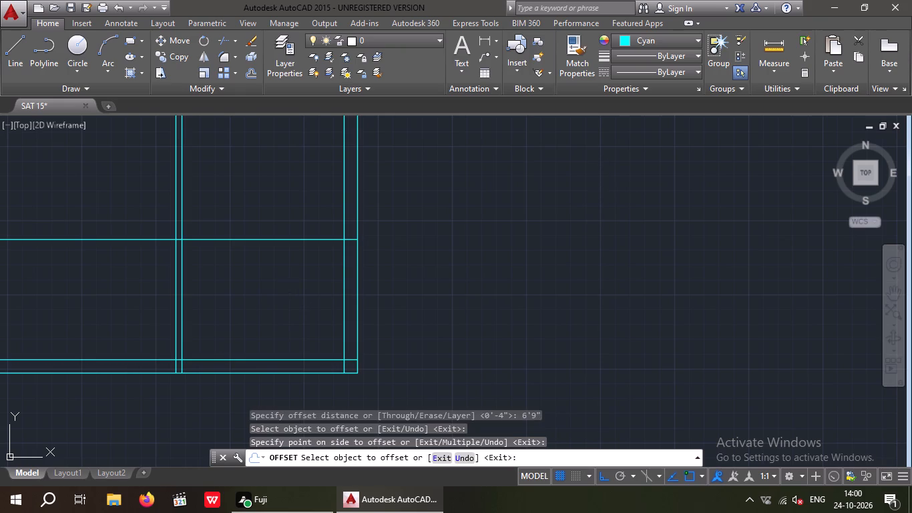
key(Escape)
key(Escape)
Offset the new horizontal line above the bottom wall 4" upward to form a partition.
key(o)
key(Return)
key(4)
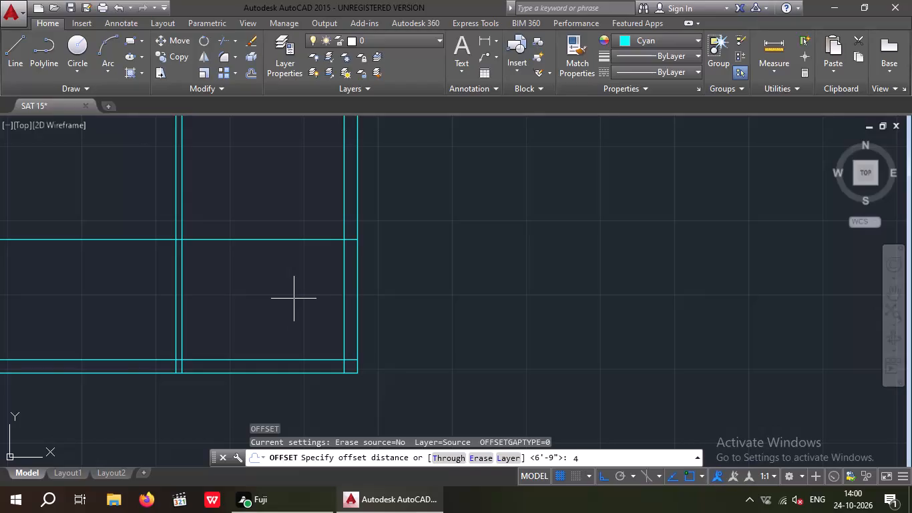
key(shift+quotedbl)
key(Return)
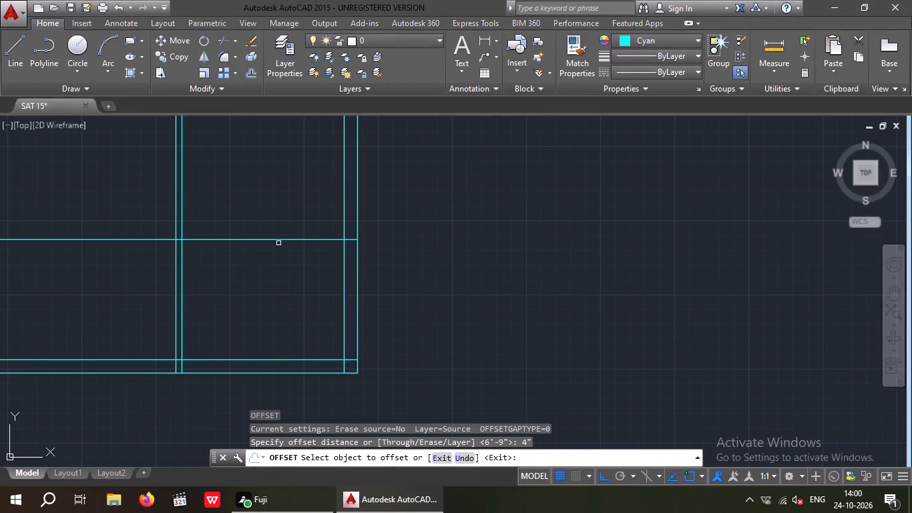
click(278, 241)
click(282, 224)
key(Escape)
key(Escape)
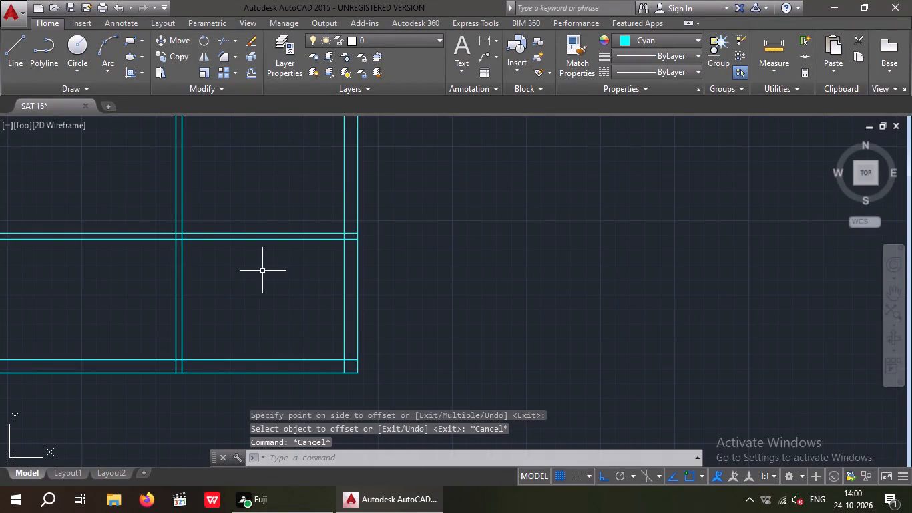
Trim the new lower partition's two lines where they extend left beyond the rightmost bay.
text(TR)
key(space)
key(space)
drag(160, 281, 134, 259)
click(122, 210)
key(Escape)
key(Escape)
key(Escape)
key(Escape)
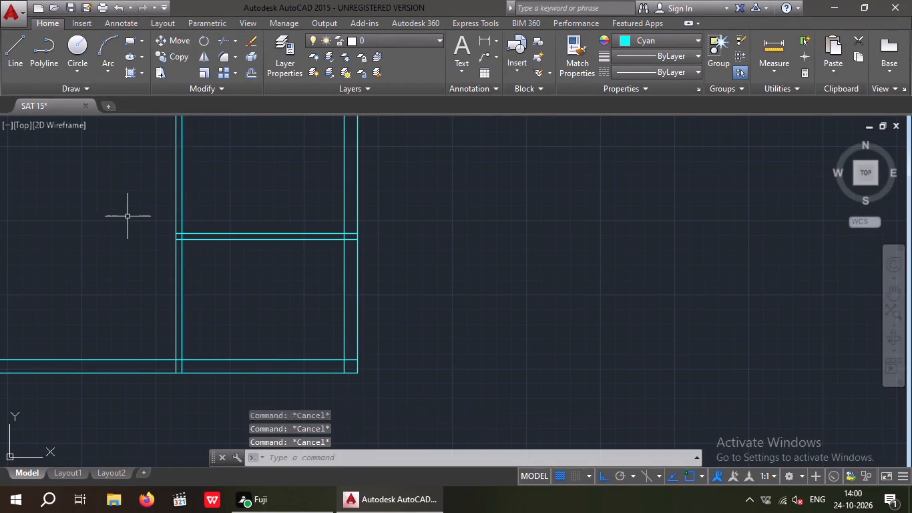
Offset the upper line of the rightmost bay's lower partition 4' upward.
key(o)
key(Return)
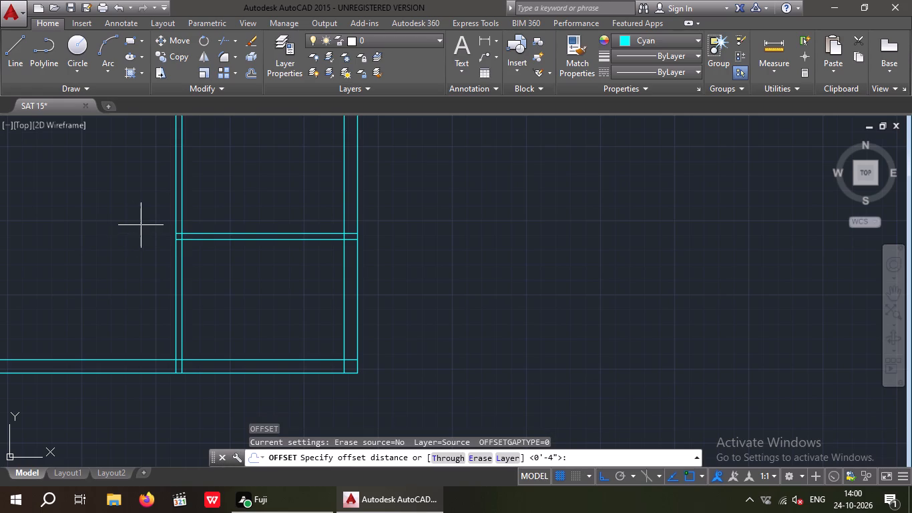
key(4)
key(apostrophe)
key(Return)
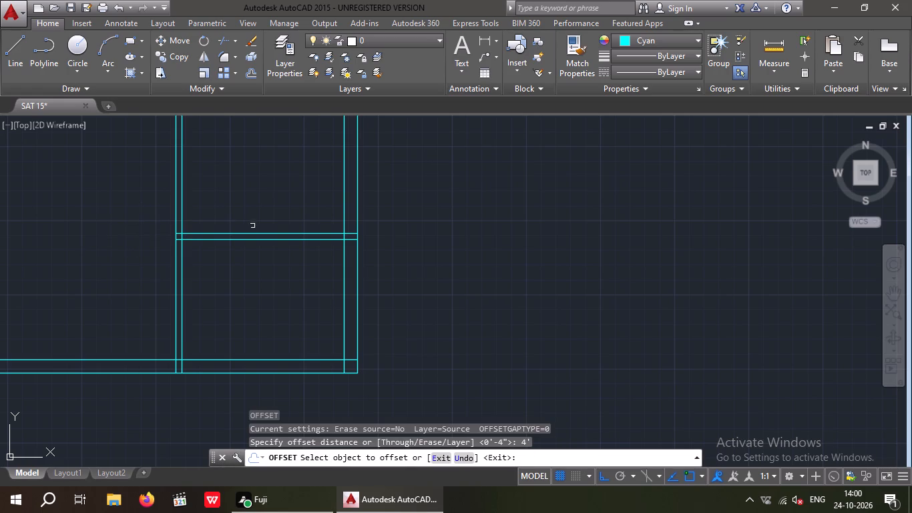
drag(252, 233, 252, 216)
click(250, 186)
key(Escape)
key(Escape)
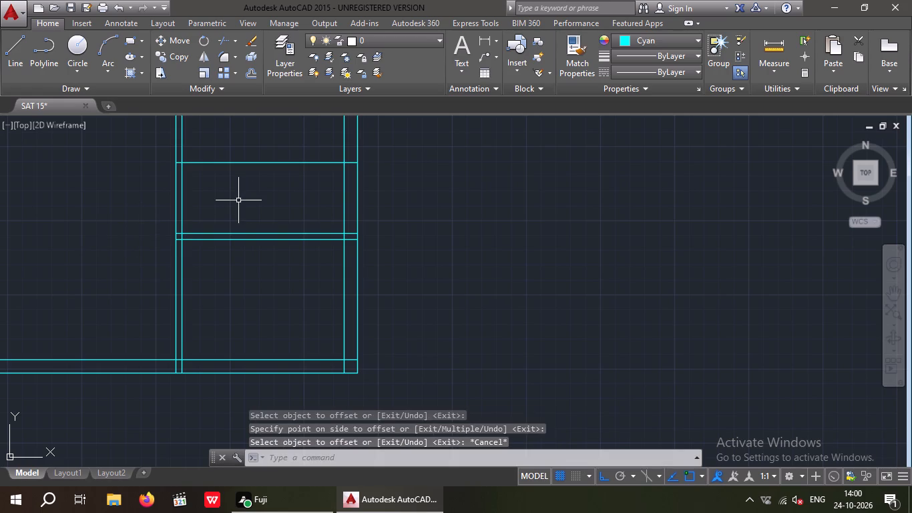
key(Escape)
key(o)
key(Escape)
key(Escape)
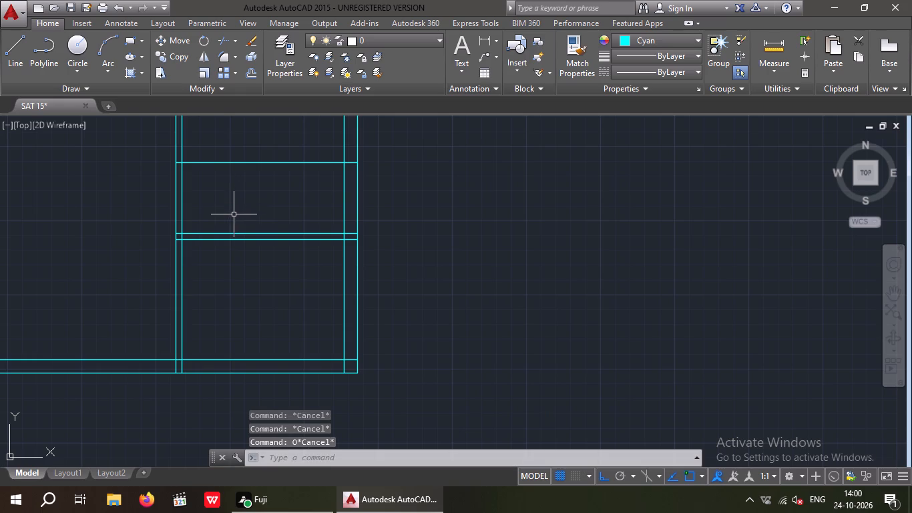
Offset the line 4' above the rightmost bay's lower partition 4" upward to form a second partition.
key(o)
key(Return)
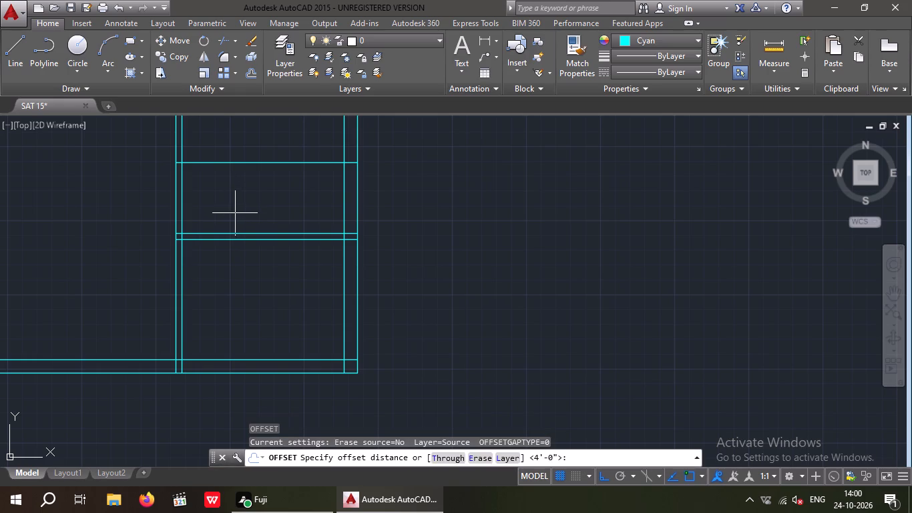
key(4)
key(shift+quotedbl)
key(Return)
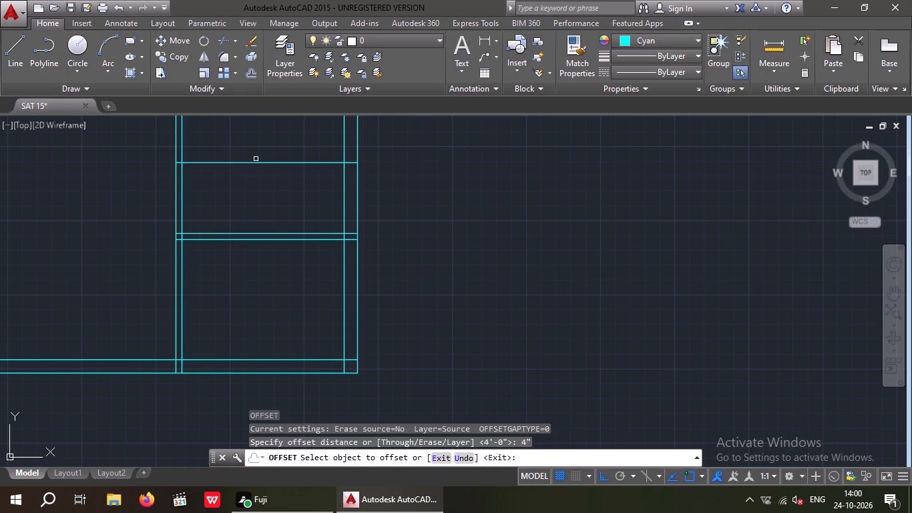
middle_drag(259, 209, 259, 259)
drag(254, 213, 254, 202)
click(255, 184)
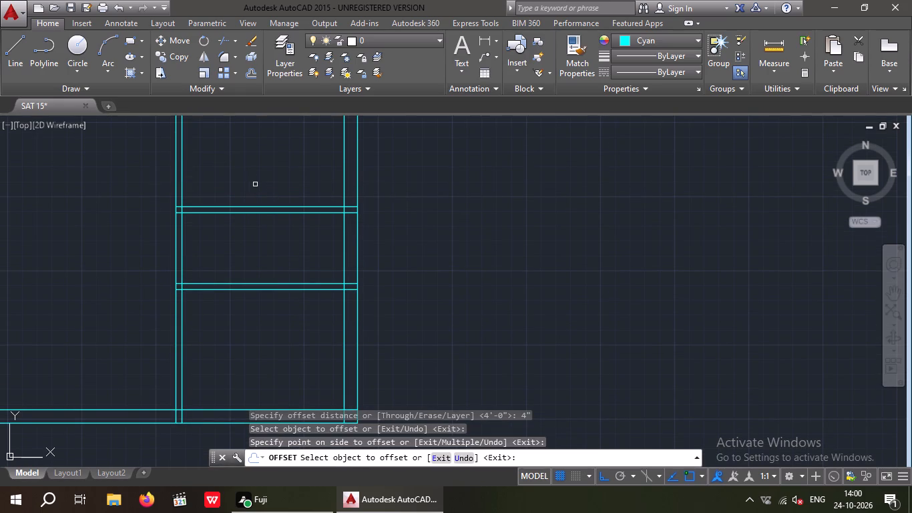
key(Escape)
key(Escape)
key(Escape)
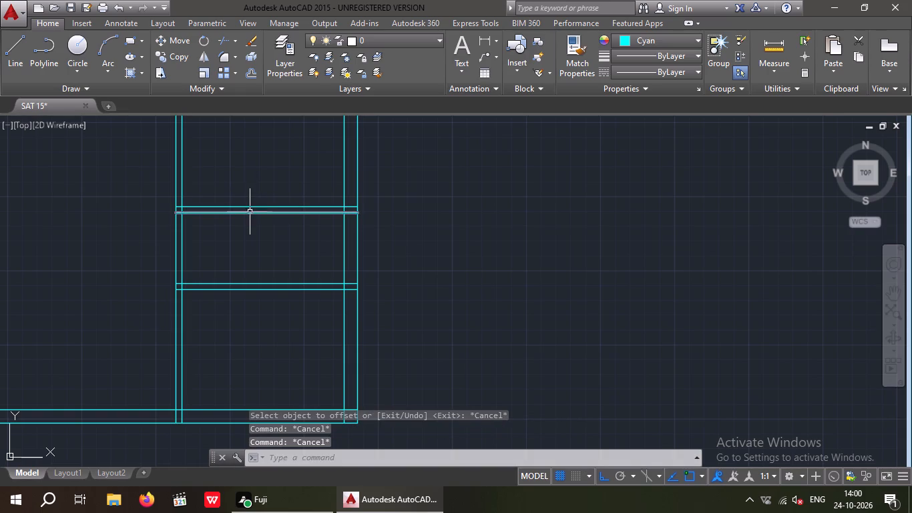
Offset the upper line of the rightmost bay's second partition from the bottom 11' upward.
key(o)
key(Return)
text(11)
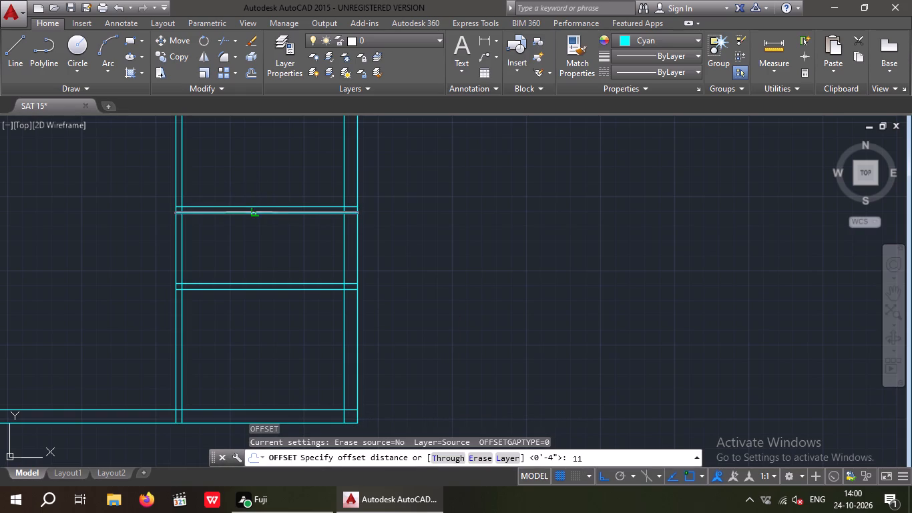
key(apostrophe)
key(Return)
middle_drag(253, 241, 236, 355)
drag(227, 320, 227, 304)
click(224, 239)
middle_drag(228, 247, 236, 283)
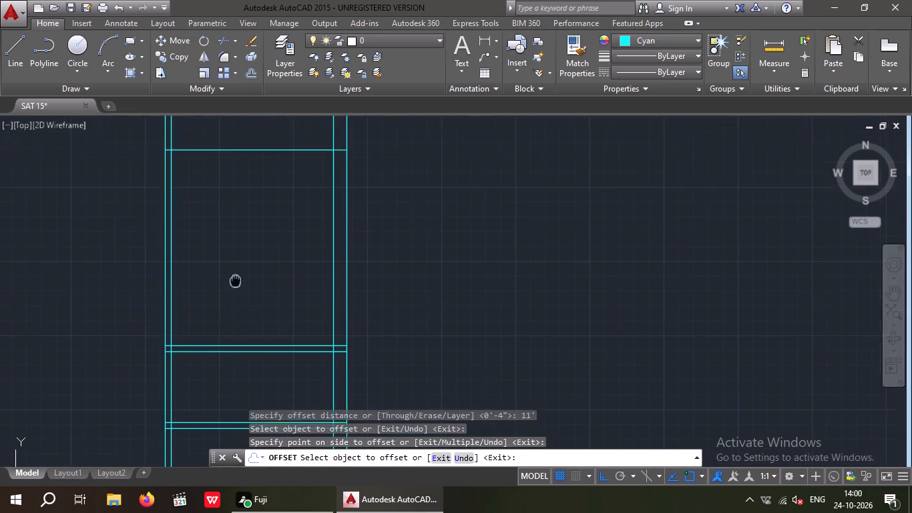
middle_drag(236, 283, 238, 332)
scroll(237, 294, down, 1)
middle_drag(240, 285, 241, 301)
key(Escape)
key(Escape)
Offset the new horizontal line in the rightmost bay 9" upward to form a thicker wall.
key(o)
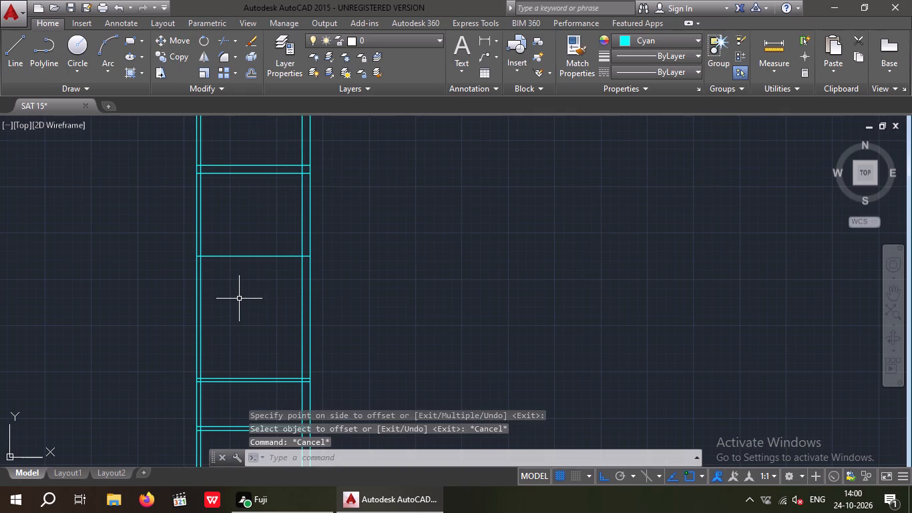
key(Return)
key(9)
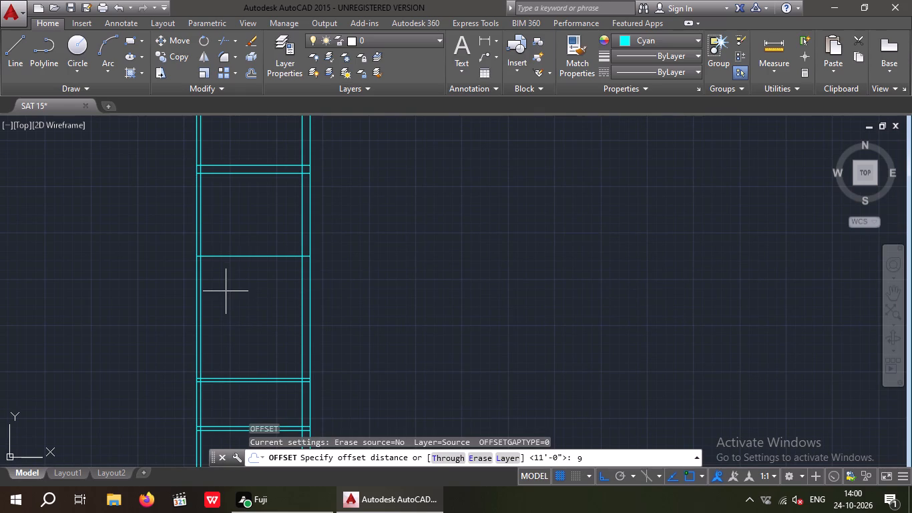
key(shift+quotedbl)
key(Return)
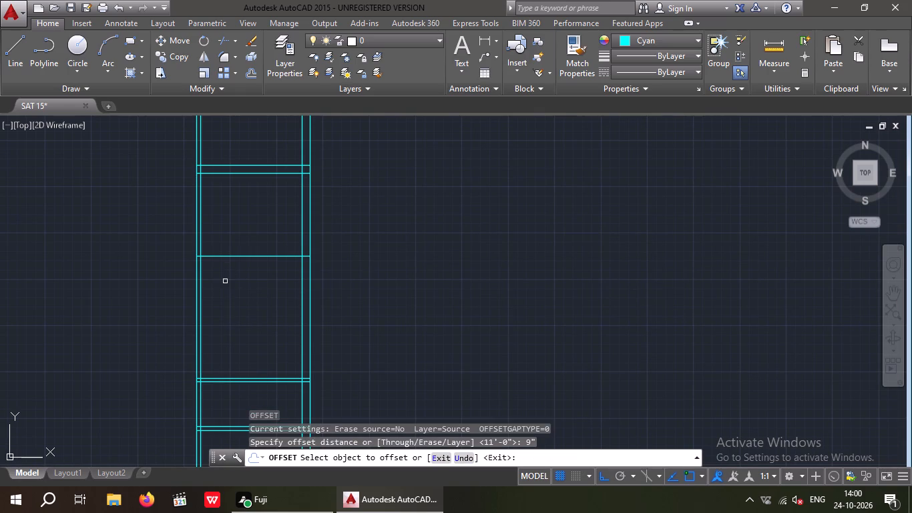
scroll(235, 266, up, 1)
drag(246, 250, 247, 244)
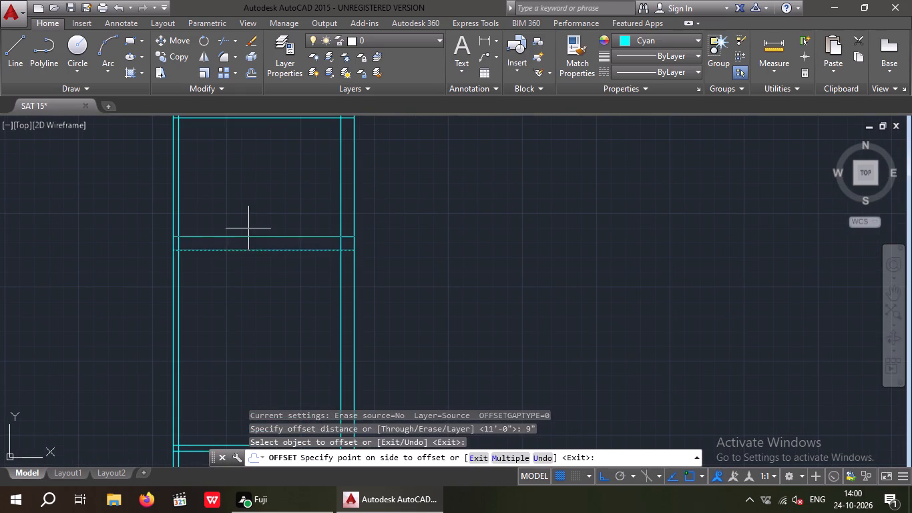
click(248, 228)
scroll(245, 237, down, 1)
middle_drag(243, 278, 244, 238)
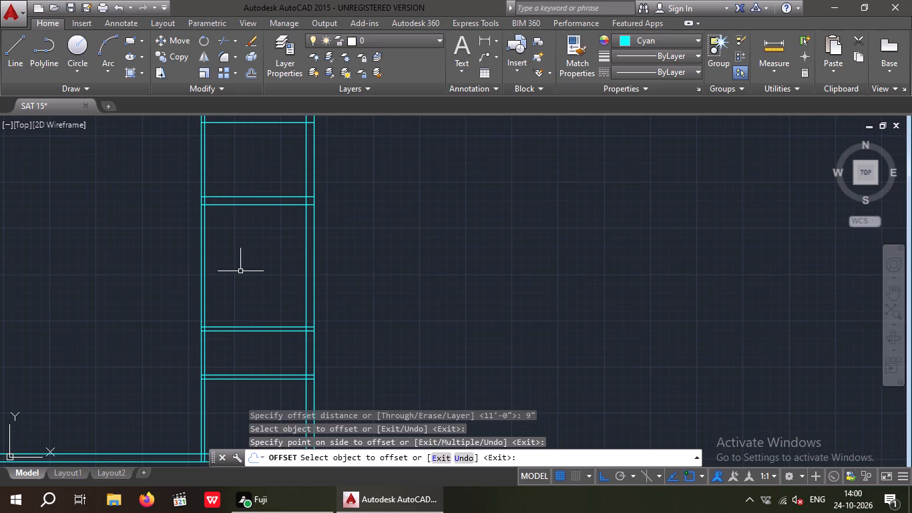
key(Escape)
key(Escape)
Offset the inner line of the right exterior wall 7' leftward into the rightmost bay.
key(o)
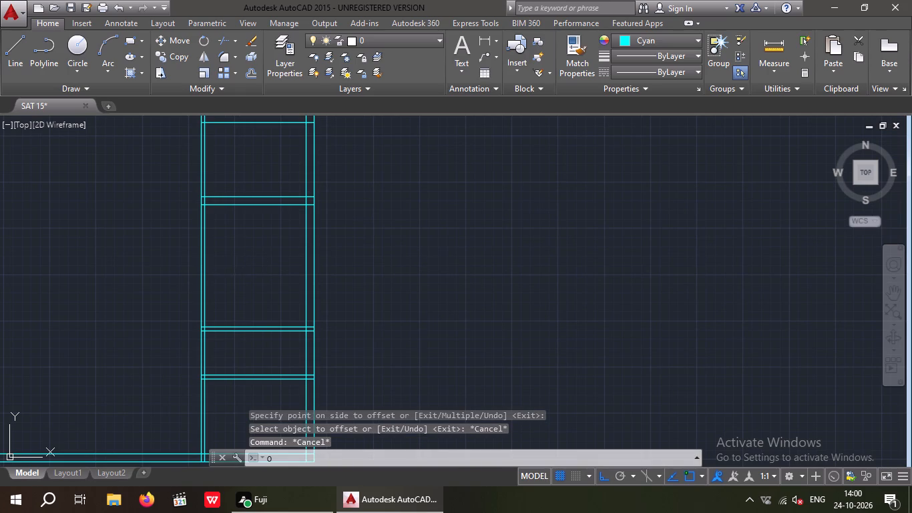
key(Escape)
key(Escape)
key(Escape)
key(o)
key(Return)
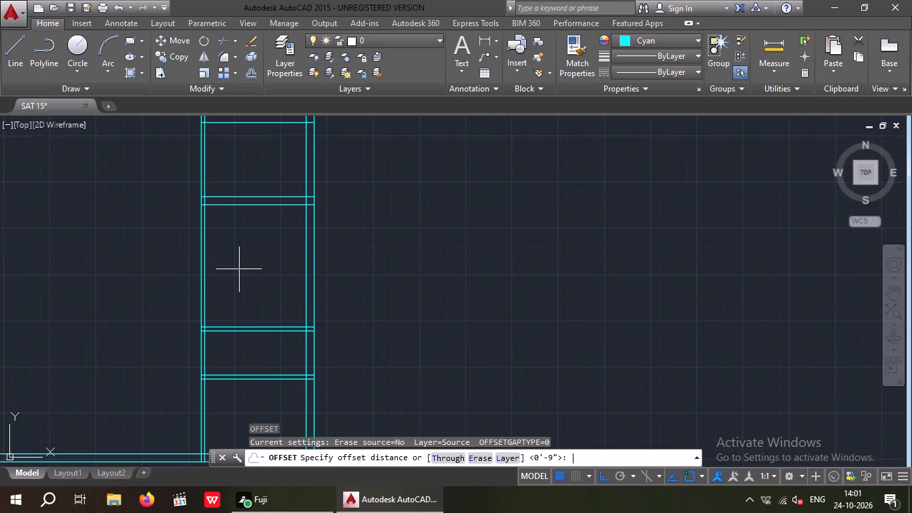
key(7)
key(apostrophe)
key(Return)
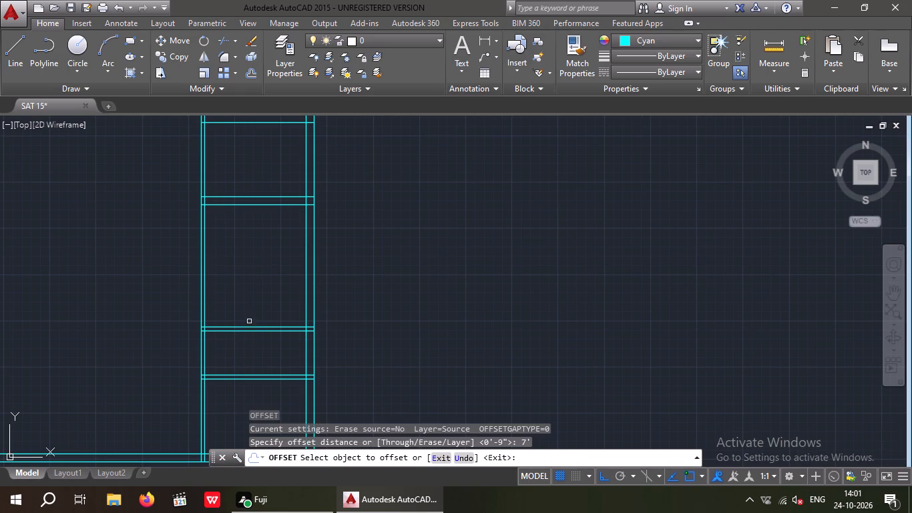
middle_drag(264, 357, 264, 304)
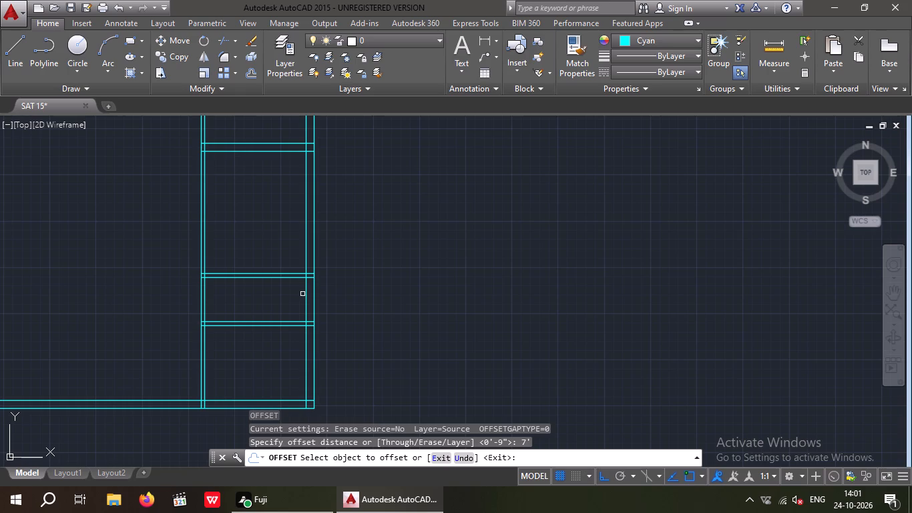
drag(306, 293, 266, 311)
click(252, 314)
key(Escape)
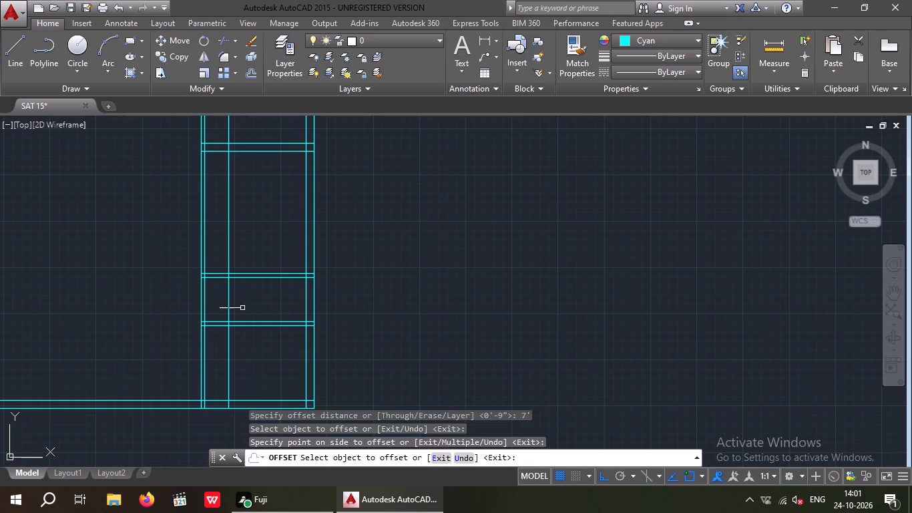
key(Escape)
Offset the new vertical line in the rightmost bay 4" leftward to form a partition.
key(o)
key(Return)
key(4)
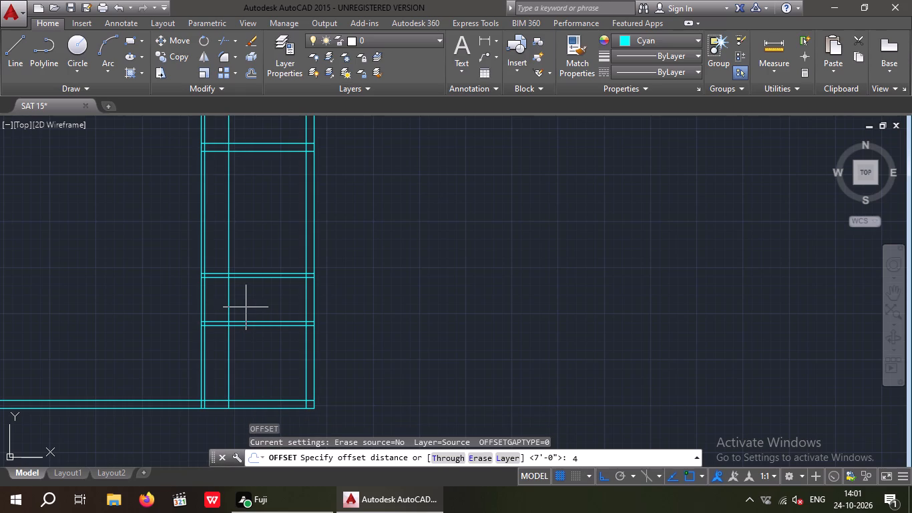
key(shift+quotedbl)
key(Return)
scroll(223, 301, up, 2)
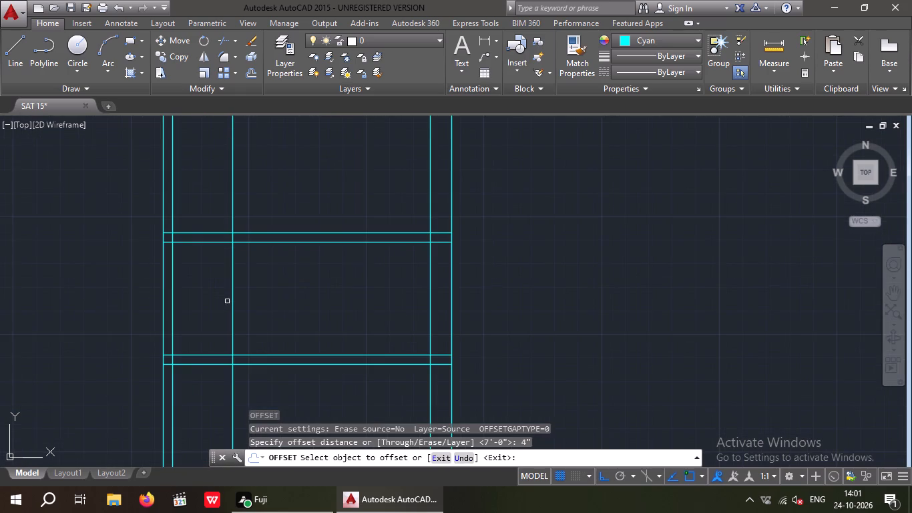
click(232, 299)
click(218, 309)
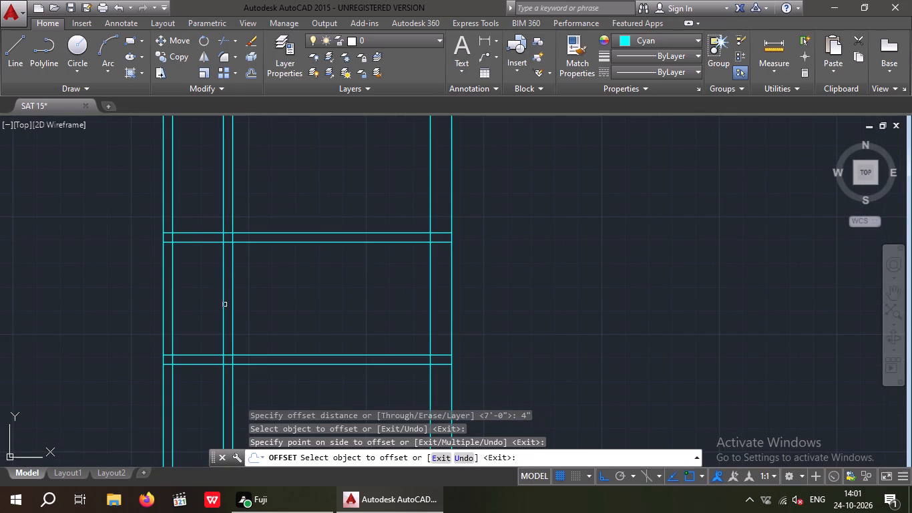
key(Escape)
key(Escape)
key(Escape)
Trim the new vertical partition's two lines above and below the 4' high compartment between the bay's two lower partitions.
text(TR)
key(space)
key(space)
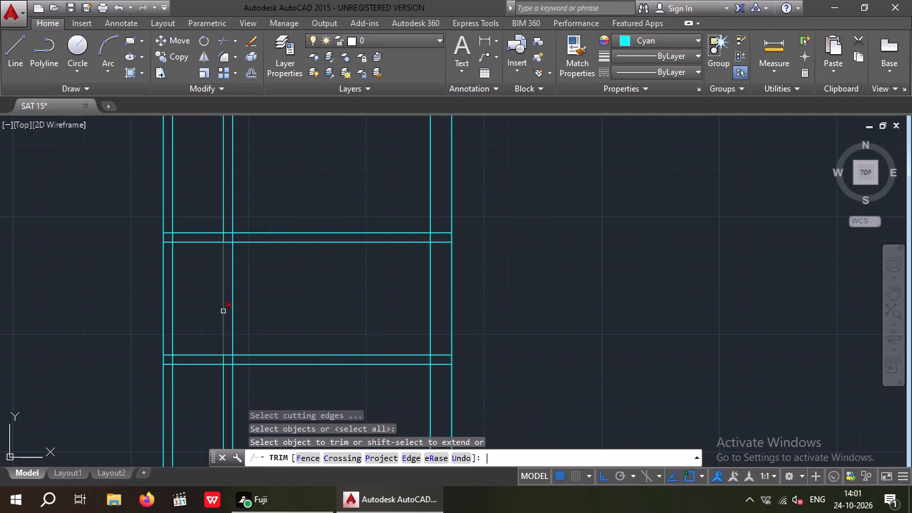
drag(259, 182, 222, 206)
click(216, 209)
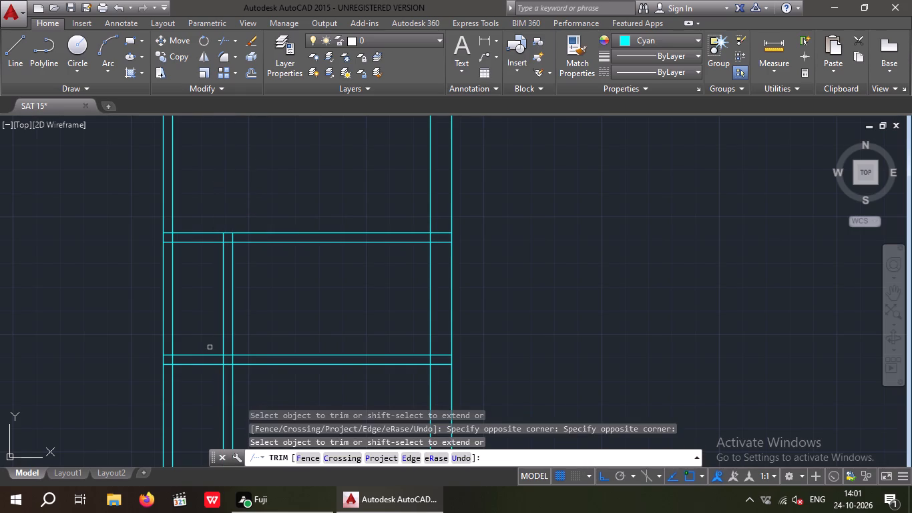
middle_drag(208, 346, 208, 256)
scroll(212, 298, up, 1)
middle_drag(221, 309, 224, 321)
drag(263, 287, 201, 327)
click(197, 329)
middle_drag(198, 309, 223, 378)
scroll(211, 331, down, 1)
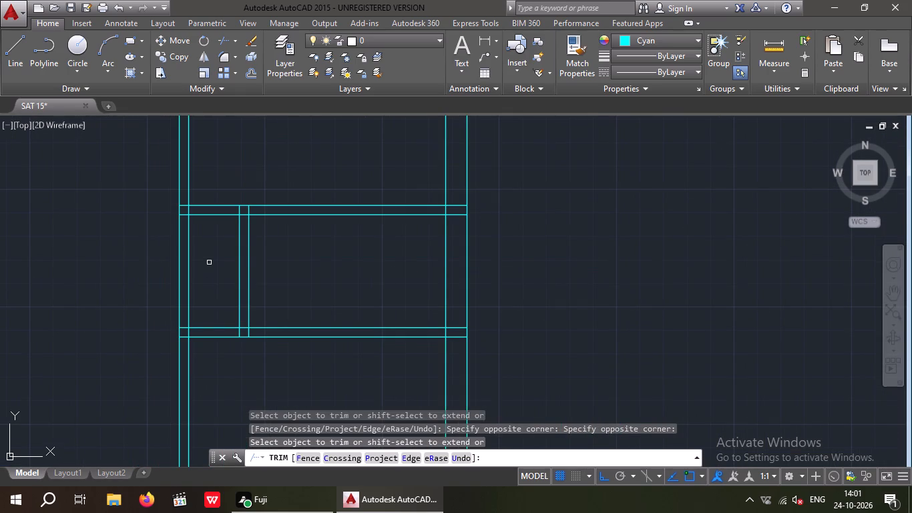
Trim away the rightmost bay's left wall lines between its two lower partitions to open the recess.
drag(212, 254, 143, 299)
click(138, 301)
middle_drag(140, 272, 131, 315)
key(Escape)
key(Escape)
key(Escape)
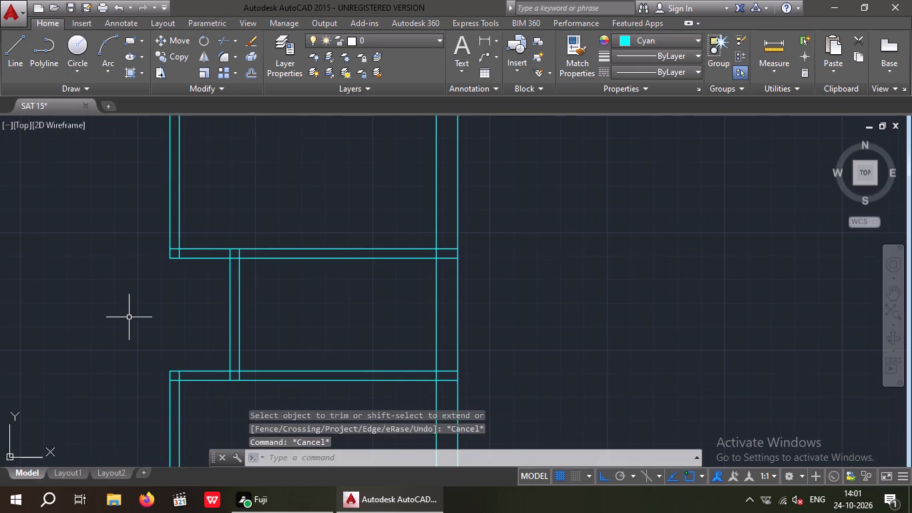
Extend the right-hand line of the top-left rooms' end wall down to the bottom exterior wall.
middle_drag(148, 315, 206, 318)
scroll(202, 313, down, 2)
middle_drag(192, 313, 230, 321)
scroll(198, 316, down, 1)
middle_drag(201, 325, 210, 367)
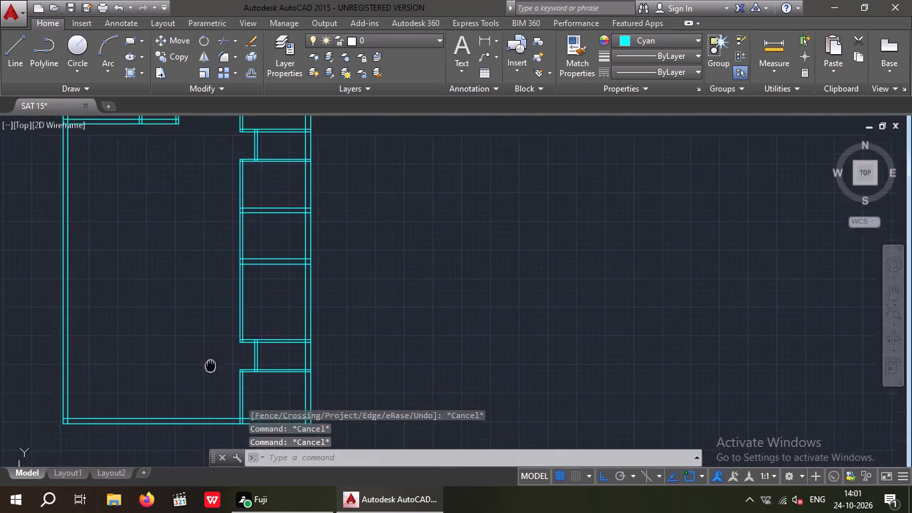
middle_drag(210, 367, 208, 380)
middle_drag(178, 325, 202, 354)
key(Escape)
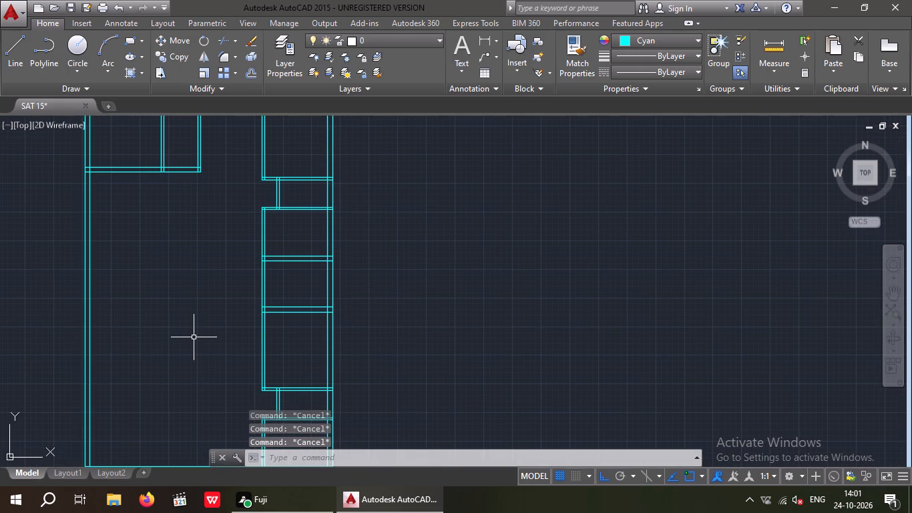
scroll(194, 337, down, 2)
scroll(182, 275, up, 3)
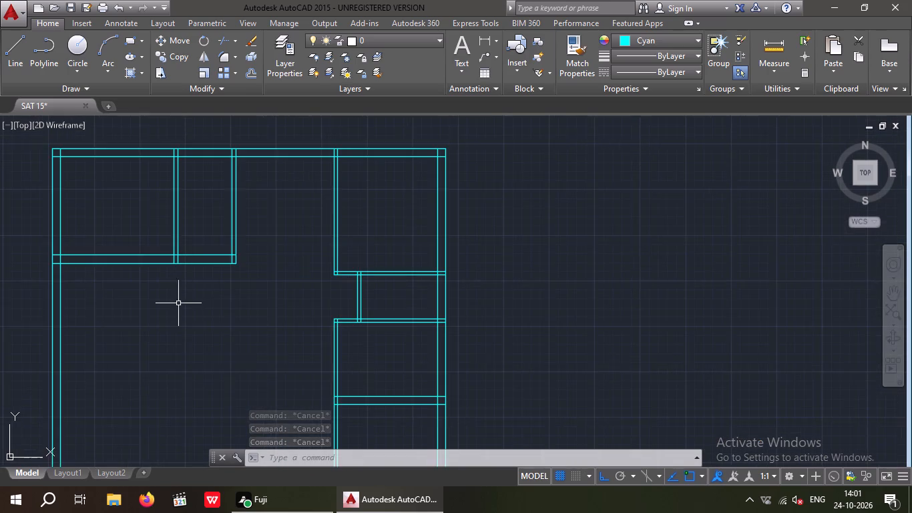
middle_drag(181, 309, 236, 337)
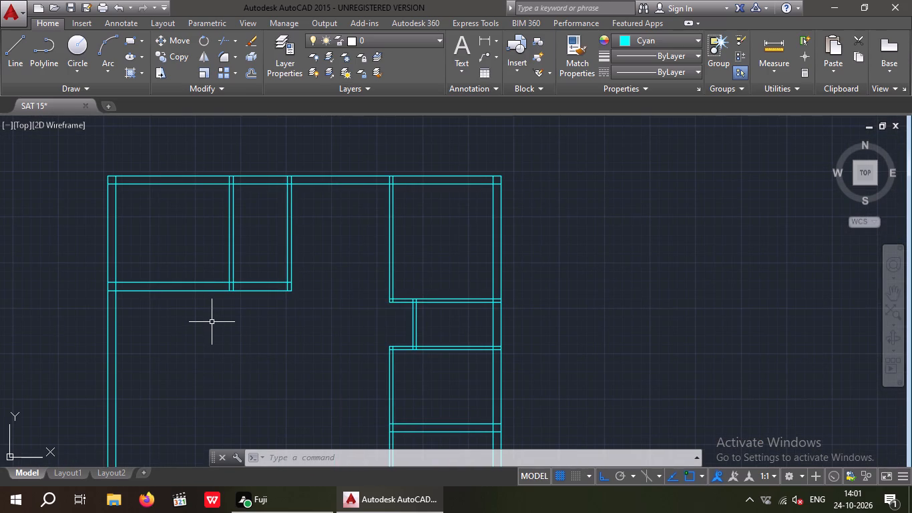
key(Escape)
key(Escape)
key(Escape)
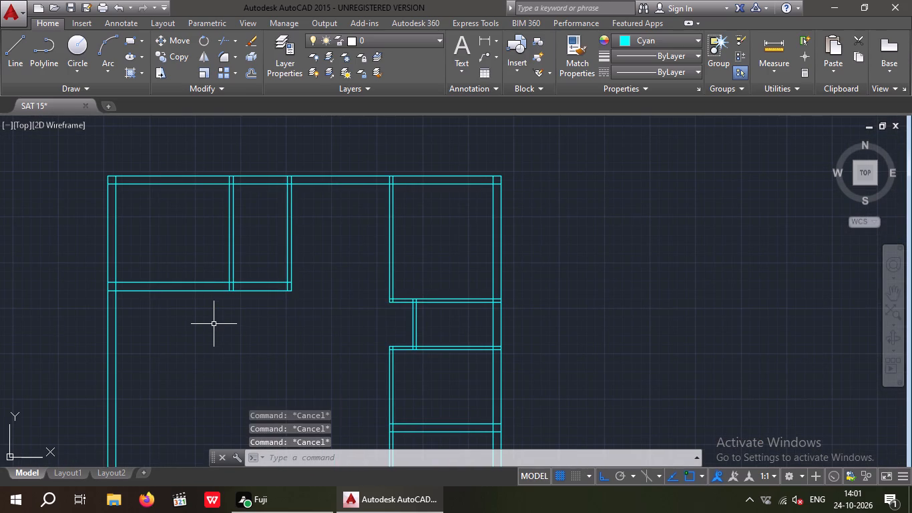
key(e)
key(x)
key(space)
key(space)
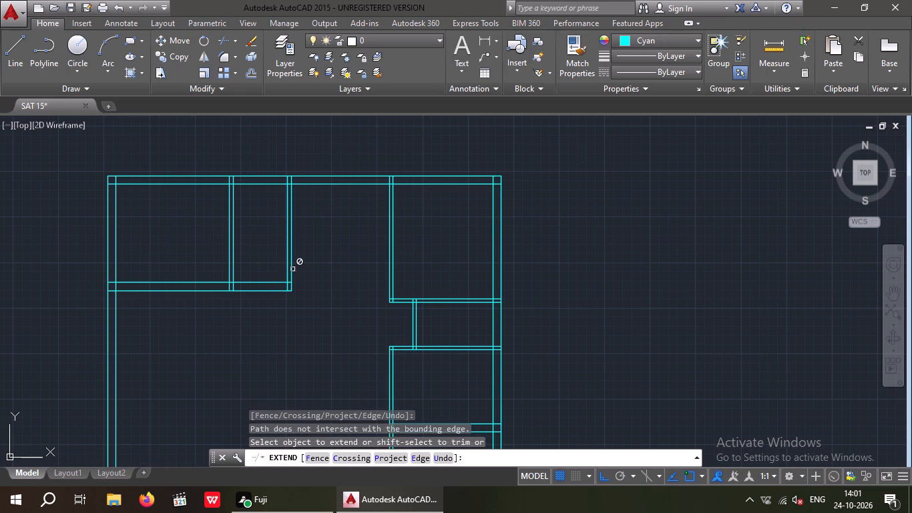
scroll(292, 269, down, 2)
click(292, 269)
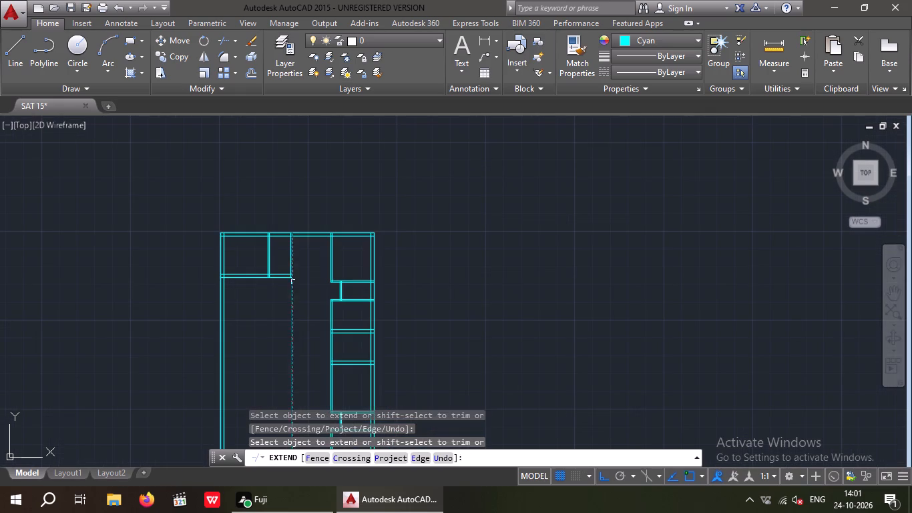
key(Escape)
key(Escape)
key(Escape)
Extend the lines of the rightmost bay's two 9" cross walls leftward to the long extended vertical line.
middle_drag(228, 361, 224, 358)
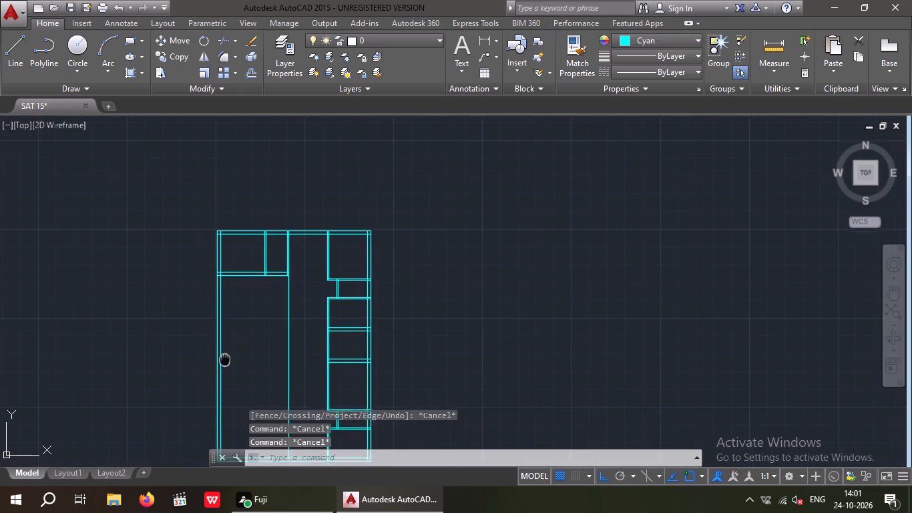
middle_drag(224, 358, 218, 337)
key(Escape)
key(Escape)
text(EX)
key(space)
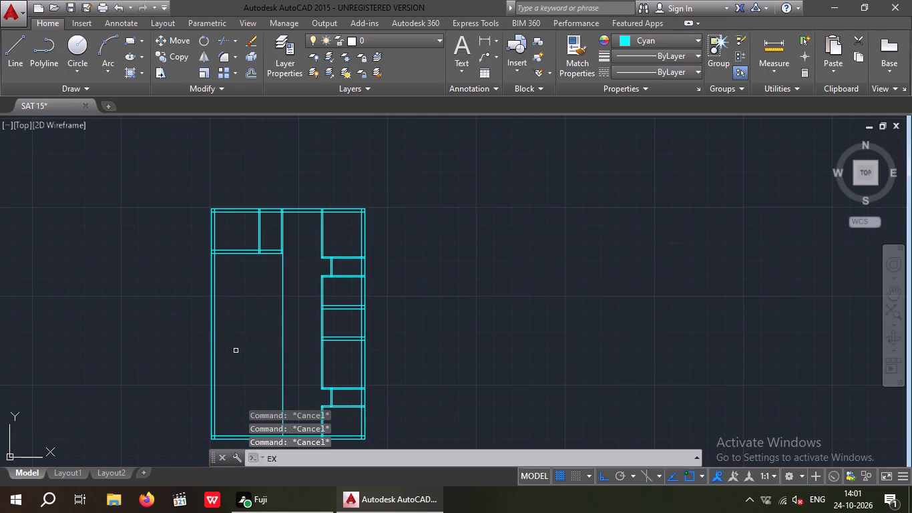
key(space)
scroll(338, 345, up, 2)
drag(337, 357, 319, 337)
click(304, 310)
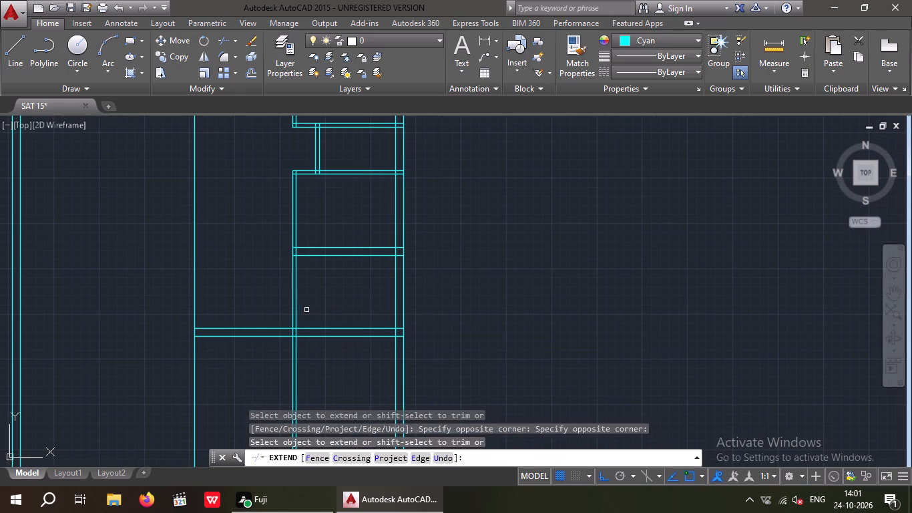
drag(351, 281, 339, 254)
click(326, 214)
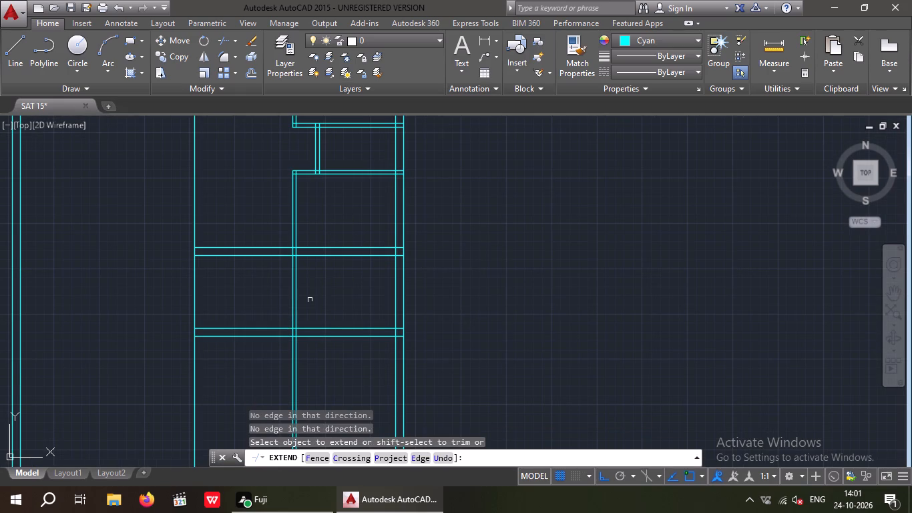
key(Escape)
key(Escape)
Trim away the rightmost bay's left partition lines where they cross between the two 9" cross walls.
key(t)
key(r)
key(space)
key(space)
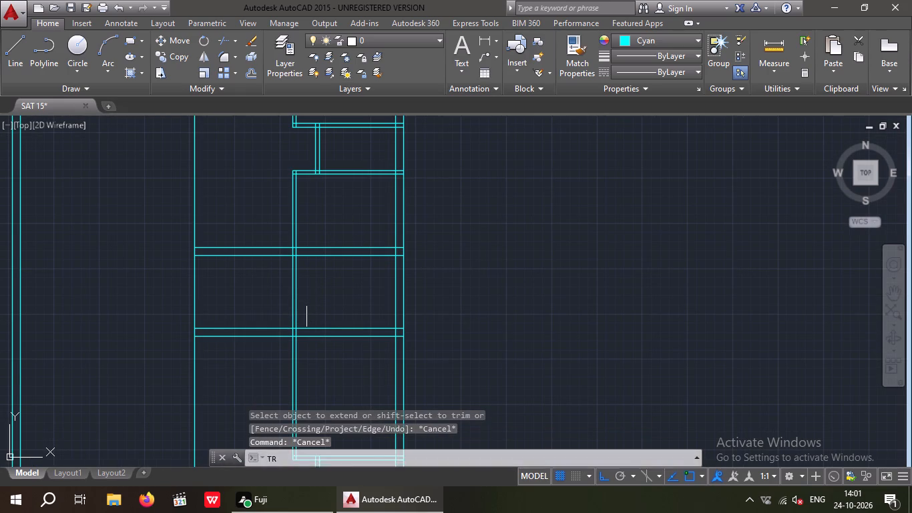
drag(331, 279, 279, 299)
click(256, 306)
scroll(264, 293, down, 2)
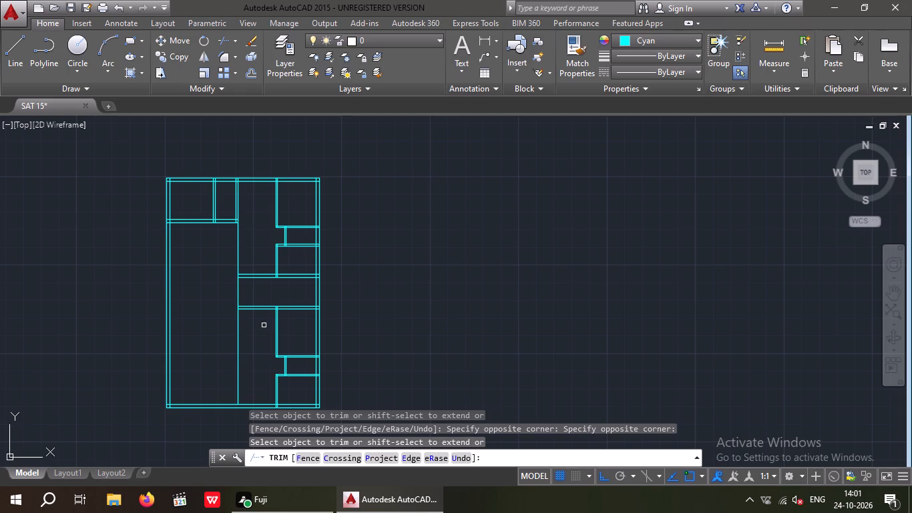
middle_drag(264, 325, 266, 335)
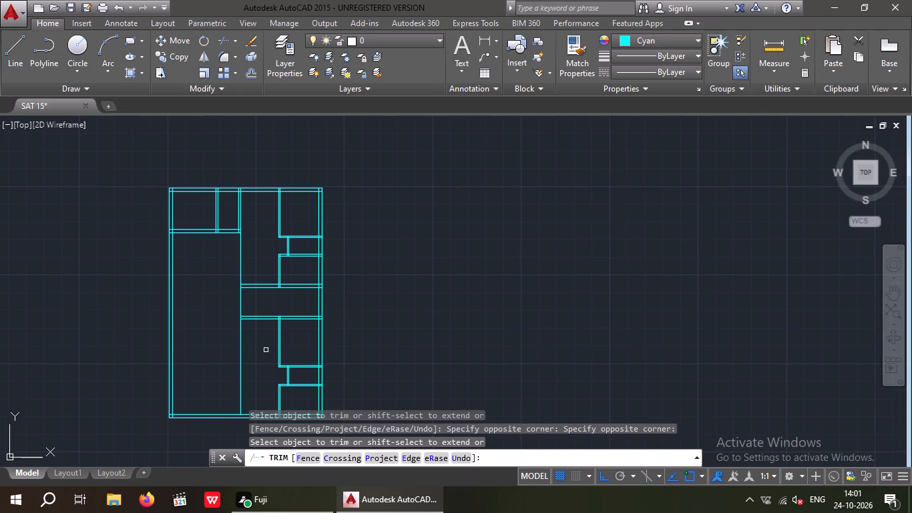
middle_drag(272, 351, 320, 350)
key(Escape)
key(Escape)
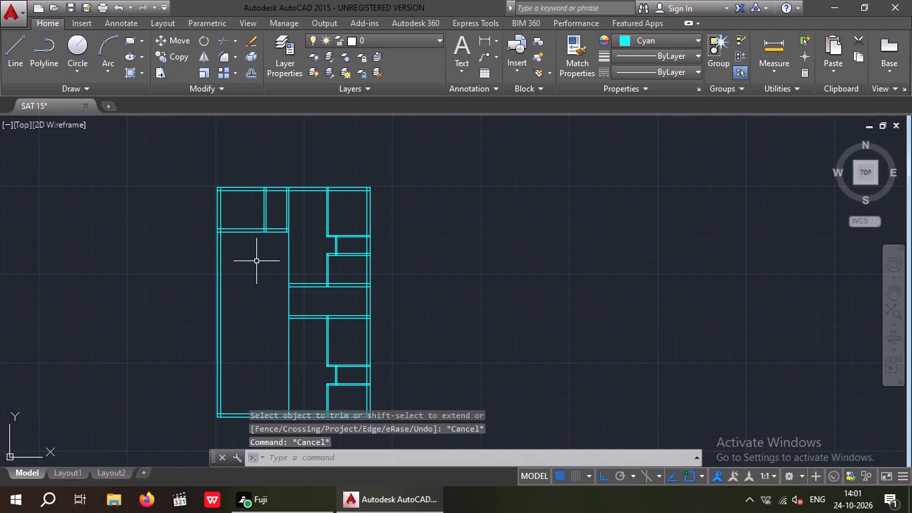
Offset the lower line of the top-left rooms' bottom wall 9'4.5" downward.
middle_drag(256, 263, 253, 323)
scroll(252, 308, up, 3)
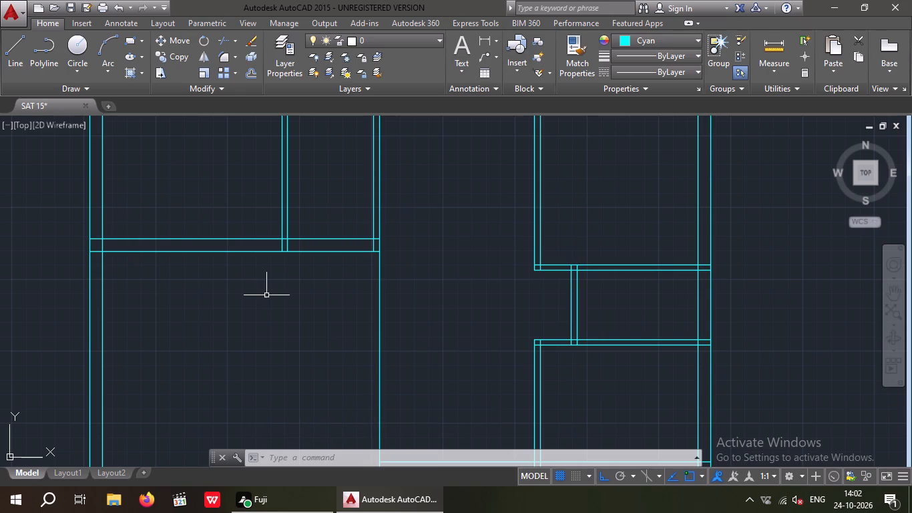
key(o)
key(Return)
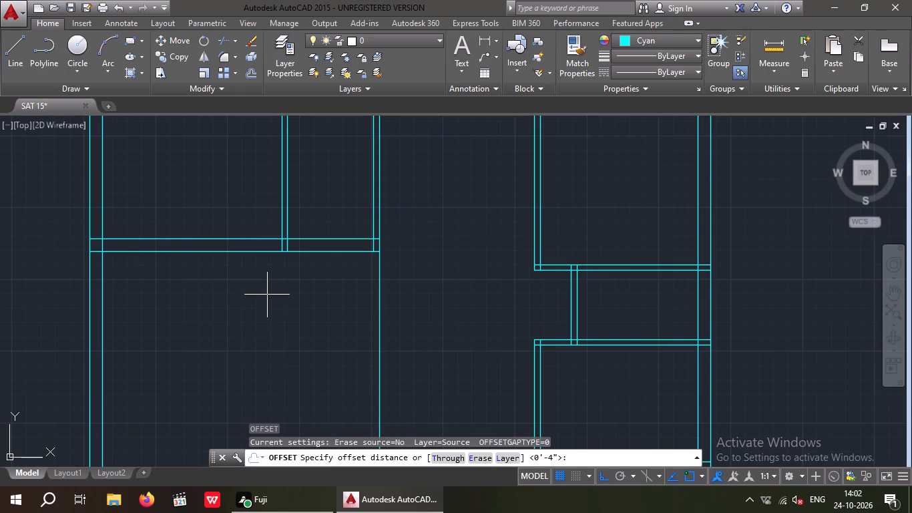
text(9'4.5")
key(Return)
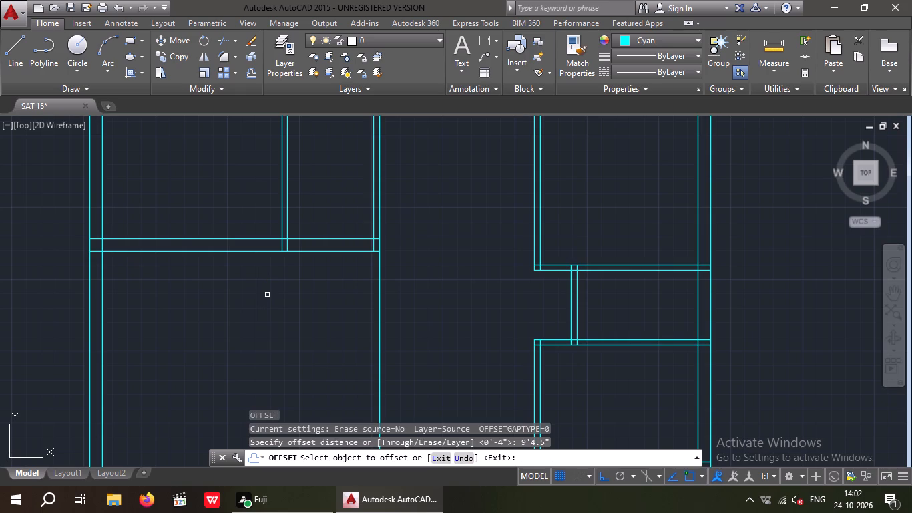
drag(242, 252, 252, 272)
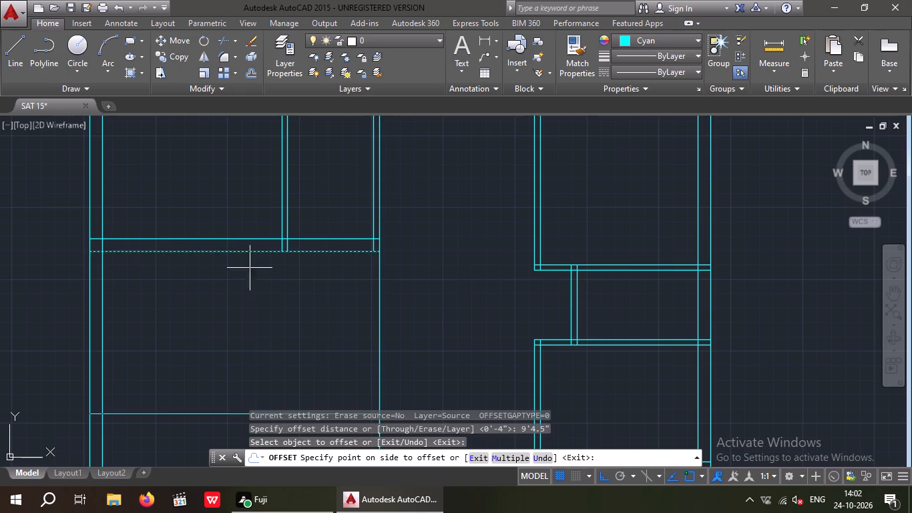
scroll(246, 291, down, 1)
middle_drag(246, 291, 238, 264)
click(238, 294)
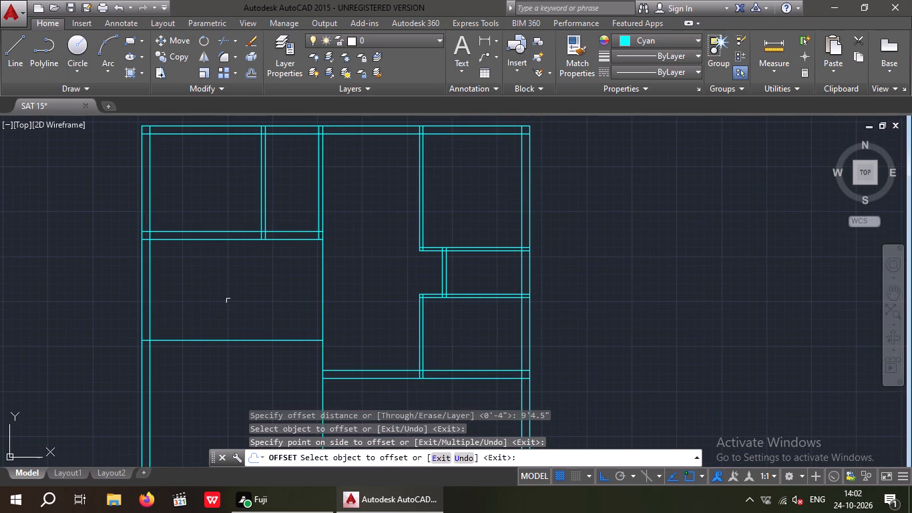
key(Escape)
key(Escape)
key(Escape)
Offset the new horizontal line 4" downward to give the left bay's lower partition its thickness.
key(o)
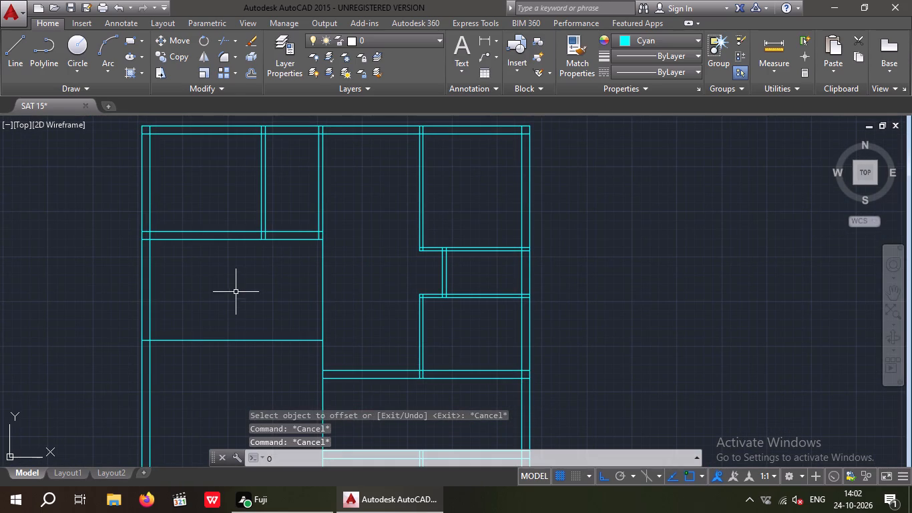
key(Return)
key(4)
key(shift+quotedbl)
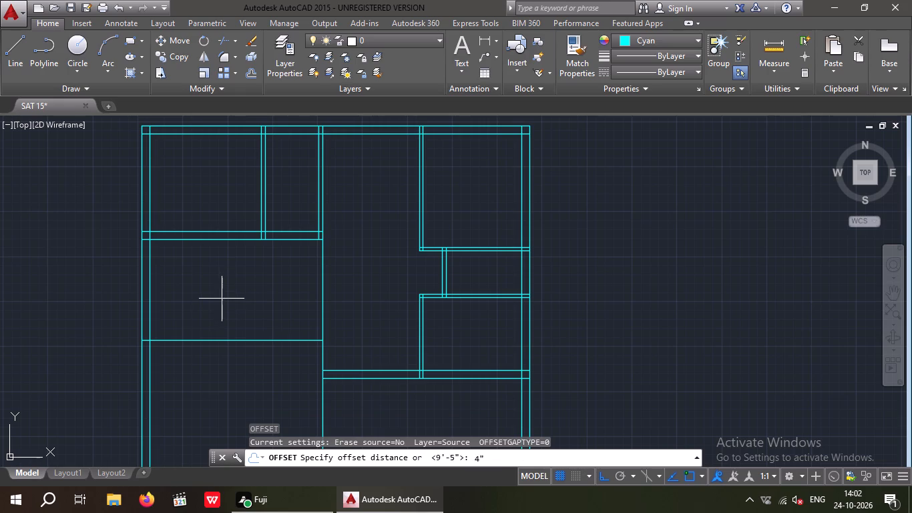
key(Return)
drag(227, 340, 227, 343)
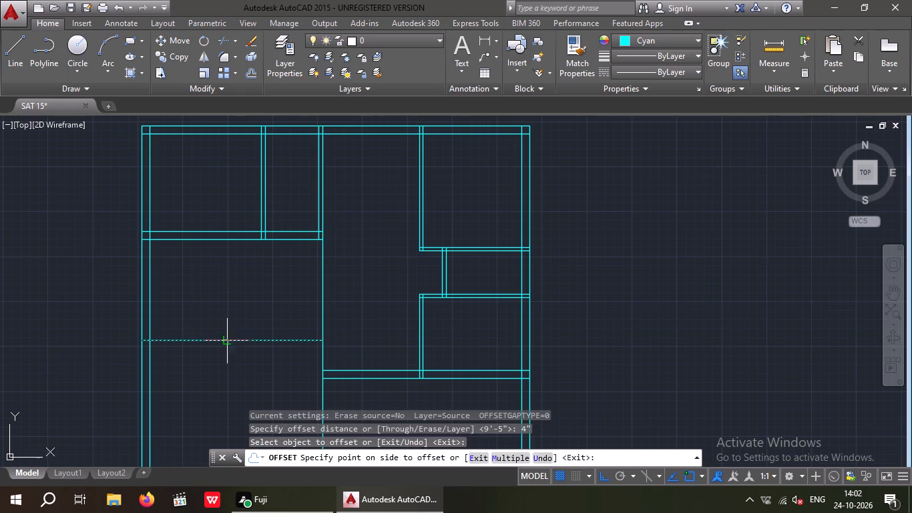
drag(227, 343, 228, 346)
click(234, 353)
key(Escape)
key(Escape)
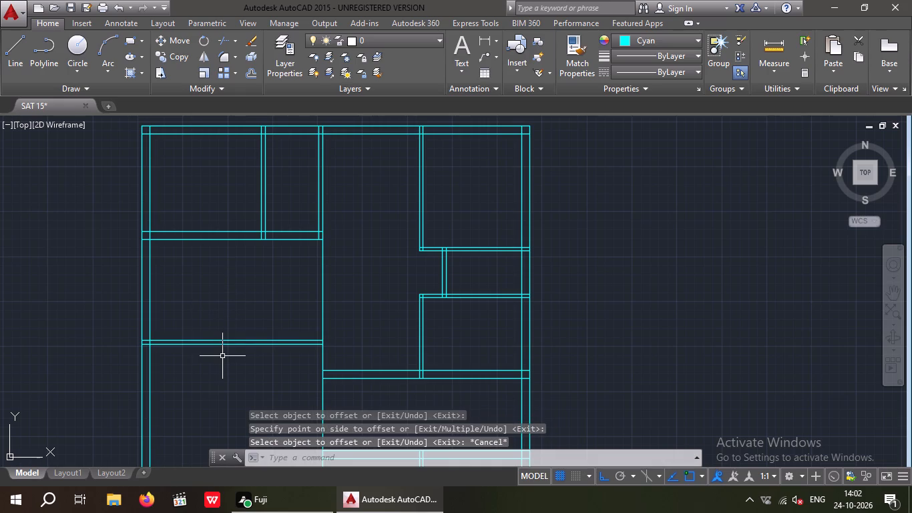
key(Escape)
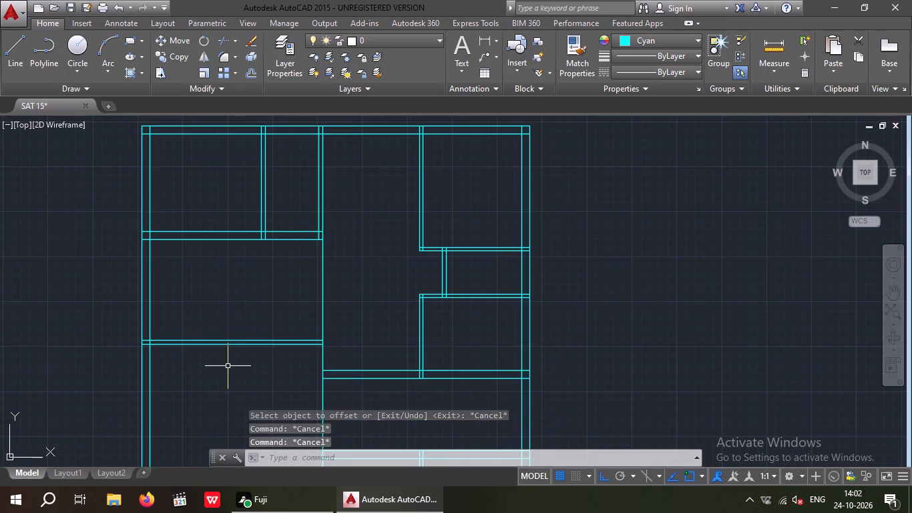
key(Escape)
Offset the upper line of the new 4" partition 5'7.5" upward inside the left bay.
key(o)
key(Return)
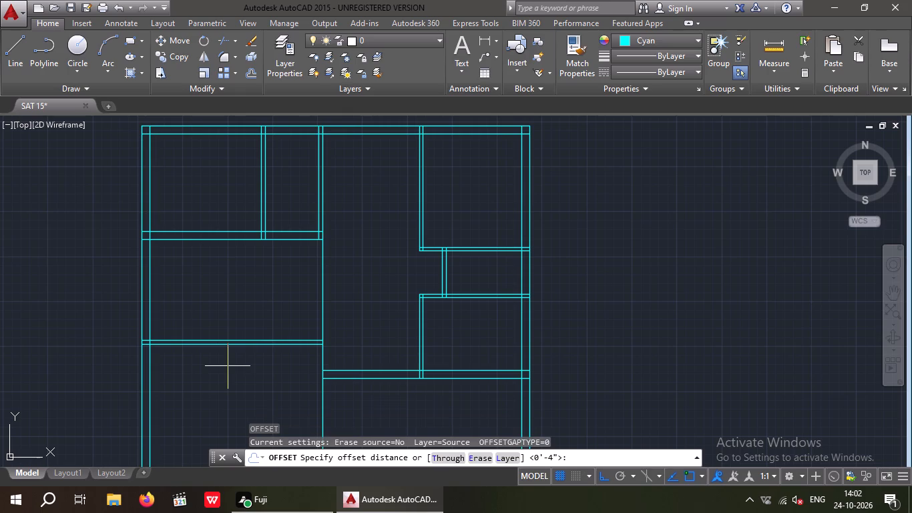
text(5')
text(7.5")
key(Return)
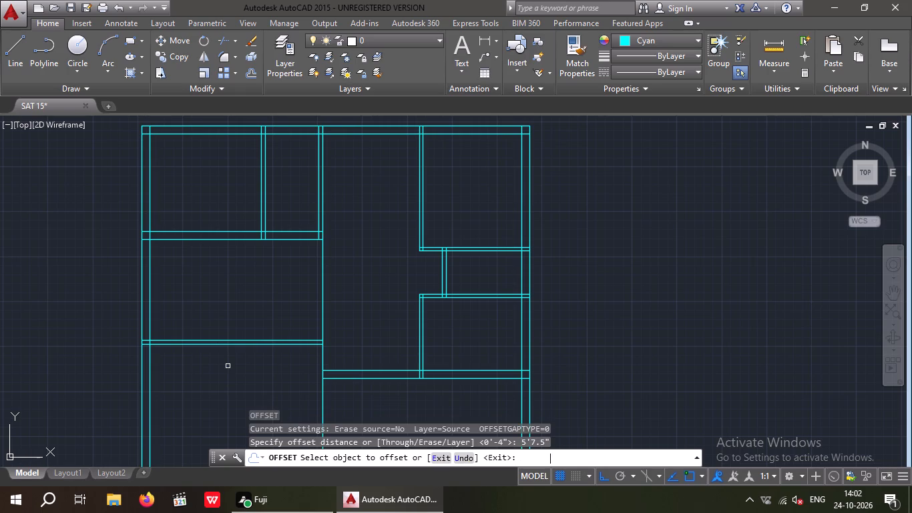
click(194, 339)
click(190, 311)
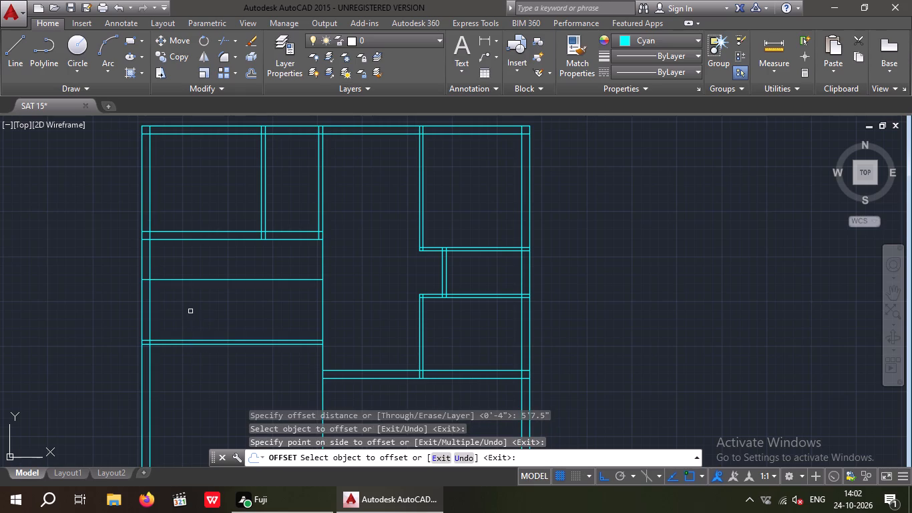
key(Escape)
key(Escape)
Offset the line above the 4" partition 9" upward to form a 9" horizontal wall.
key(o)
key(Return)
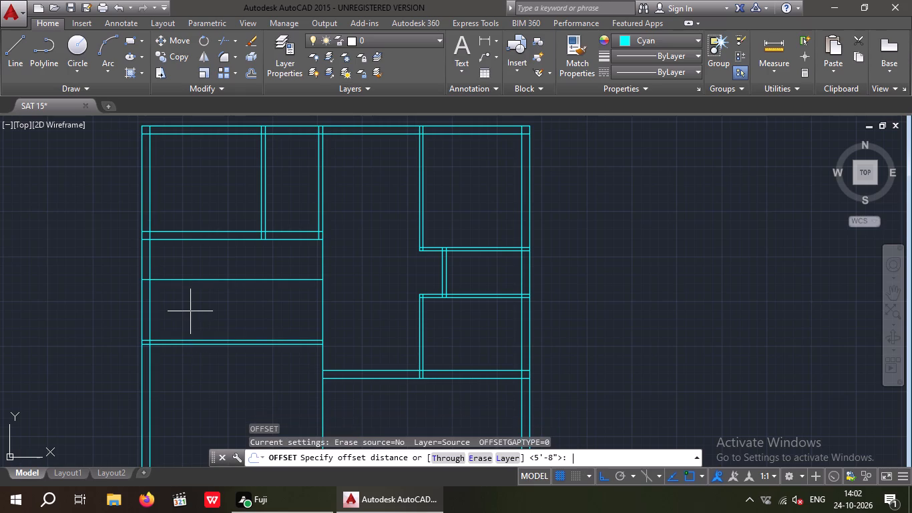
key(9)
key(shift+quotedbl)
key(Return)
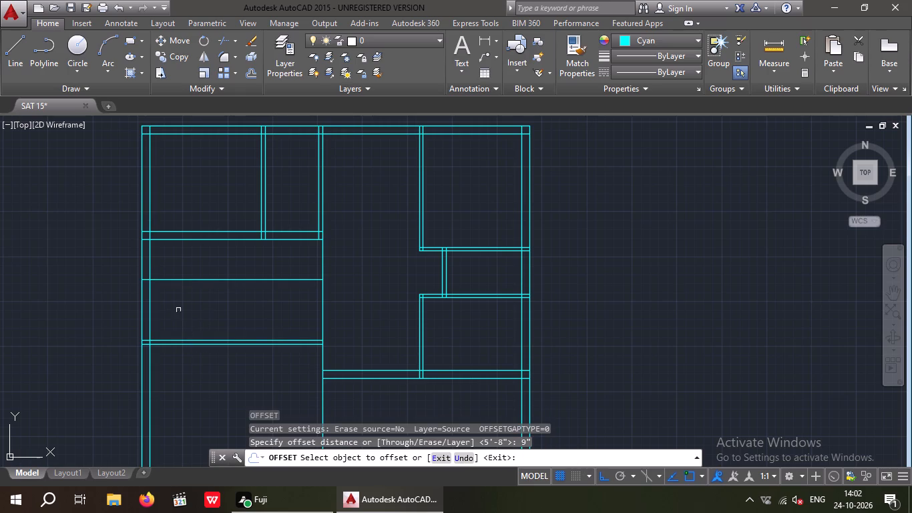
click(185, 281)
click(184, 270)
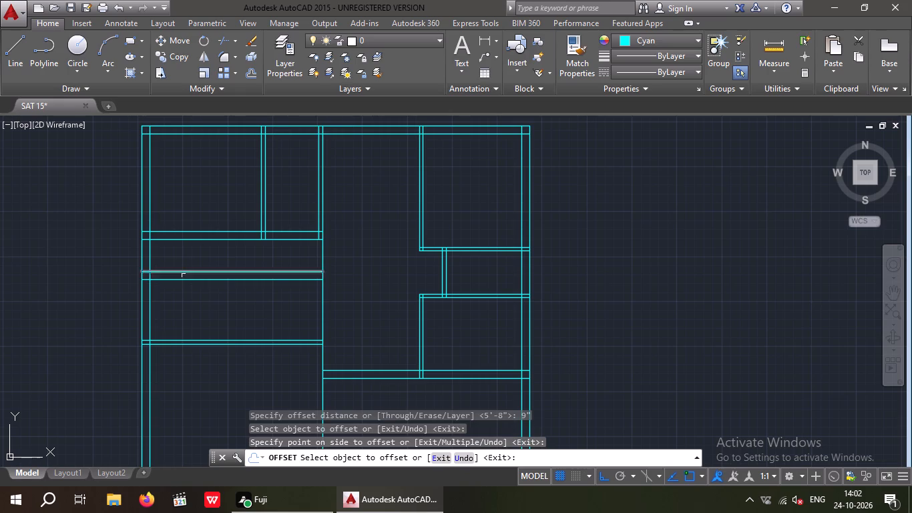
key(Escape)
key(Escape)
Offset the left exterior wall's inner line 5' to the right, into the left bay.
key(o)
key(Return)
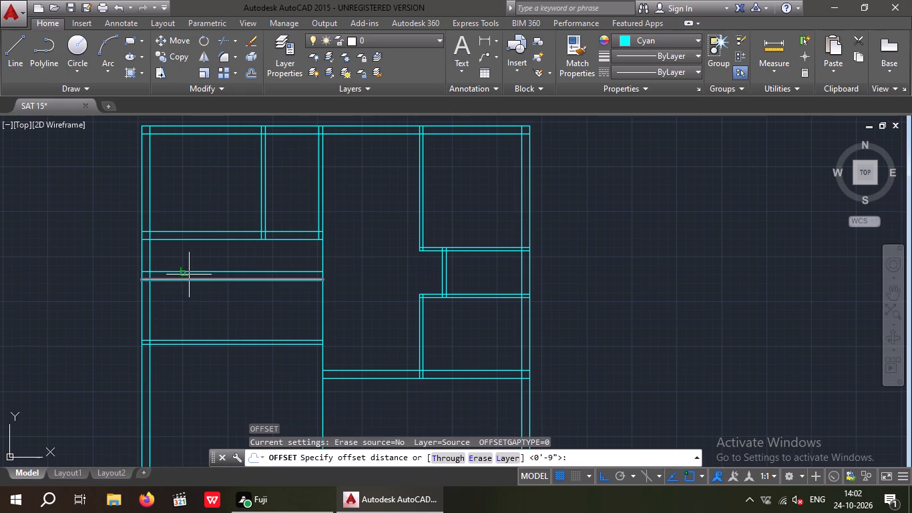
key(5)
key(apostrophe)
key(Return)
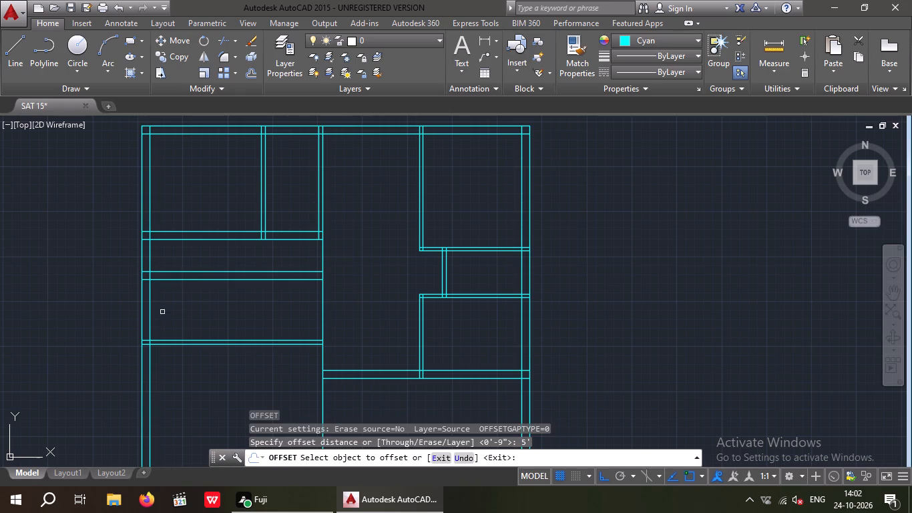
drag(150, 315, 160, 316)
click(195, 311)
key(Escape)
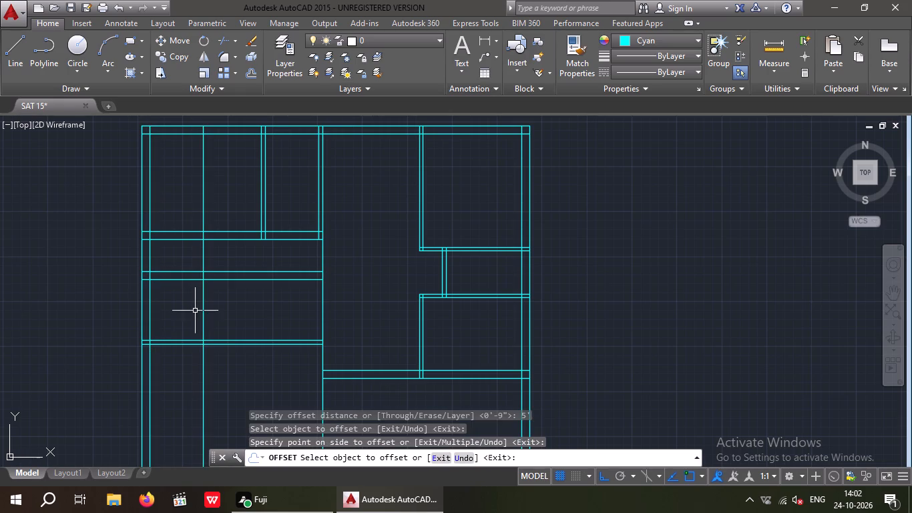
key(Escape)
key(Escape)
Offset the new vertical line 4" to the right to form a 4" vertical partition.
key(o)
key(Return)
key(4)
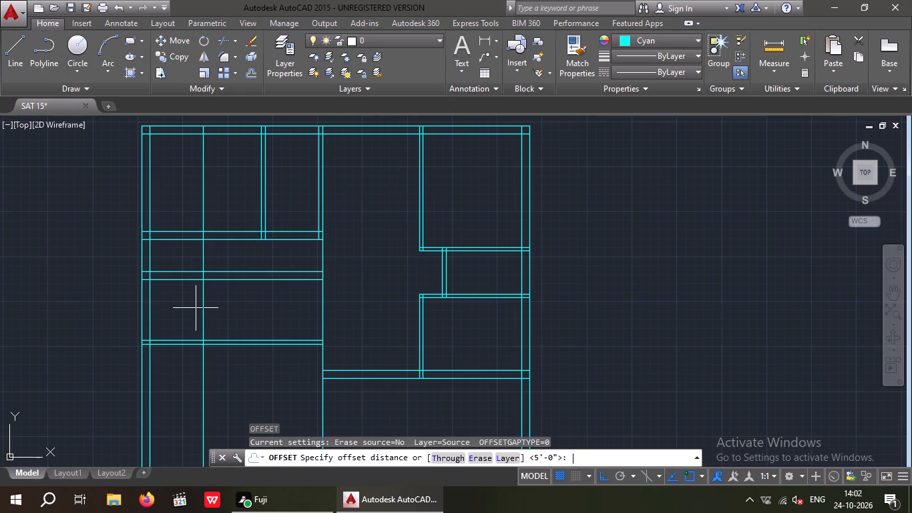
key(shift+quotedbl)
key(Return)
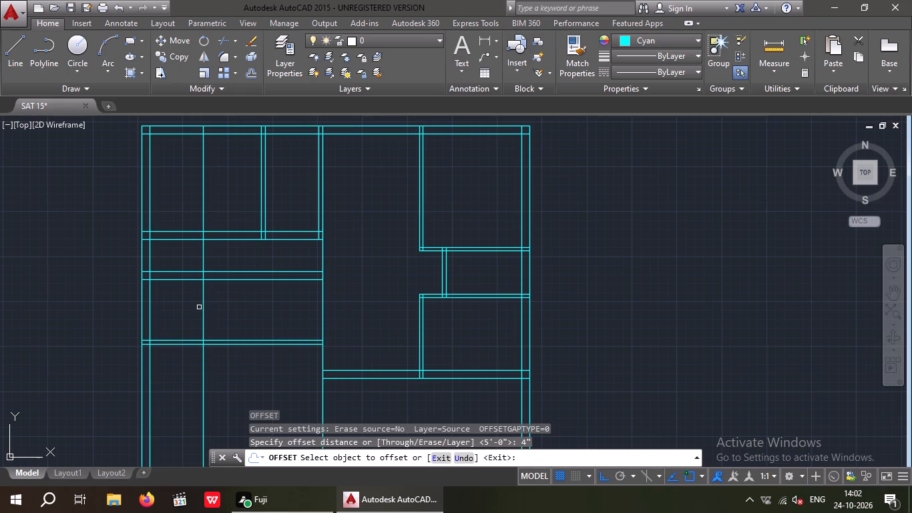
drag(202, 307, 211, 308)
click(230, 307)
scroll(212, 302, up, 2)
key(Escape)
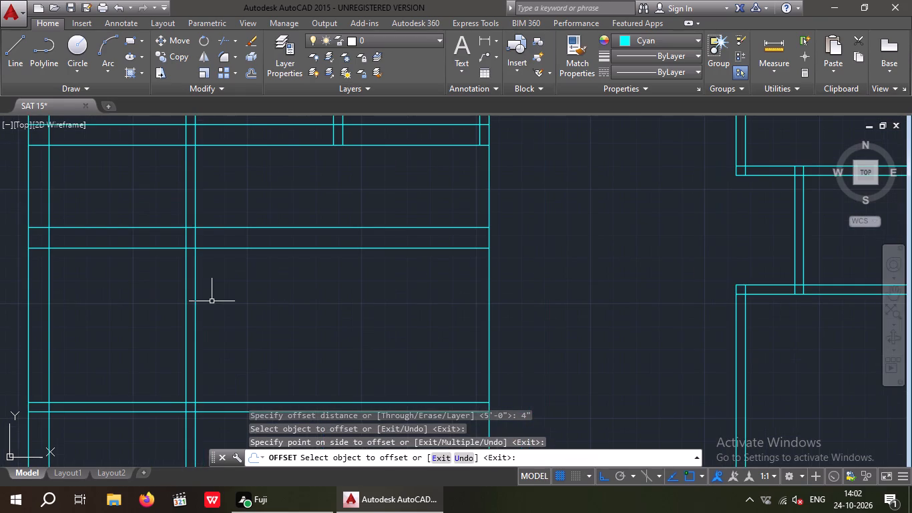
key(Escape)
Trim the 4" vertical partition's lines above the new 9" horizontal wall and below the 4" horizontal partition.
text(TR)
key(space)
key(space)
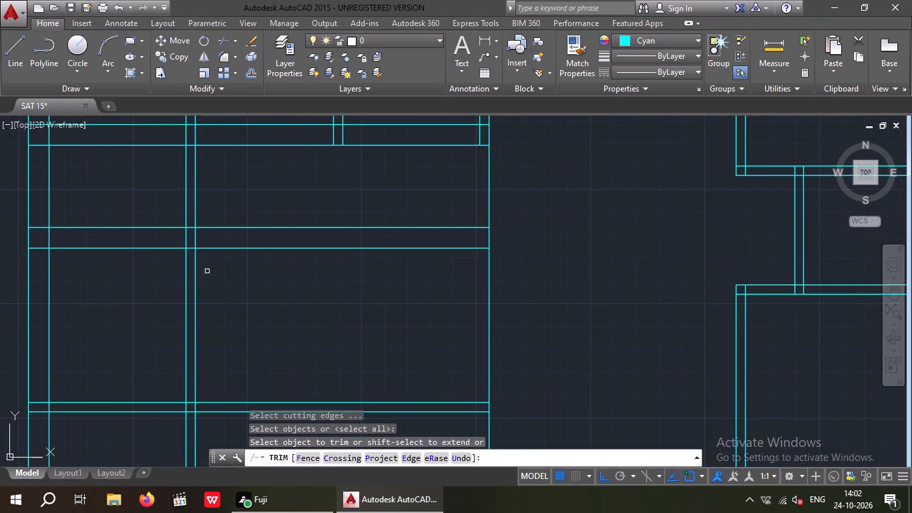
scroll(206, 198, up, 3)
drag(220, 187, 130, 248)
drag(78, 263, 95, 256)
scroll(119, 226, down, 4)
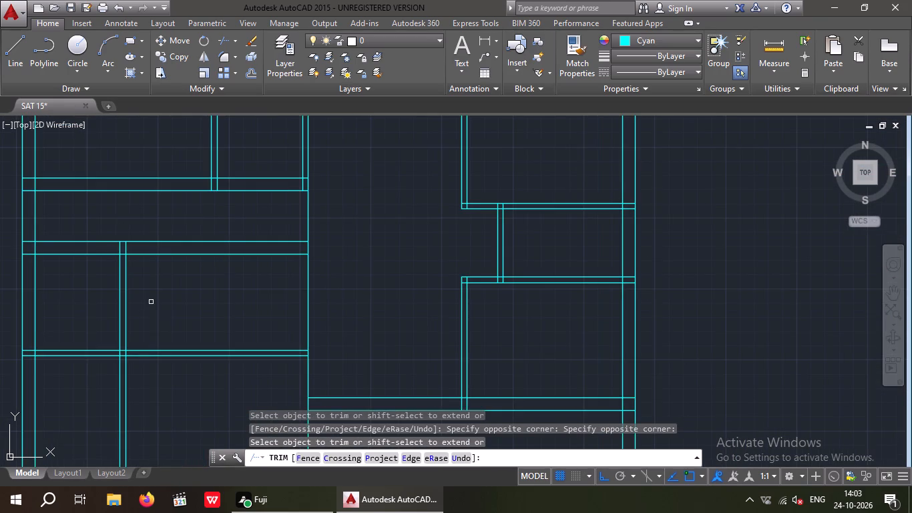
middle_drag(155, 321, 216, 280)
scroll(186, 327, up, 3)
drag(204, 313, 108, 365)
click(107, 365)
scroll(111, 357, down, 2)
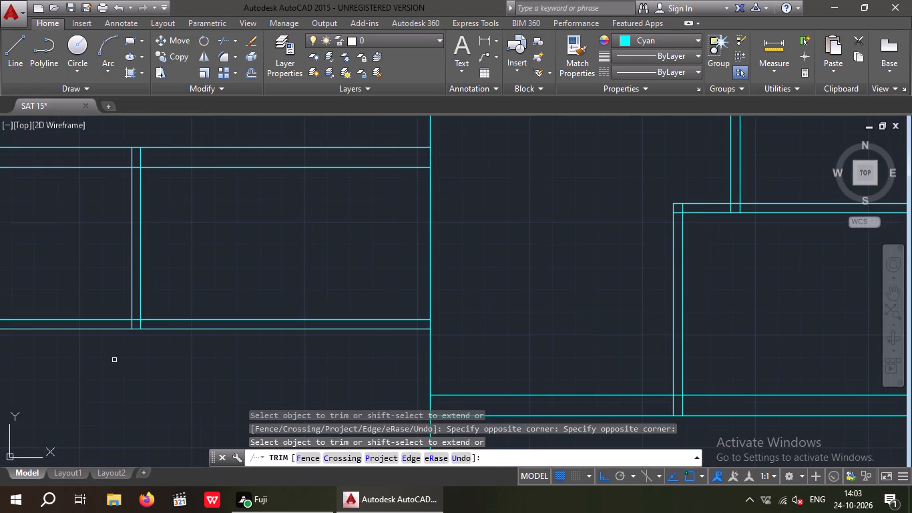
Trim the new 9" horizontal wall's two lines to the right of the 4" vertical partition, closing the small room's corner.
middle_drag(215, 240, 239, 317)
drag(259, 302, 228, 267)
click(207, 216)
scroll(237, 238, down, 1)
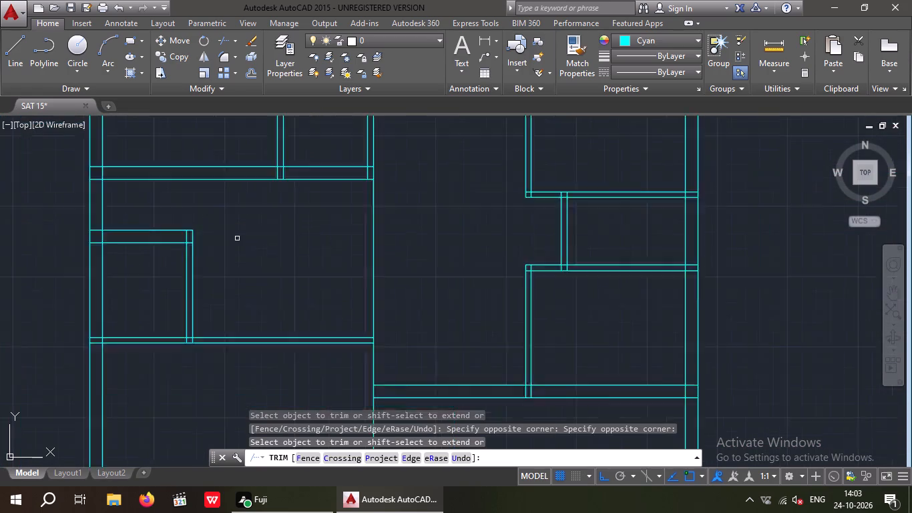
scroll(237, 238, down, 1)
middle_drag(240, 255, 246, 271)
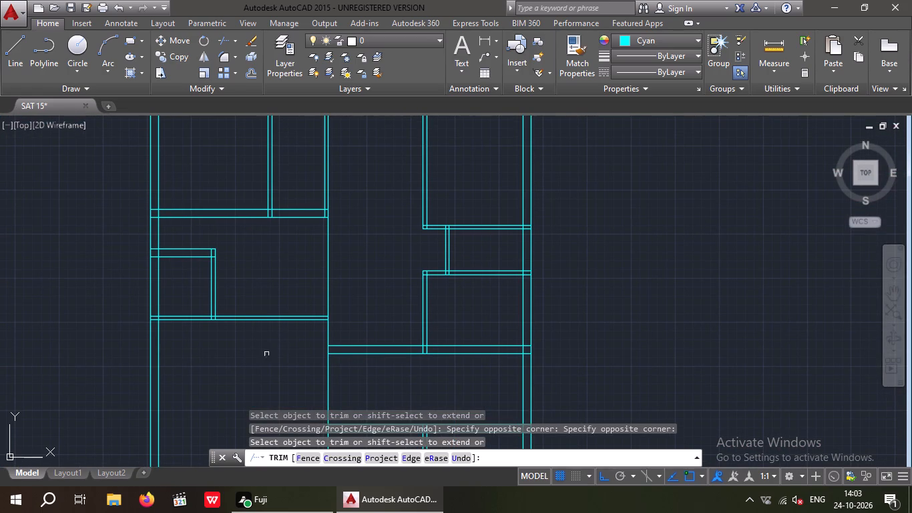
middle_drag(231, 329, 242, 265)
key(Escape)
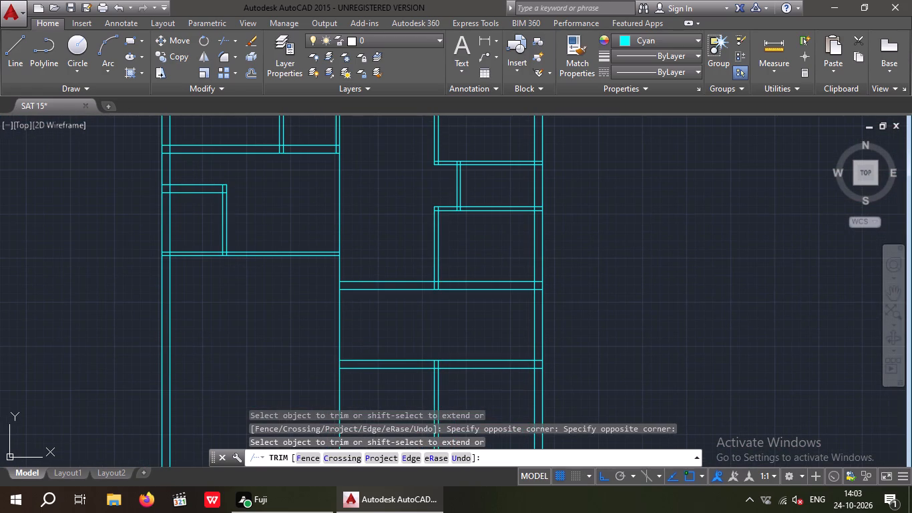
key(Escape)
Offset the long vertical line between the left and right bays 9" to the left to form a 9" wall.
key(o)
key(Return)
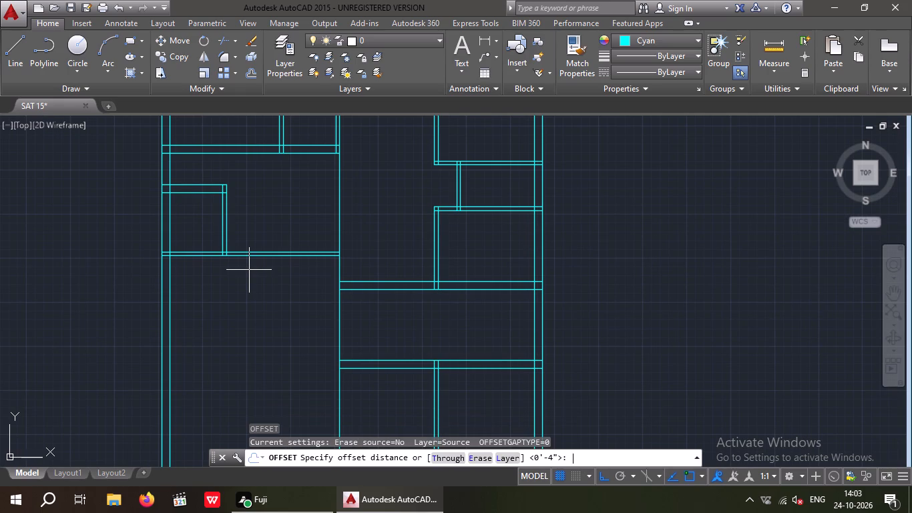
key(9)
key(shift+quotedbl)
key(Return)
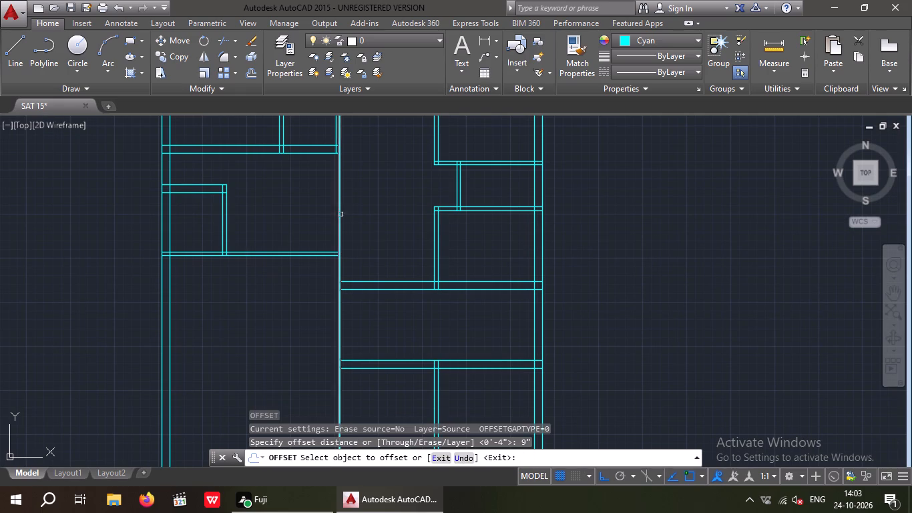
drag(338, 202, 322, 206)
click(301, 212)
scroll(302, 211, down, 1)
middle_click(300, 252)
middle_click(303, 254)
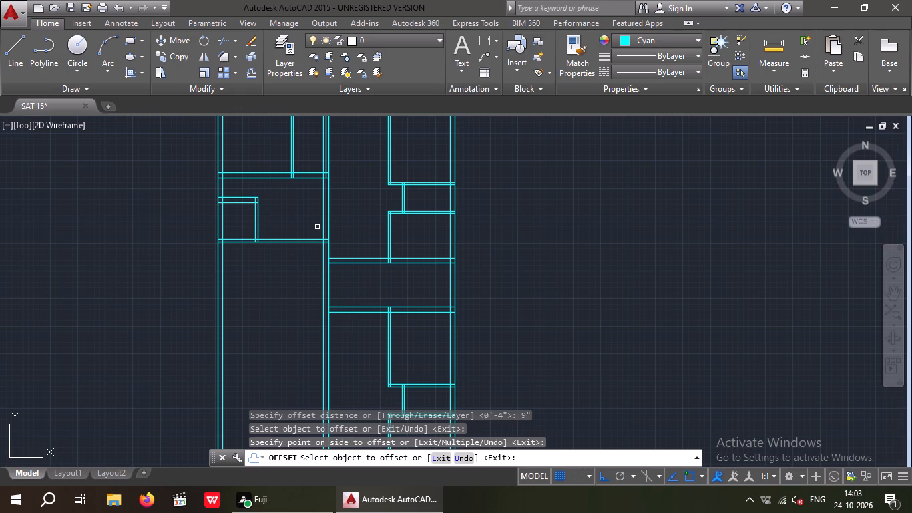
Trim the new vertical line above the upper 9" horizontal wall, and the 4" vertical partition's inner line inside that wall.
key(t)
key(r)
key(space)
key(space)
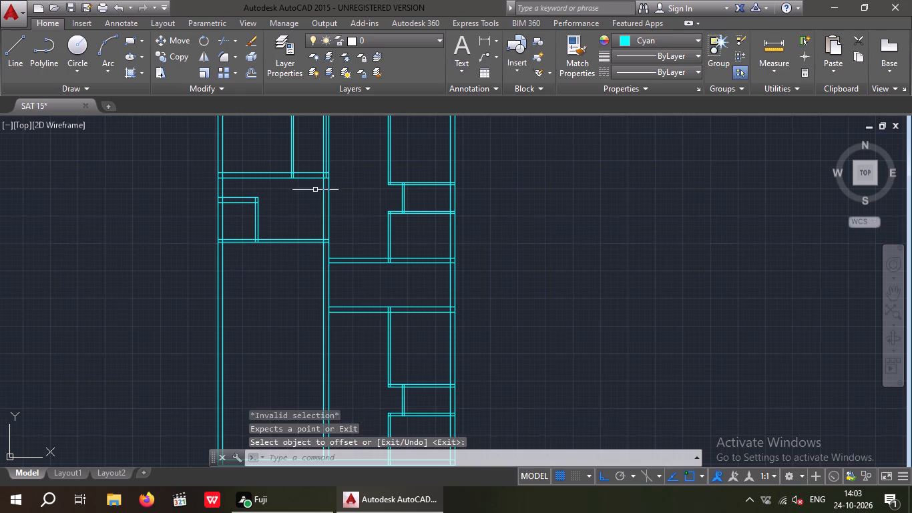
scroll(322, 174, up, 5)
key(Escape)
key(Escape)
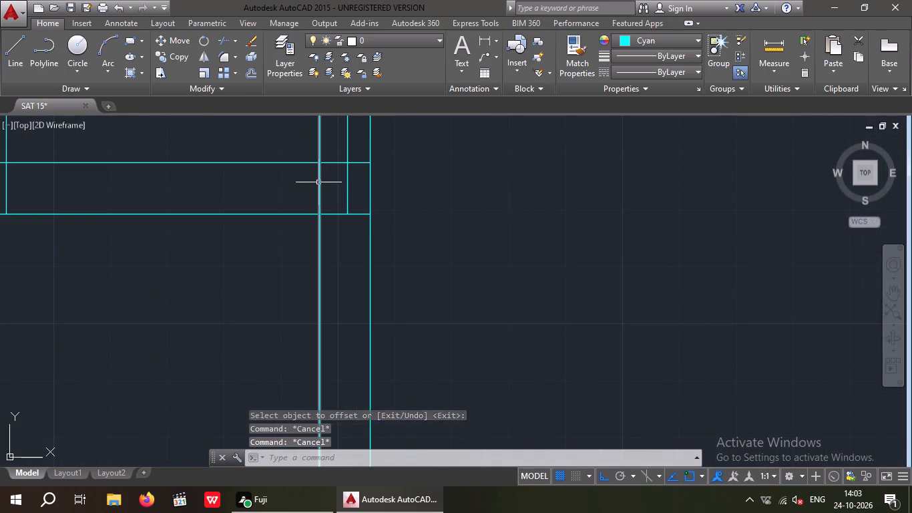
key(Escape)
text(TR)
key(space)
key(space)
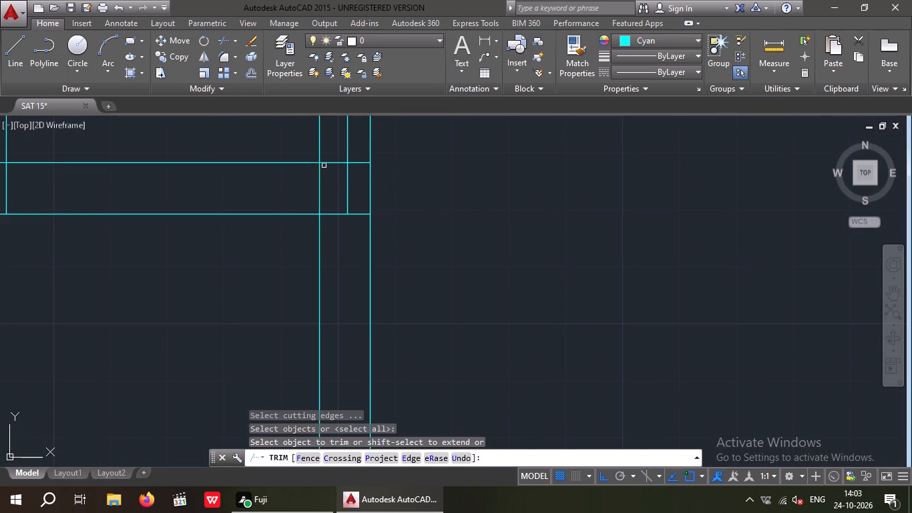
click(319, 140)
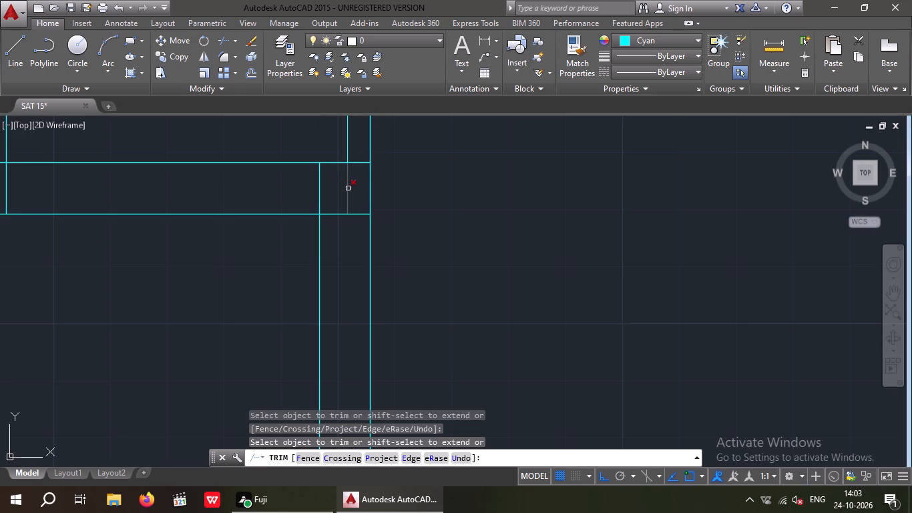
click(346, 189)
scroll(343, 184, down, 3)
key(Escape)
key(Escape)
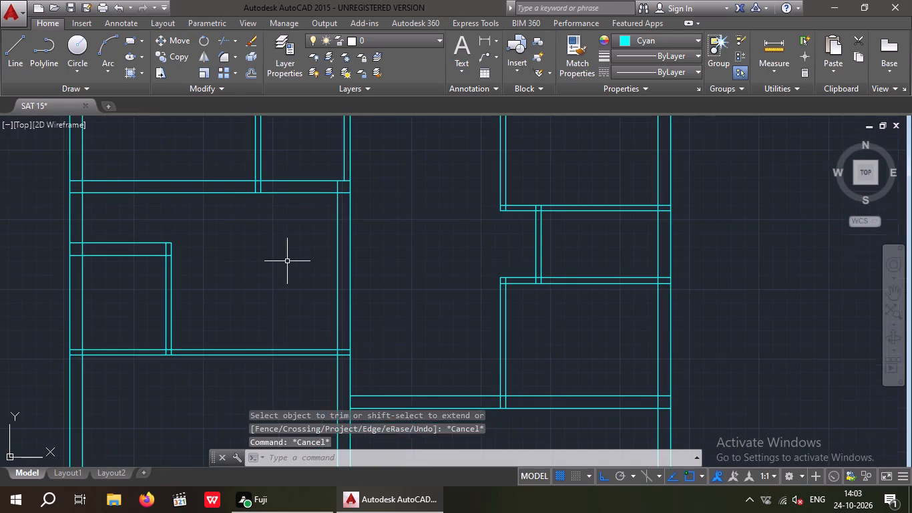
Offset the lower line of the left bay's 4" horizontal partition 9' downward.
scroll(287, 259, down, 1)
middle_drag(288, 259, 319, 246)
middle_drag(299, 281, 322, 248)
middle_drag(314, 307, 314, 266)
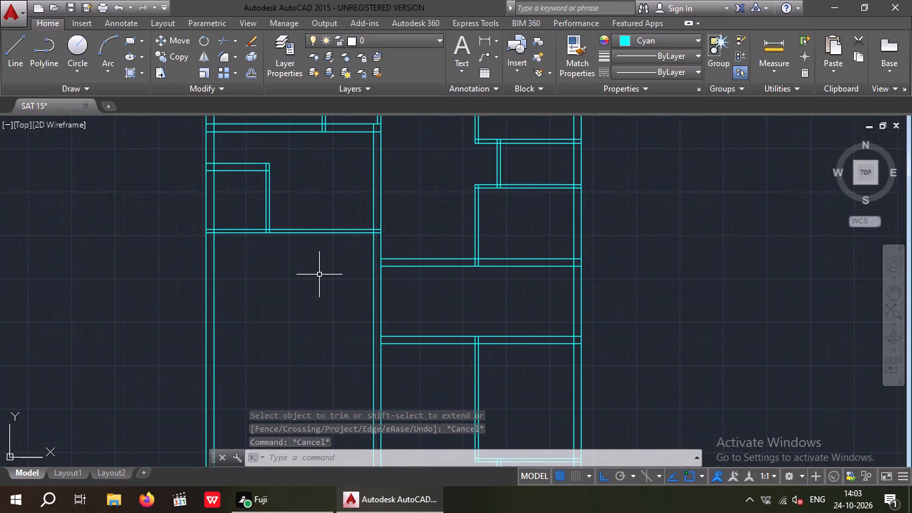
key(o)
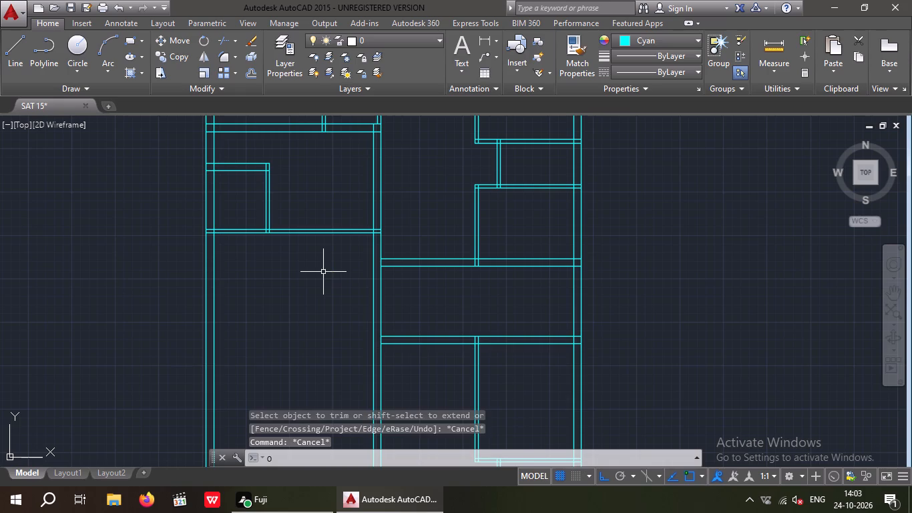
key(Return)
key(9)
key(apostrophe)
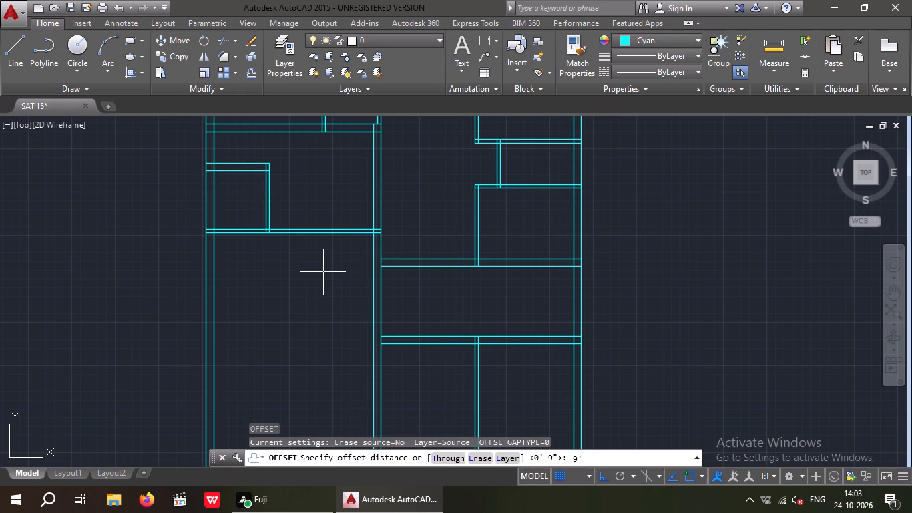
key(Return)
scroll(285, 240, up, 2)
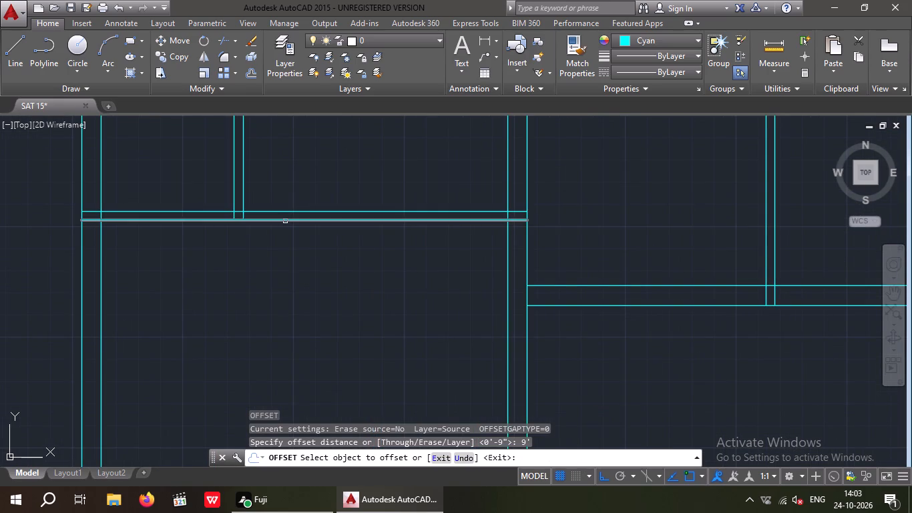
drag(285, 220, 284, 240)
click(288, 297)
middle_drag(283, 303, 294, 230)
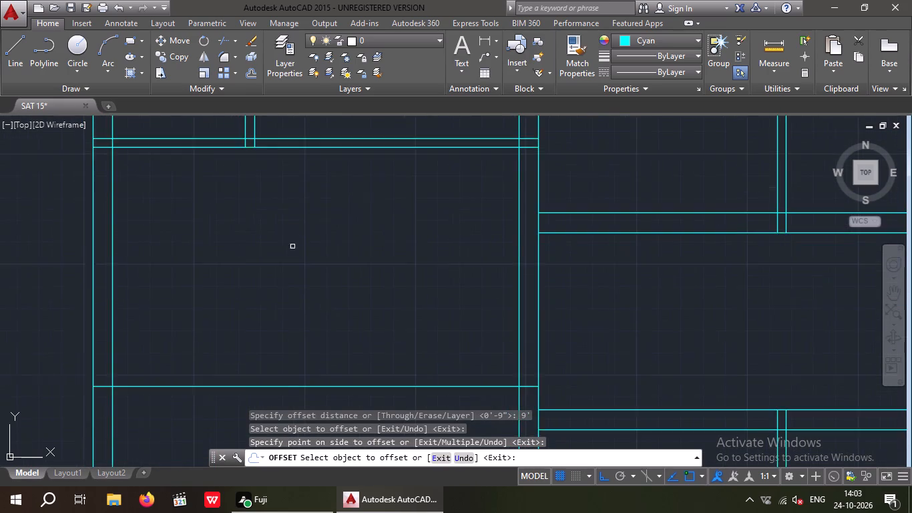
scroll(292, 248, down, 2)
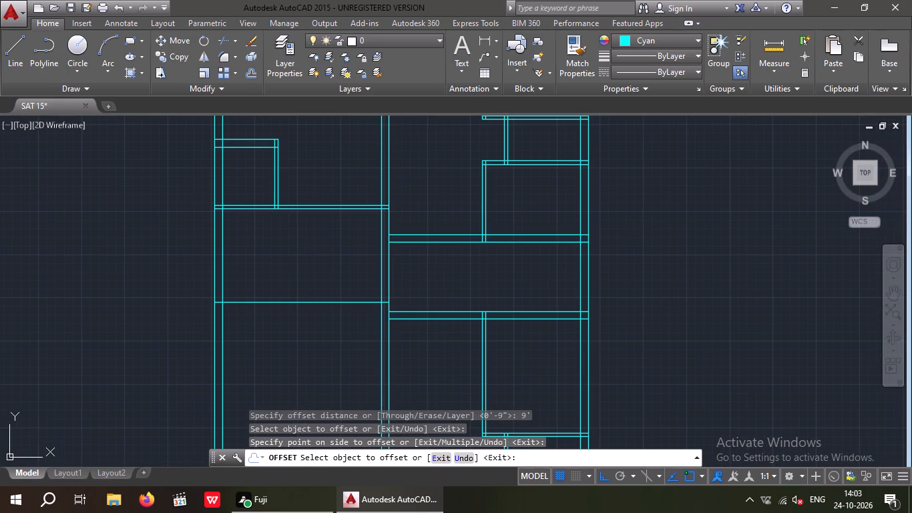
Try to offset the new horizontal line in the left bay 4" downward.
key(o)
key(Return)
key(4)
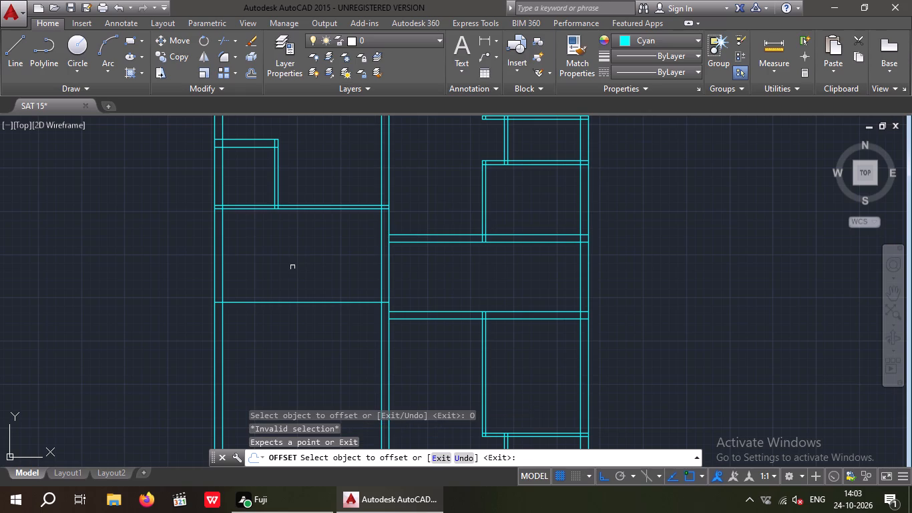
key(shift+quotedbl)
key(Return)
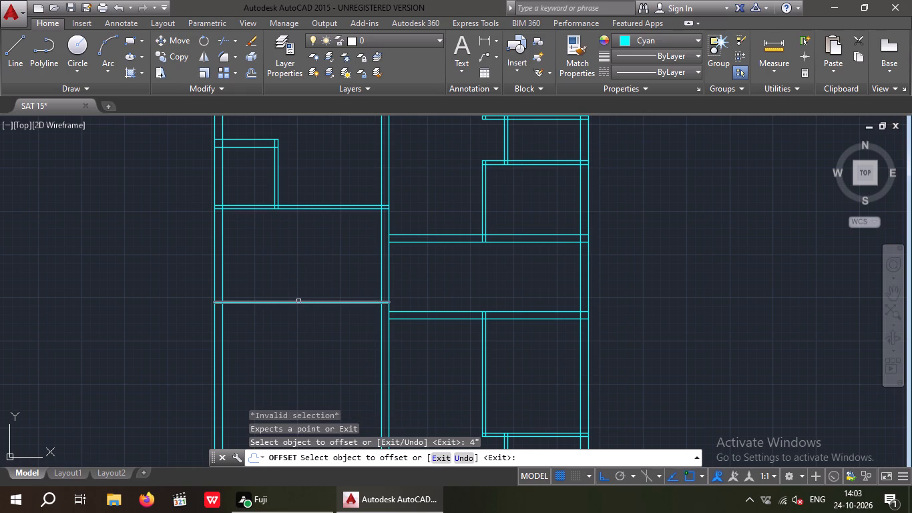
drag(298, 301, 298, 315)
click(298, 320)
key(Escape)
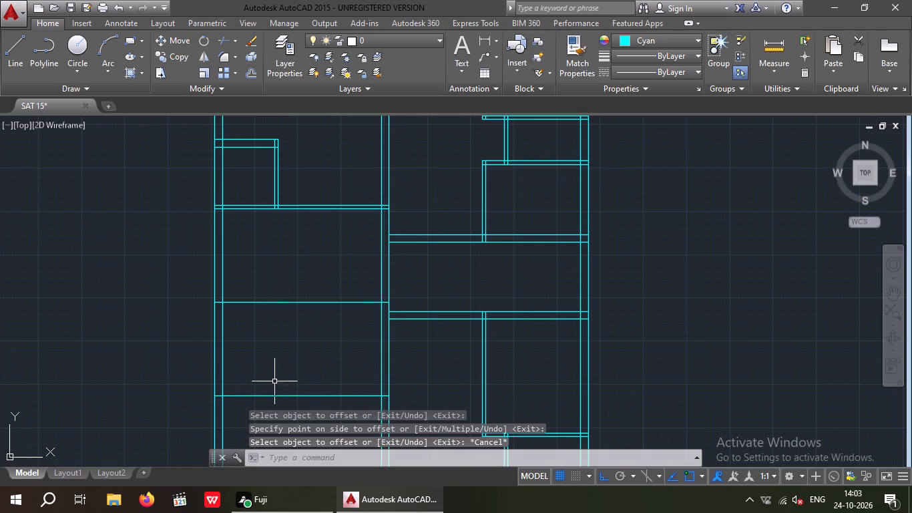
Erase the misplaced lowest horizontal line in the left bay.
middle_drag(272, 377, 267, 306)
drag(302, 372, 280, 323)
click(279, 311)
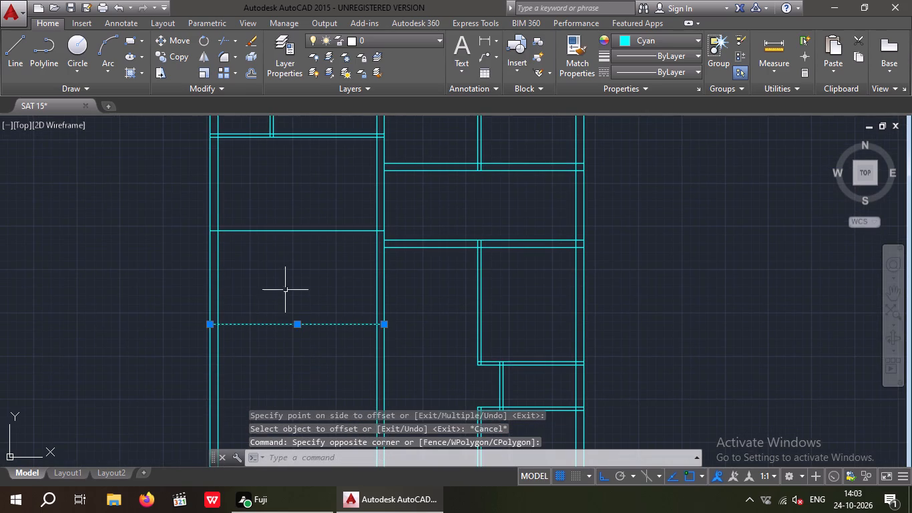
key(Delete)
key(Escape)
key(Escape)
Offset the remaining single horizontal line in the left bay 4" downward to form a second 4" horizontal partition.
key(o)
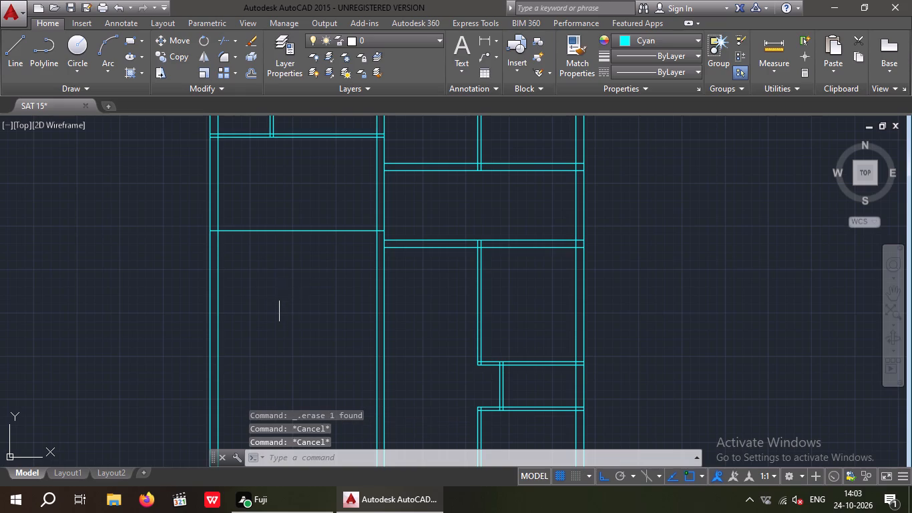
key(Return)
key(4)
key(shift+quotedbl)
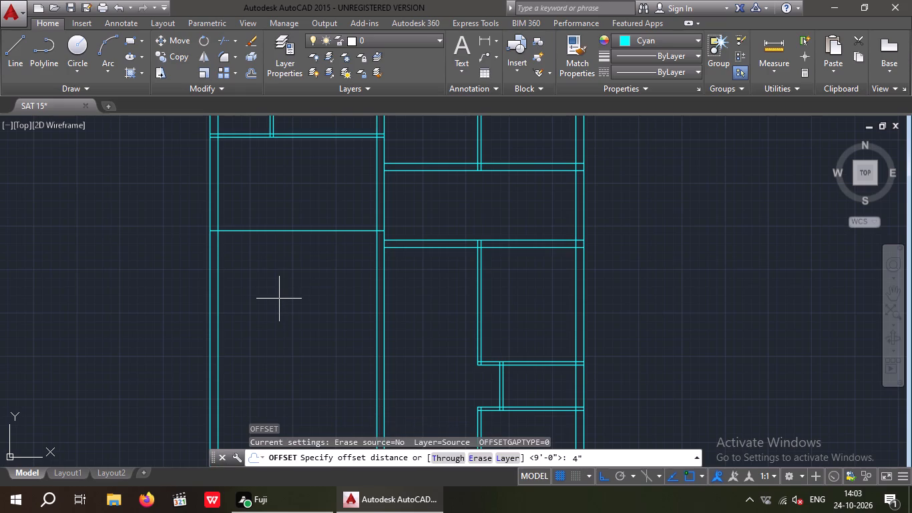
key(Return)
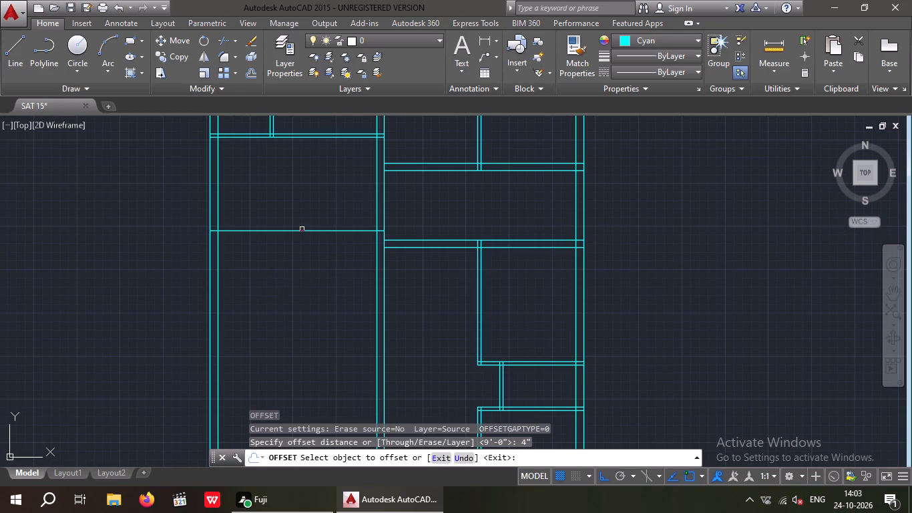
drag(301, 232, 302, 247)
click(304, 267)
key(Escape)
key(Escape)
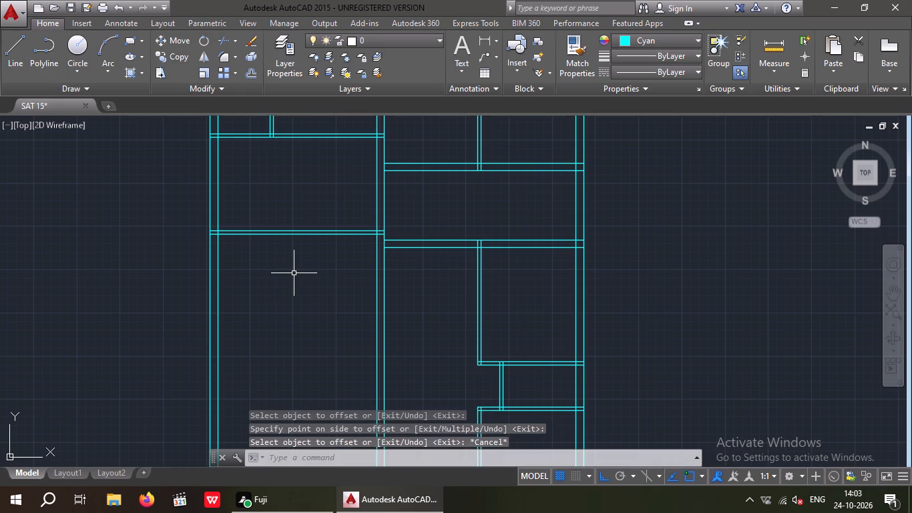
key(Escape)
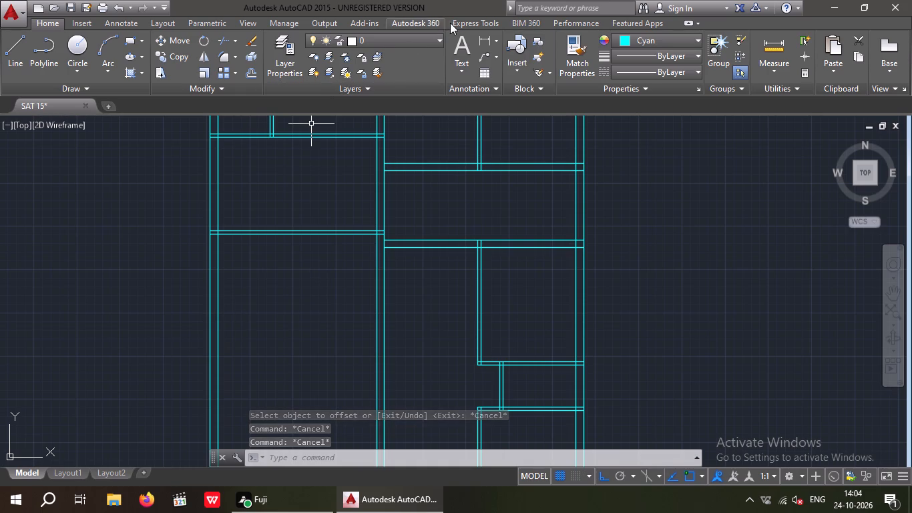
Offset the lower line of the second 4" horizontal partition 9'6" downward in the left bay.
key(o)
key(Return)
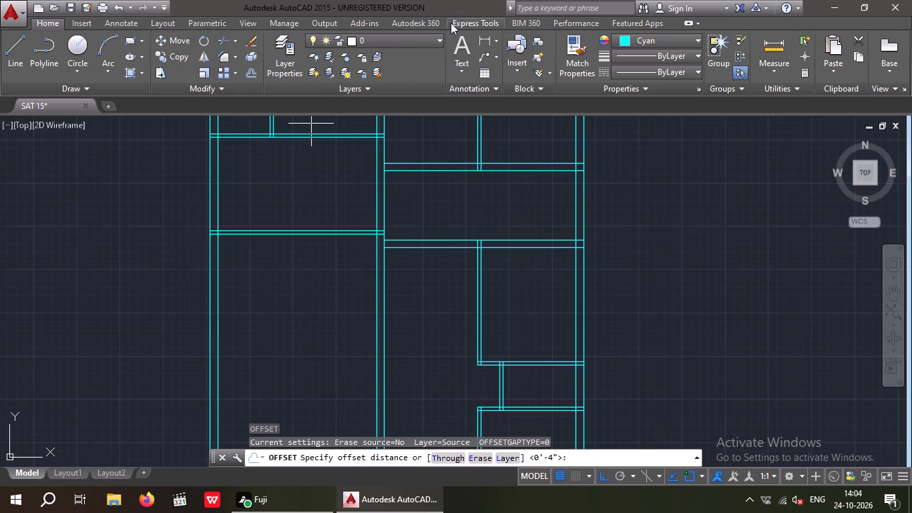
text(9'6")
key(Return)
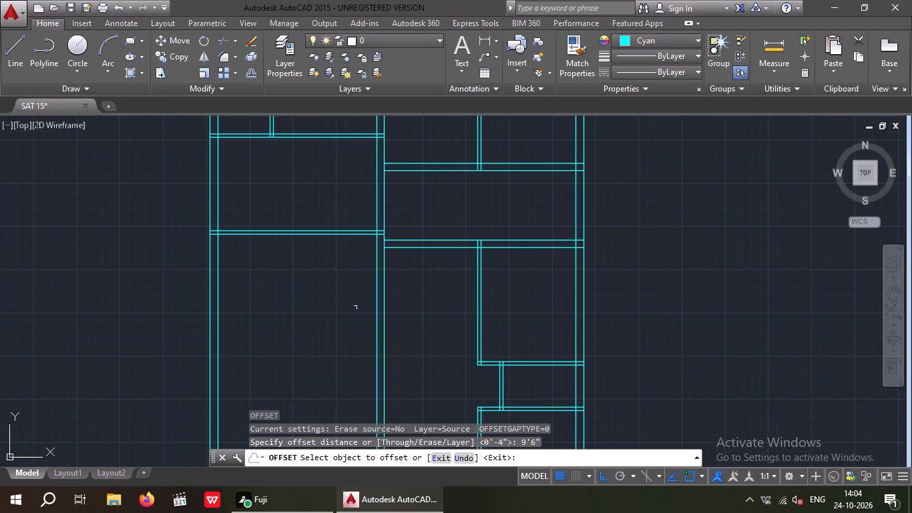
drag(299, 235, 316, 259)
click(319, 286)
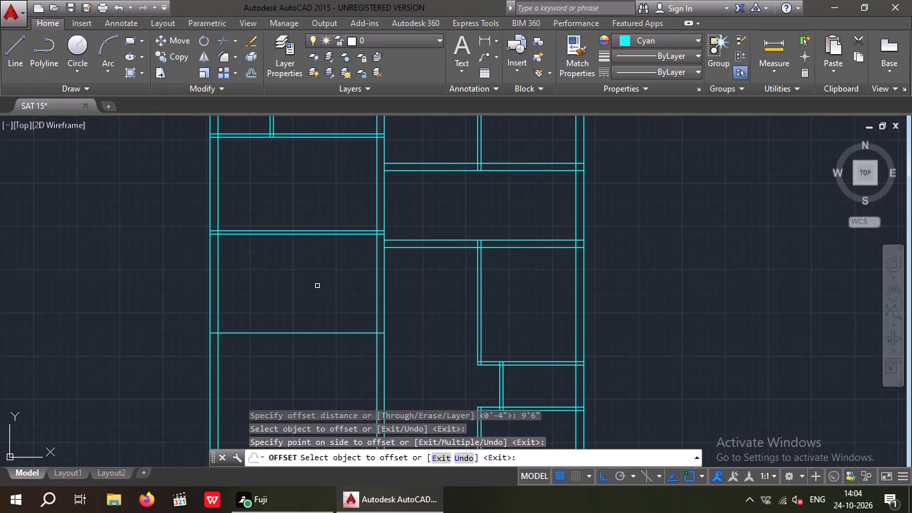
middle_drag(316, 287, 304, 248)
scroll(302, 242, down, 1)
key(Escape)
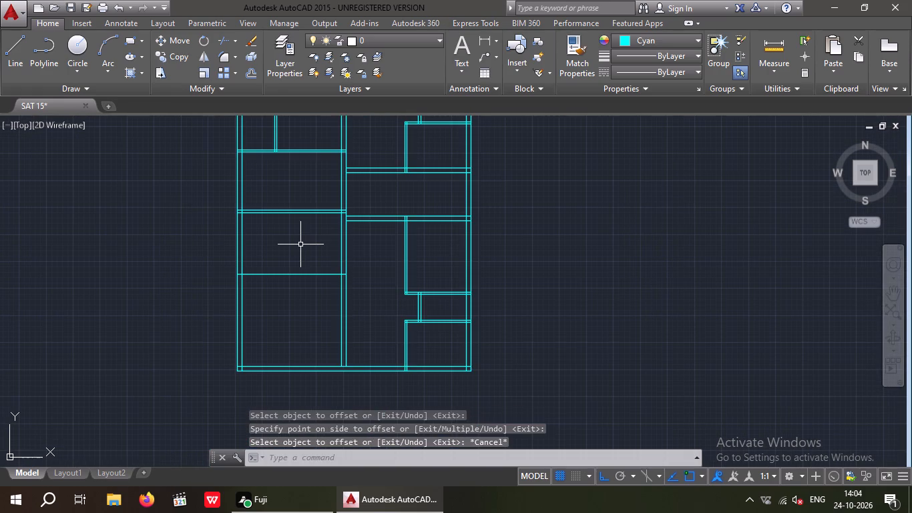
key(Escape)
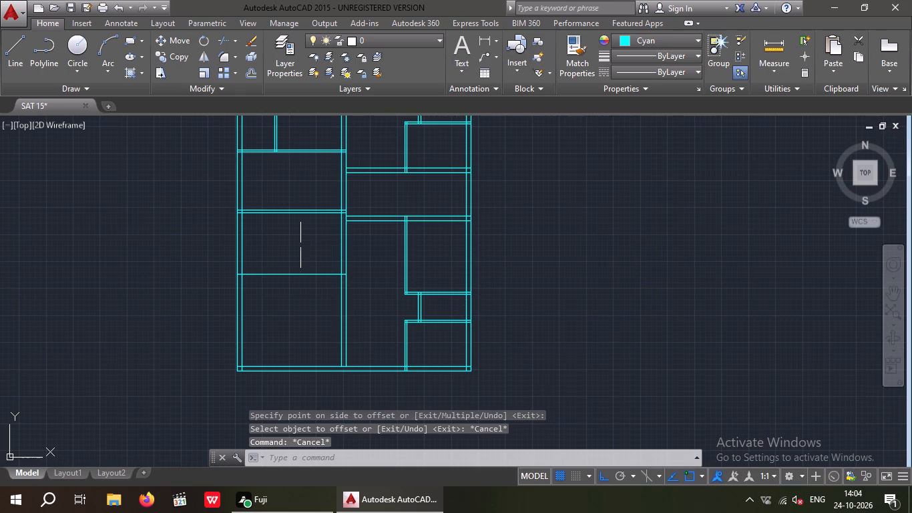
Offset the new horizontal line 9" downward to form a 9" horizontal wall in the lower left bay.
key(o)
key(Return)
key(9)
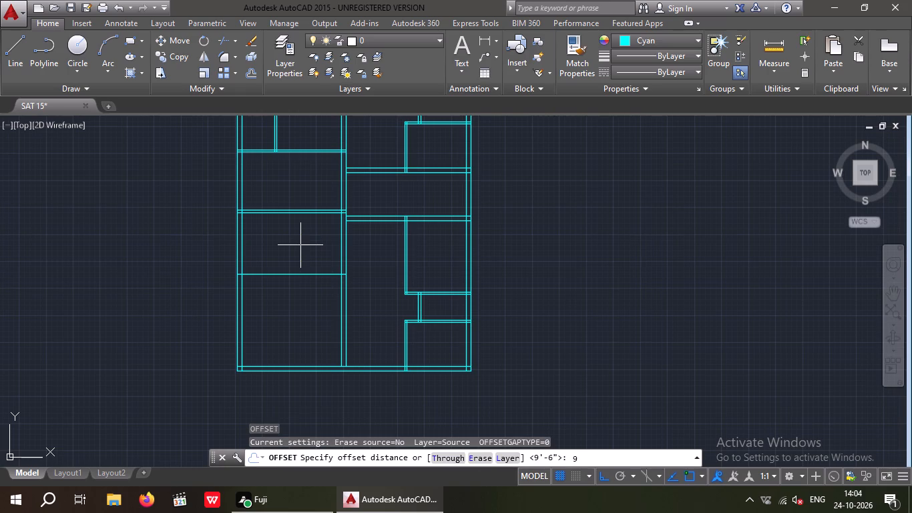
key(shift+quotedbl)
key(Return)
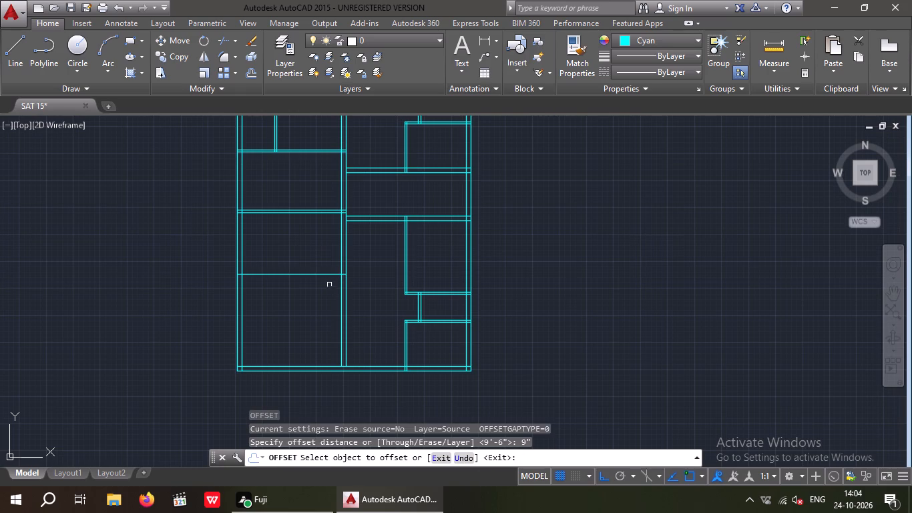
click(308, 276)
click(308, 283)
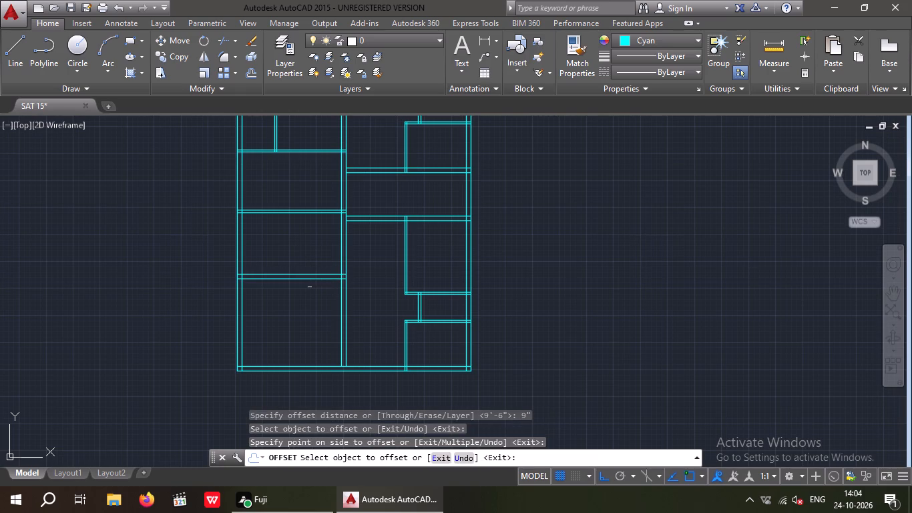
key(Escape)
key(Escape)
key(Escape)
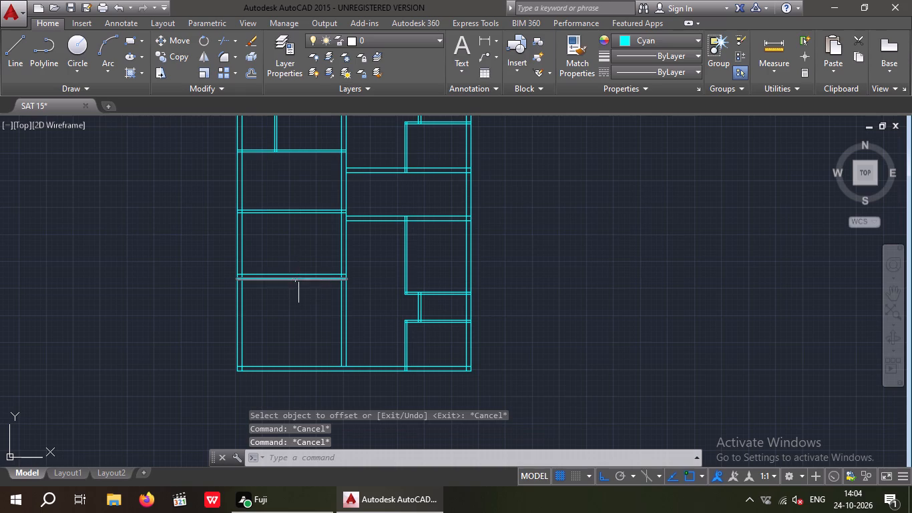
key(Escape)
key(Escape)
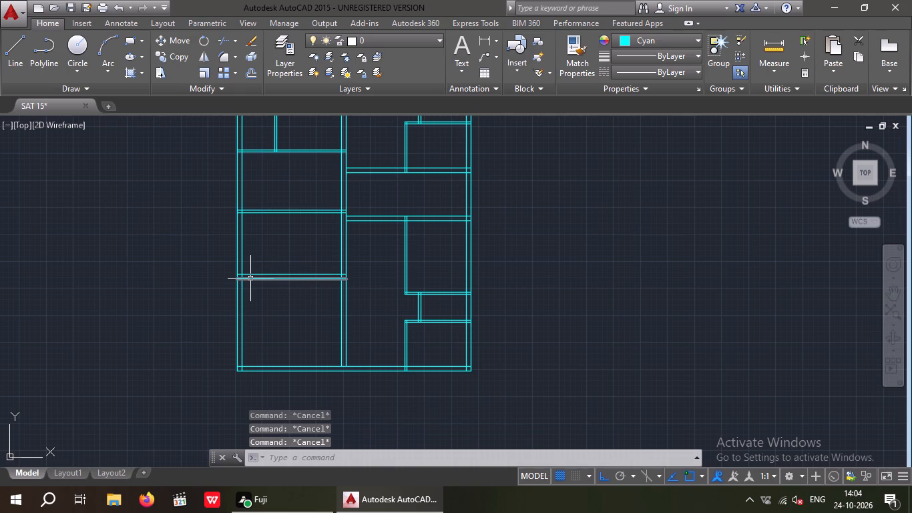
Offset the upper line of the 9" horizontal wall in the lower left bay 4' upward.
key(o)
key(Return)
key(4)
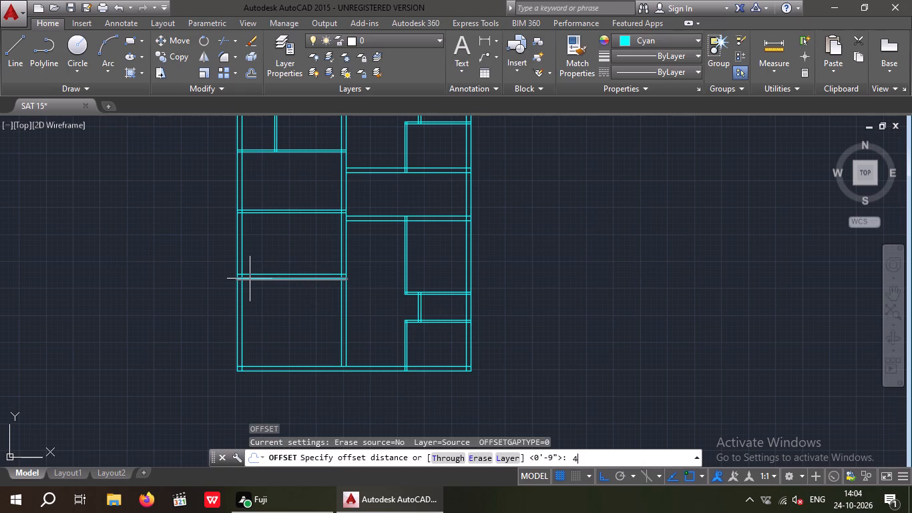
key(apostrophe)
key(Return)
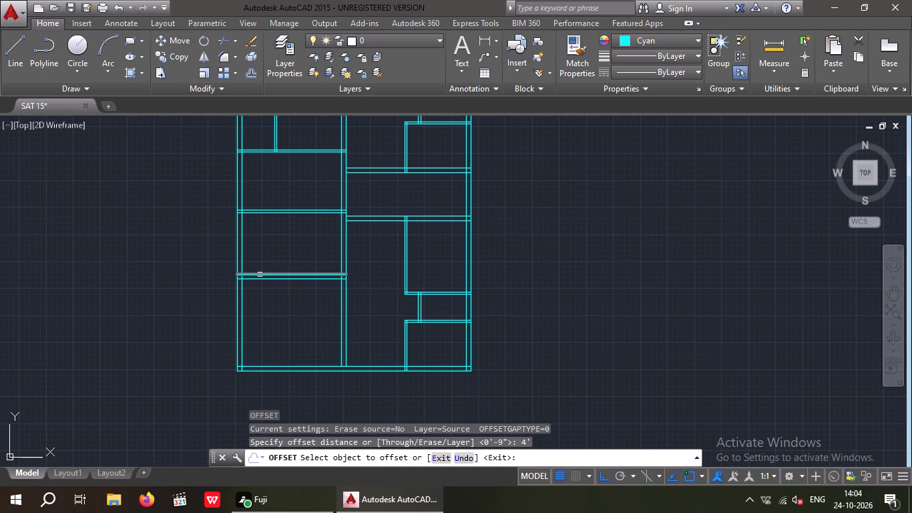
drag(260, 275, 264, 258)
click(265, 250)
key(Escape)
key(Escape)
Offset the new horizontal line 4" upward to form another 4" horizontal partition in the left bay.
key(o)
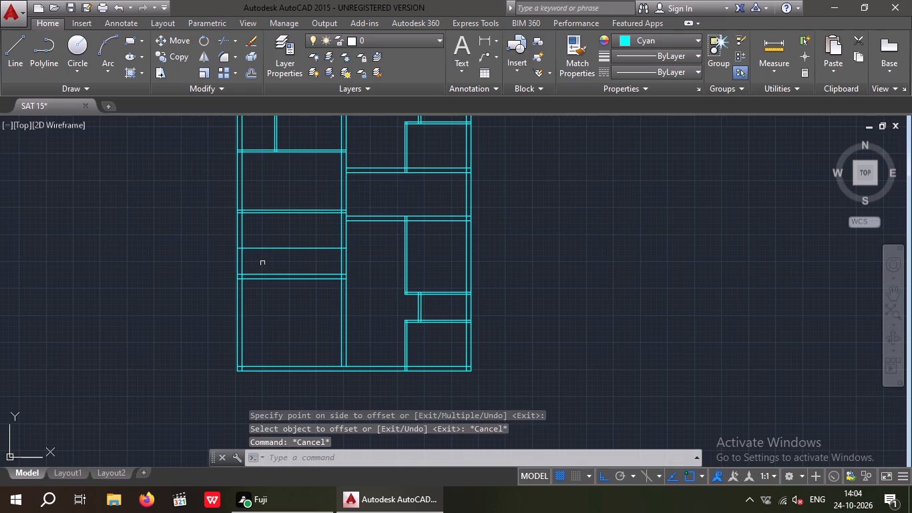
key(Return)
key(4)
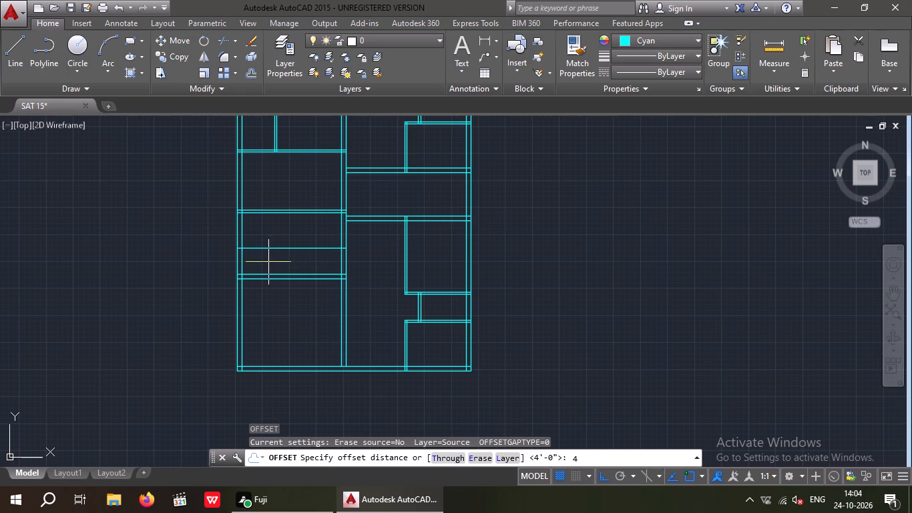
key(shift+quotedbl)
key(Return)
scroll(266, 246, up, 2)
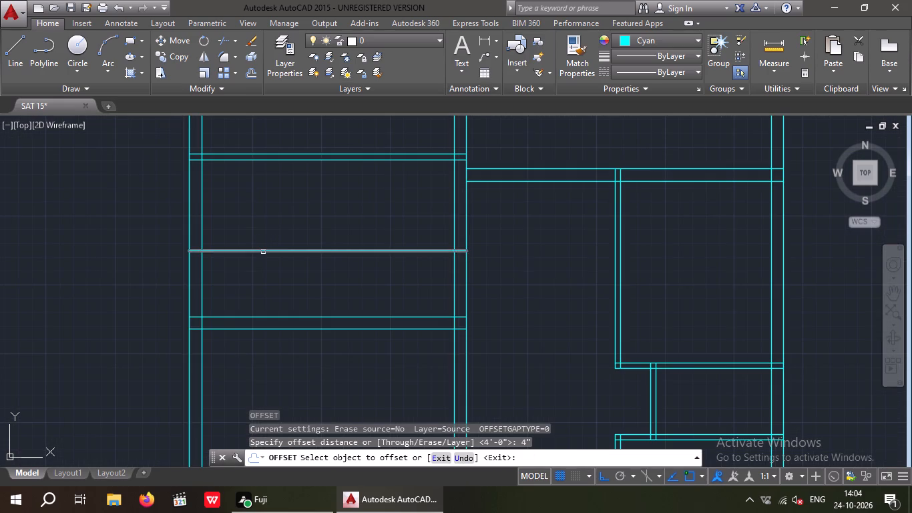
click(263, 252)
click(262, 236)
key(Escape)
key(Escape)
key(Escape)
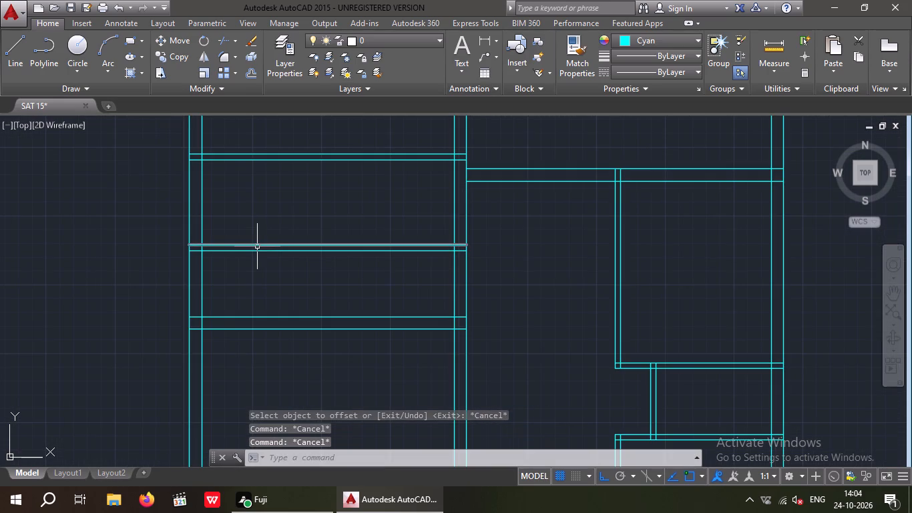
Offset the inner line of the left exterior wall 5'7.5" to the right, into the left bay.
key(o)
key(Return)
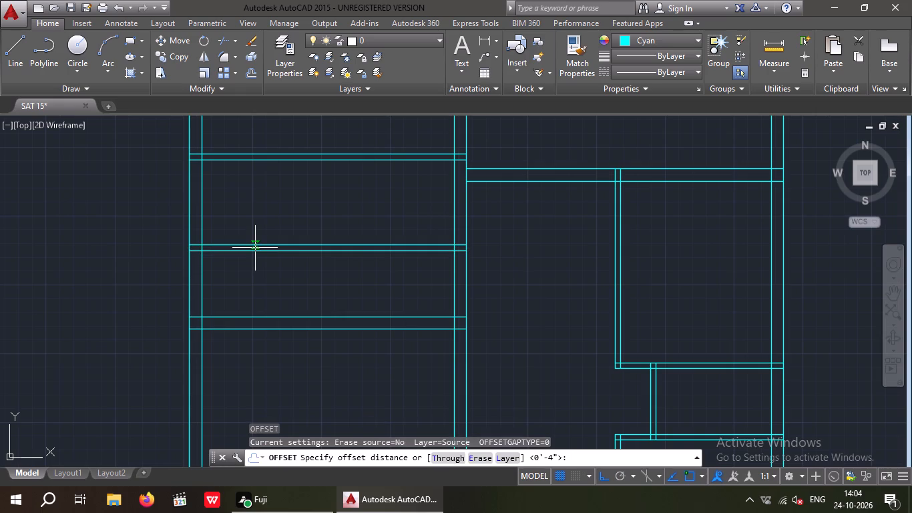
key(5)
text('7.5)
key(shift+quotedbl)
key(Return)
drag(202, 287, 222, 290)
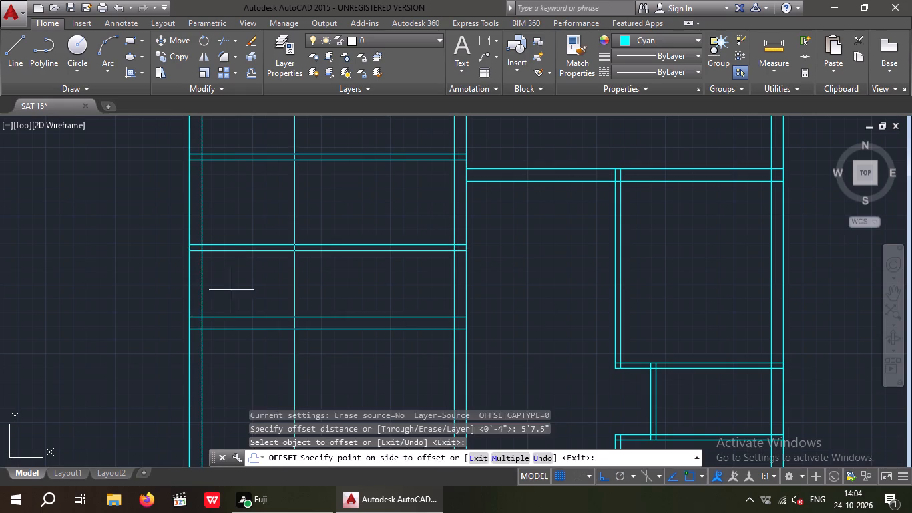
click(269, 281)
key(Escape)
key(Escape)
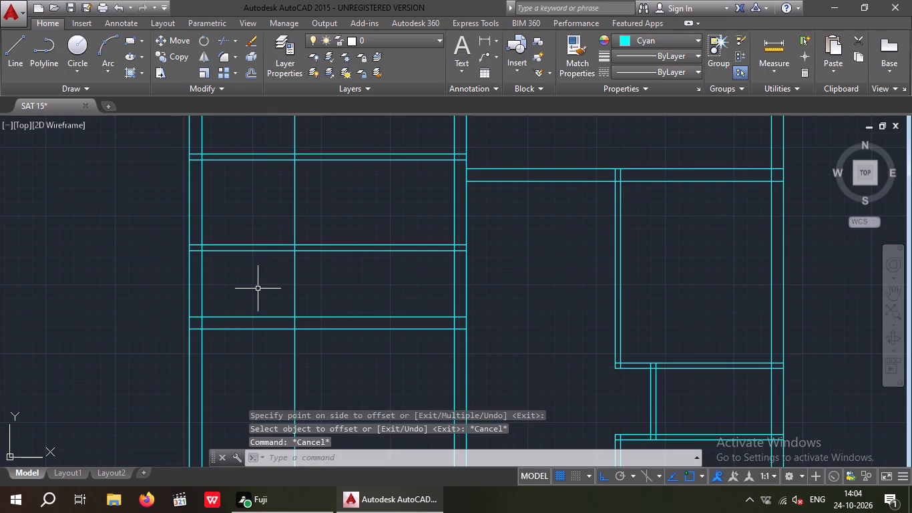
Offset the new vertical line 4" to the right to form a 4" vertical partition in the left bay.
key(o)
key(Return)
key(4)
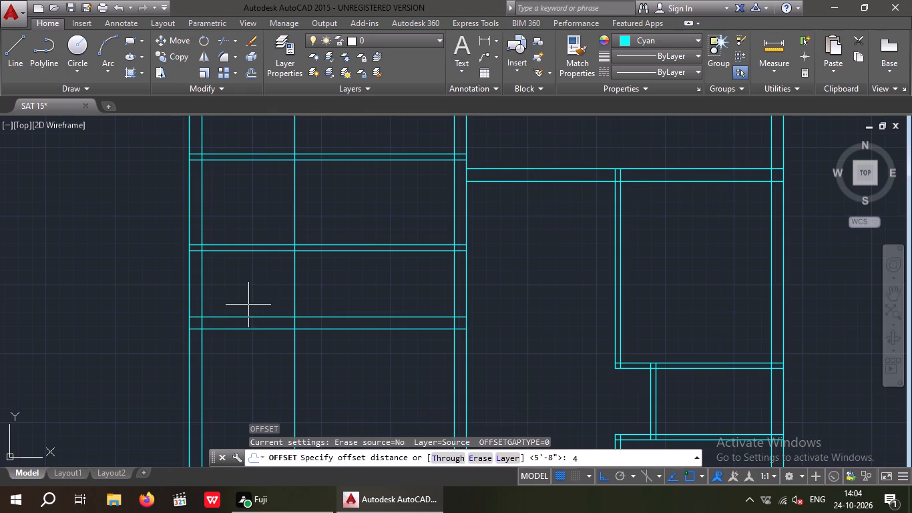
key(shift+quotedbl)
key(Return)
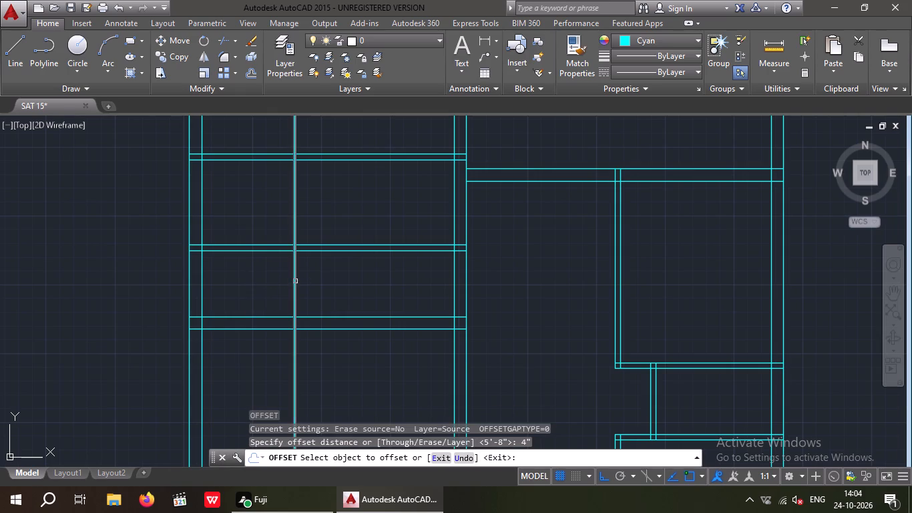
drag(295, 281, 302, 281)
click(314, 277)
key(Escape)
key(Escape)
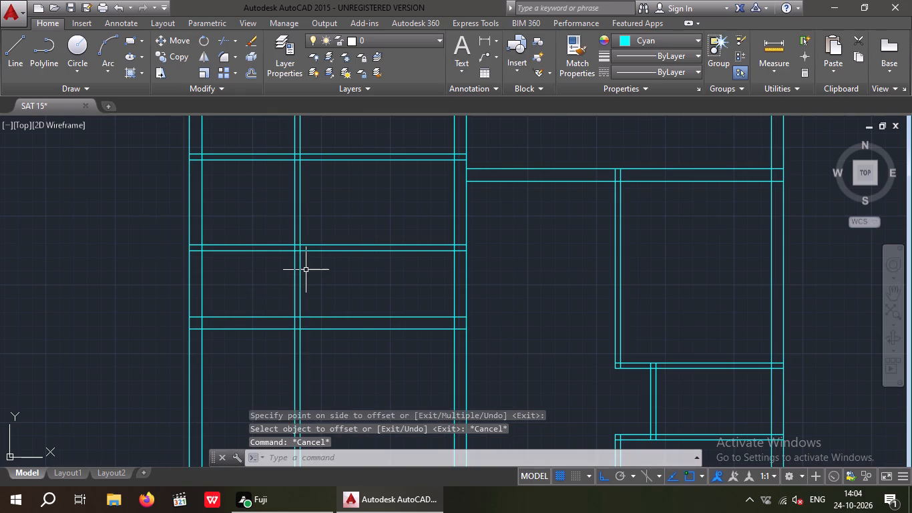
Trim the 4" vertical partition's lines above the new 4" horizontal partition and below the 9" horizontal wall.
text(TR)
key(space)
key(space)
scroll(313, 254, up, 3)
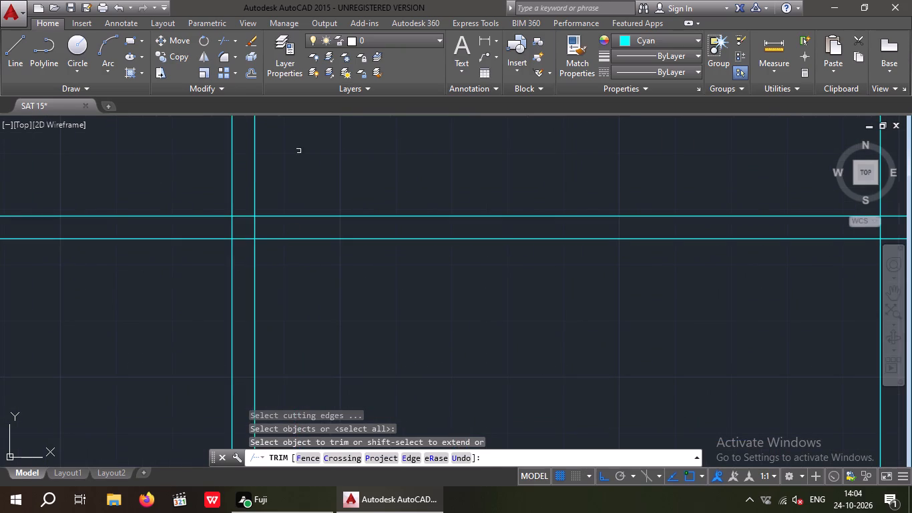
drag(300, 145, 224, 182)
drag(201, 184, 210, 180)
scroll(214, 176, down, 4)
scroll(226, 264, up, 1)
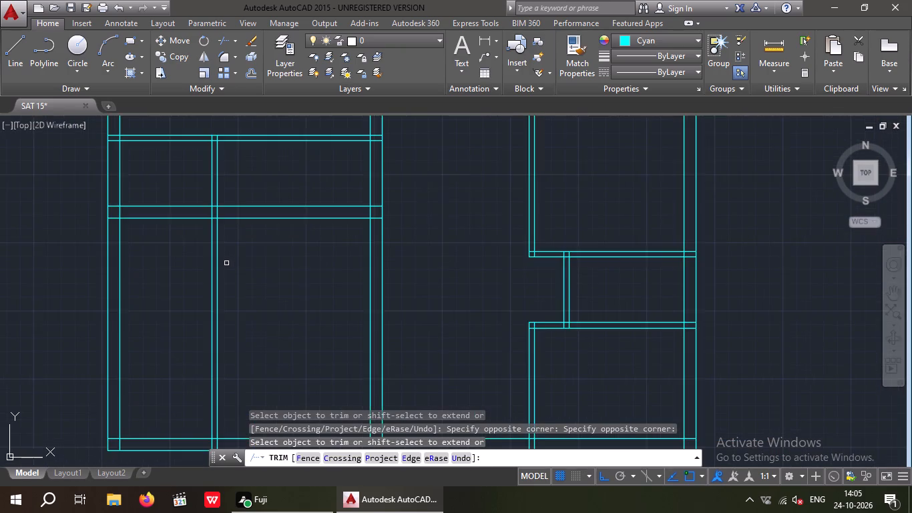
scroll(224, 248, up, 3)
drag(246, 192, 88, 300)
drag(80, 309, 89, 308)
scroll(107, 293, down, 3)
middle_drag(124, 303, 138, 328)
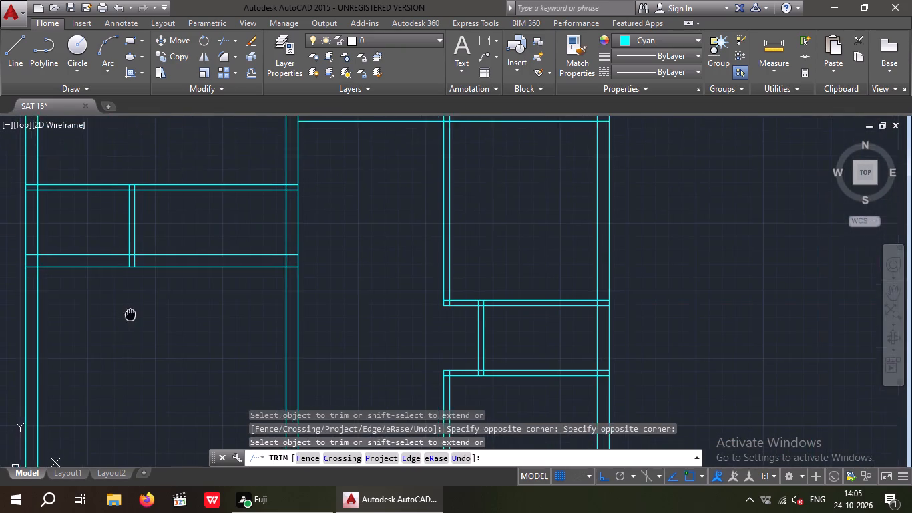
middle_drag(138, 328, 172, 354)
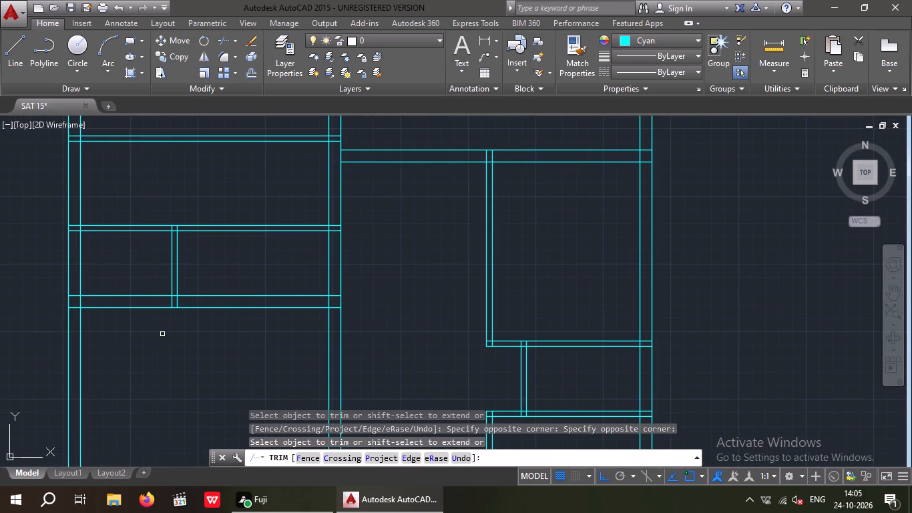
middle_drag(208, 335, 234, 295)
key(Escape)
key(Escape)
key(Escape)
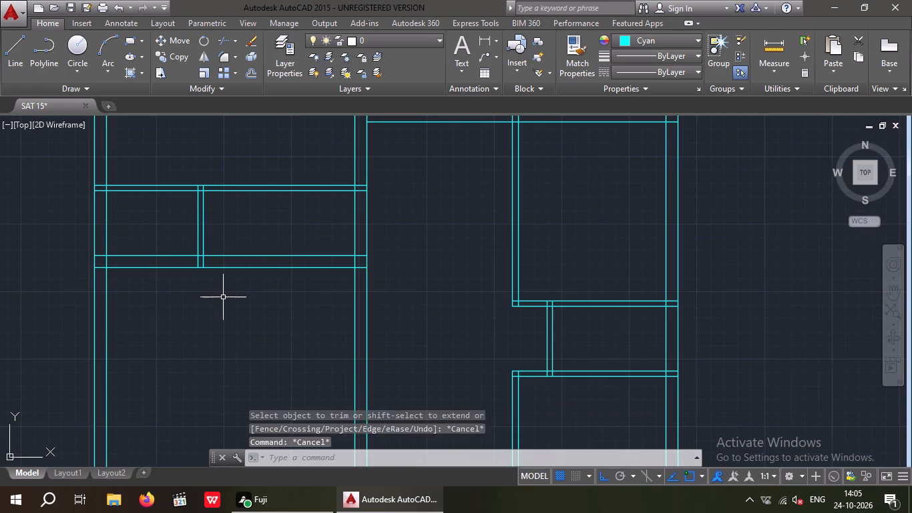
Offset the lower line of the 9" horizontal wall in the left bay 3'7.5" downward.
key(o)
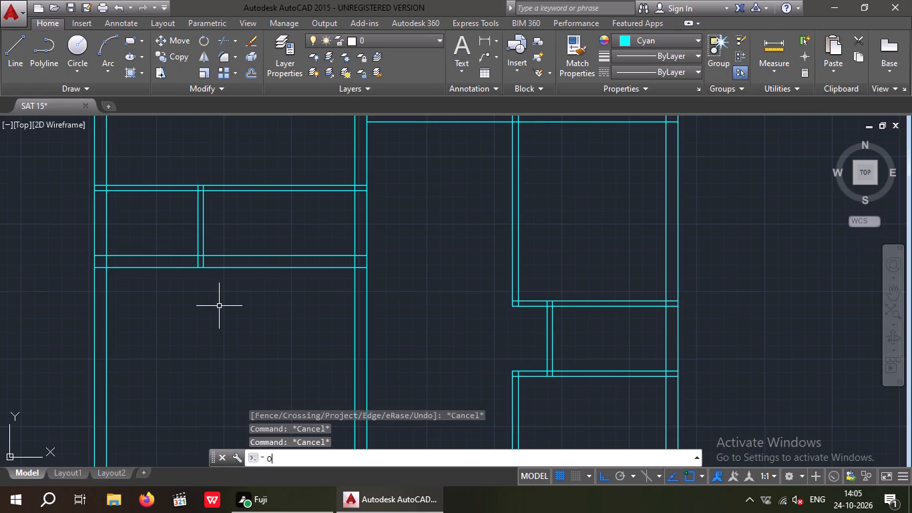
key(Return)
key(3)
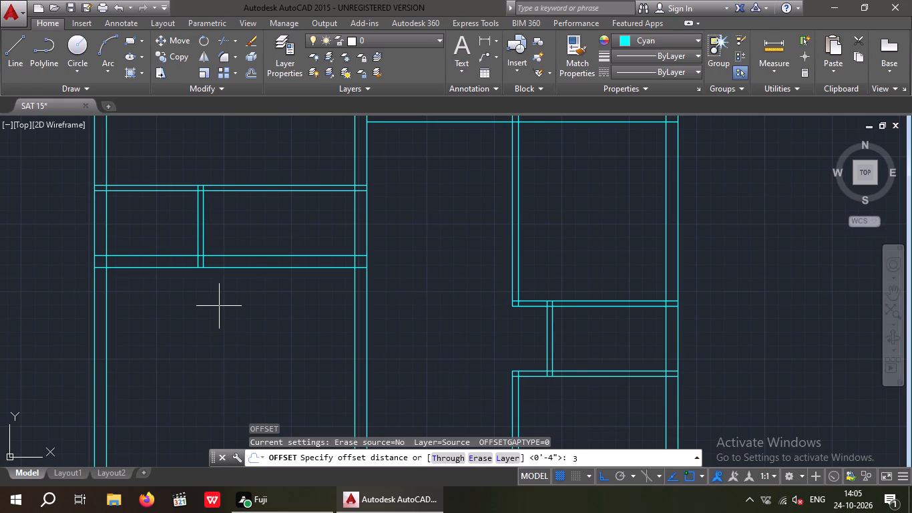
key(apostrophe)
text(7.5)
key(shift+quotedbl)
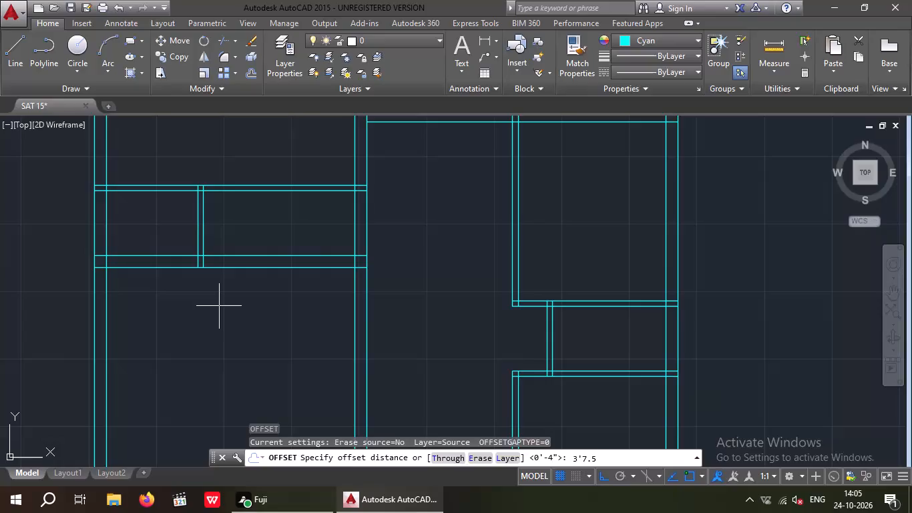
key(Return)
scroll(238, 271, down, 1)
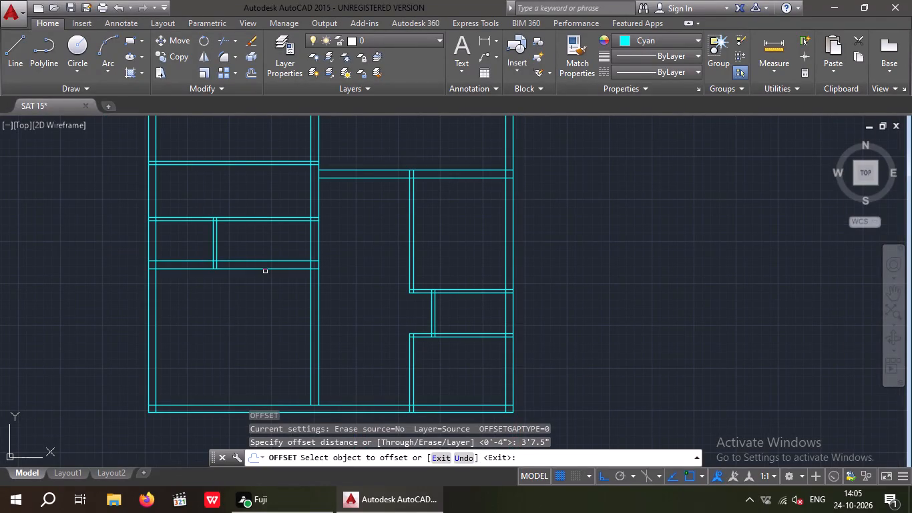
drag(270, 269, 271, 297)
click(271, 298)
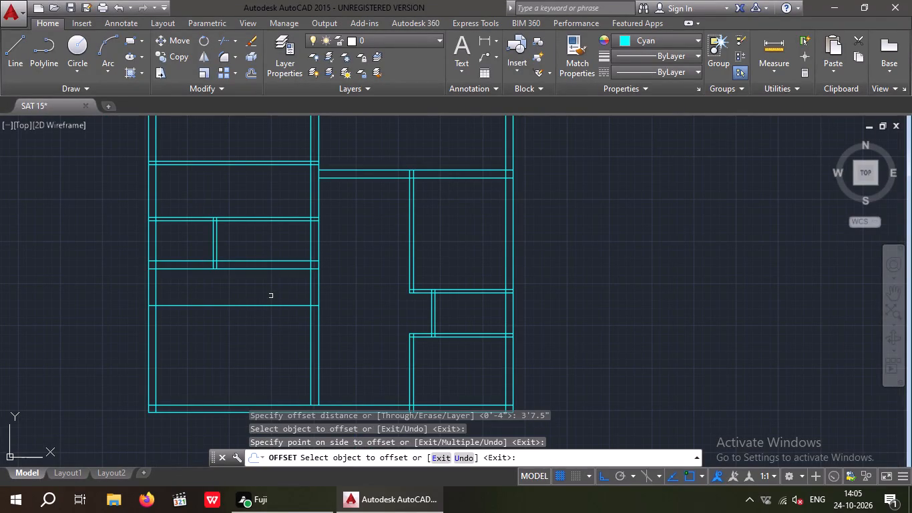
key(Escape)
key(Escape)
key(Escape)
Offset the new horizontal line 9" downward to form a second 9" horizontal wall in the lower left bay.
key(o)
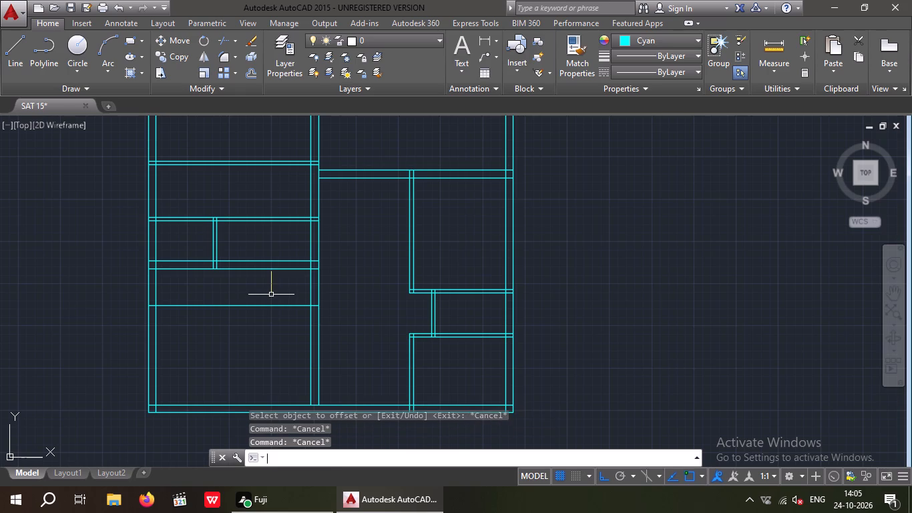
key(Return)
key(9)
key(shift+quotedbl)
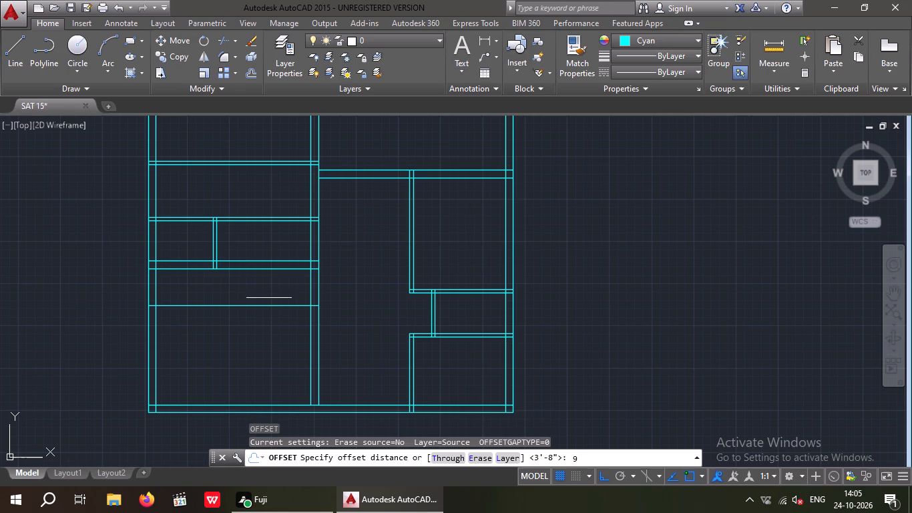
key(Return)
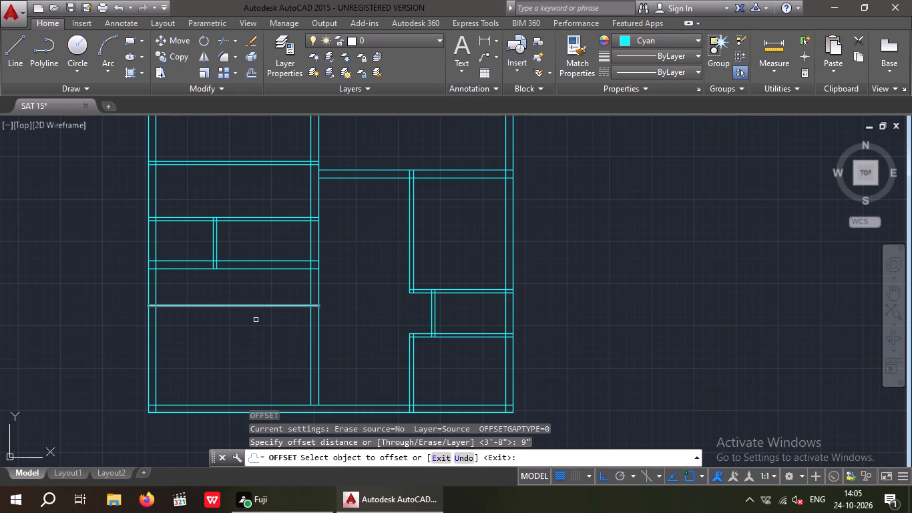
click(252, 306)
click(250, 325)
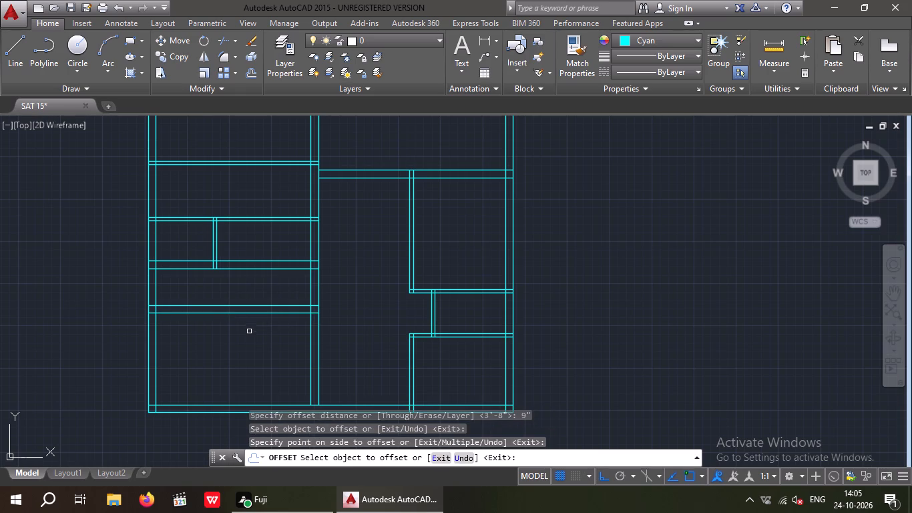
key(Escape)
key(Escape)
key(Escape)
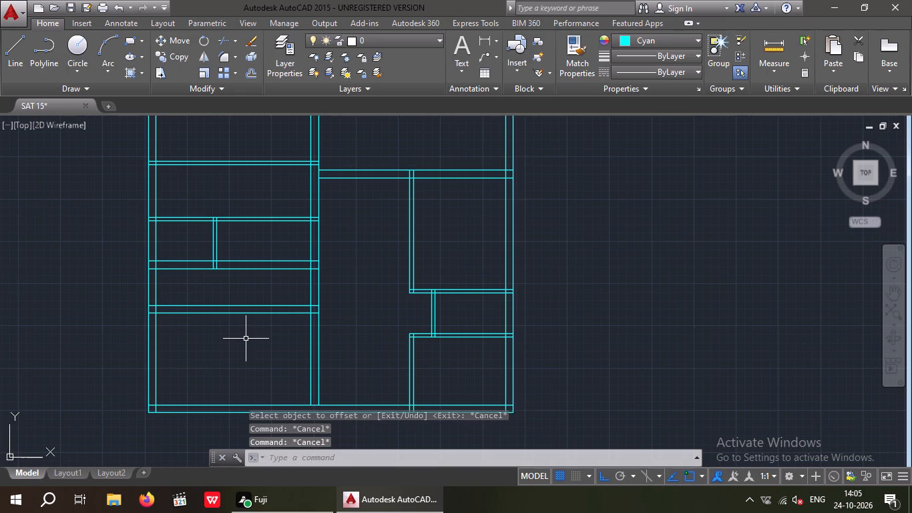
Offset the left line of the left bay's right-hand vertical wall 6' to the left.
key(o)
key(Return)
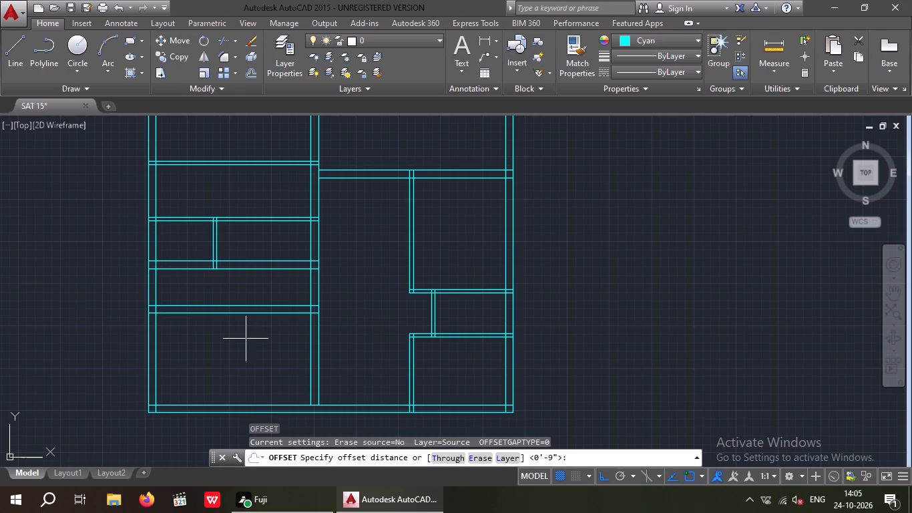
key(6)
key(apostrophe)
key(Return)
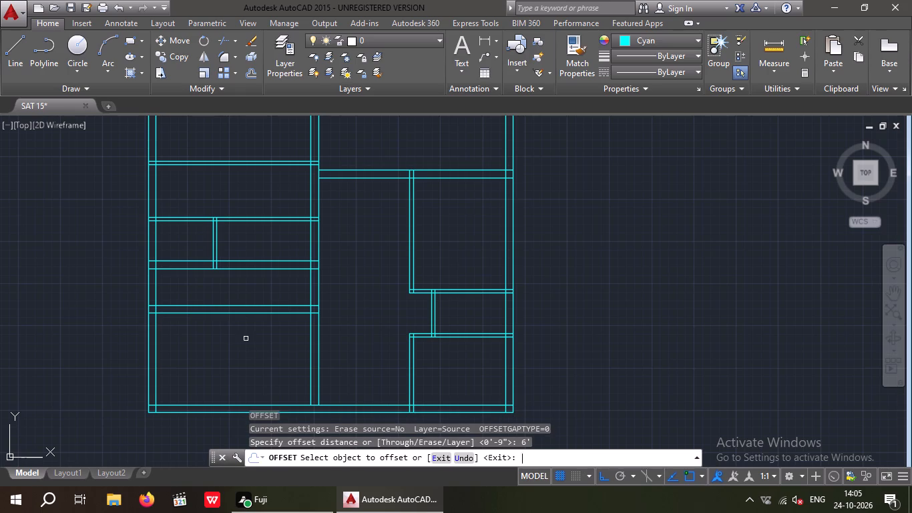
drag(310, 285, 296, 289)
click(258, 296)
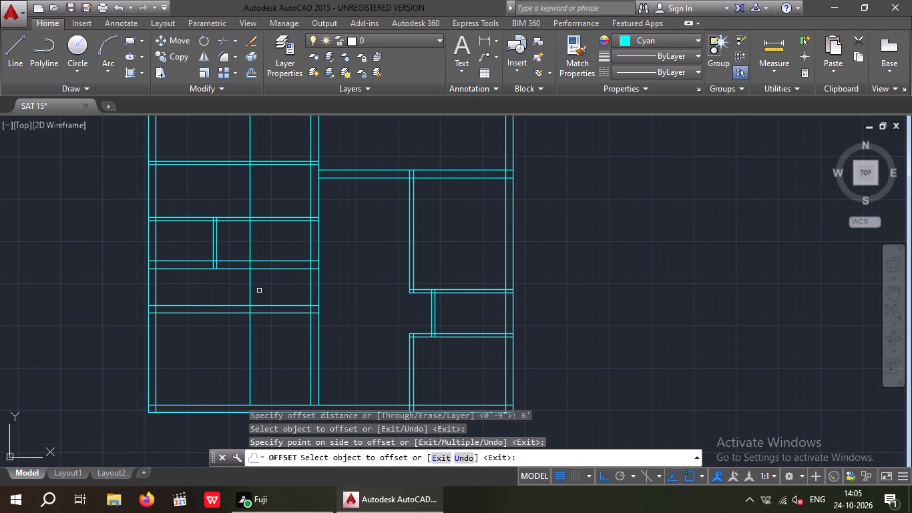
key(Escape)
key(Escape)
Offset the new vertical line 4" to the left to form a second 4" vertical partition in the left bay.
key(o)
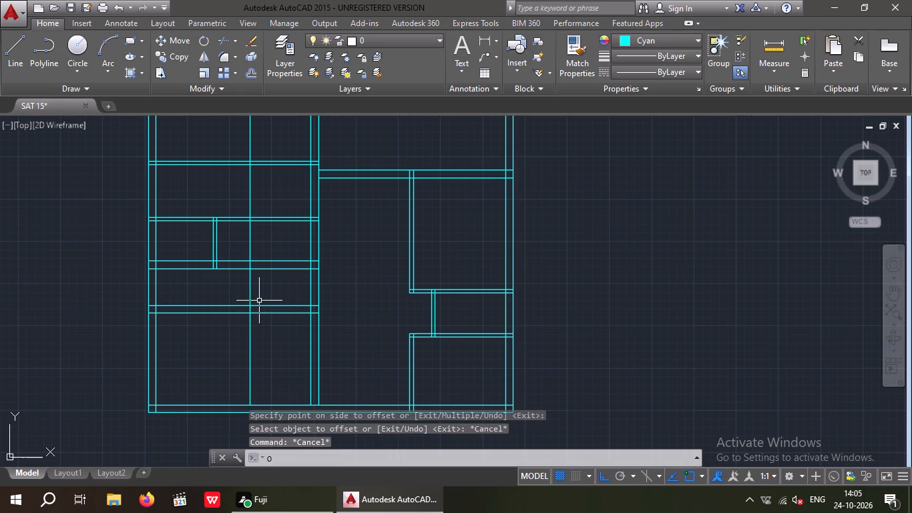
key(Return)
key(4)
key(shift+quotedbl)
key(Return)
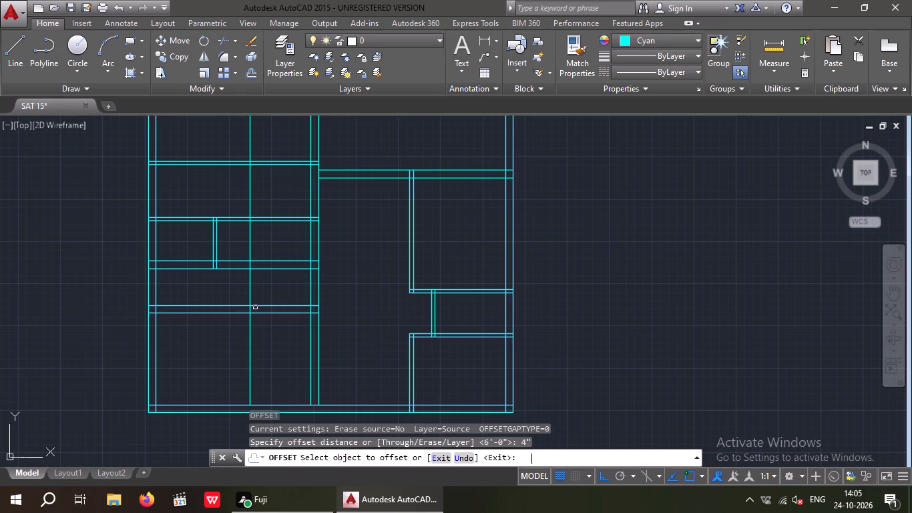
drag(250, 285, 240, 291)
click(234, 288)
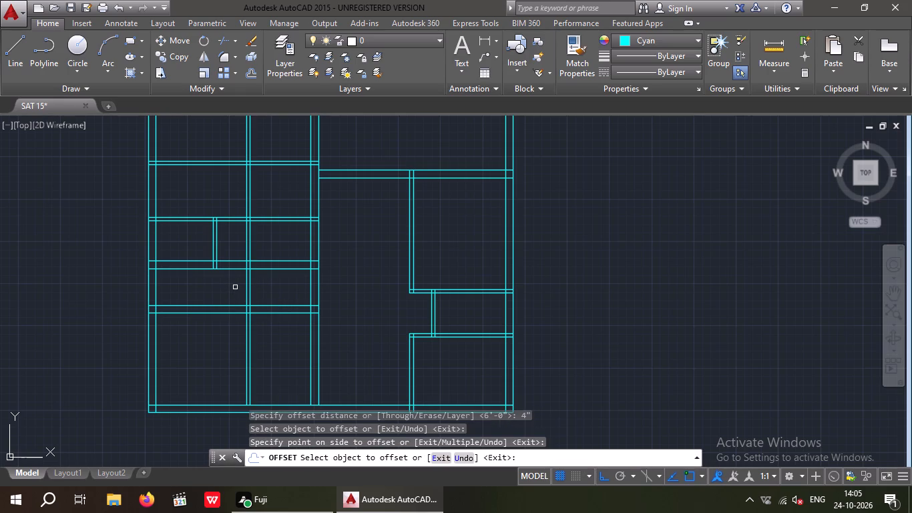
key(Escape)
key(Escape)
key(Escape)
Trim away the 4" vertical partition's lines below the lower 9" horizontal wall in the left bay.
key(t)
key(r)
key(space)
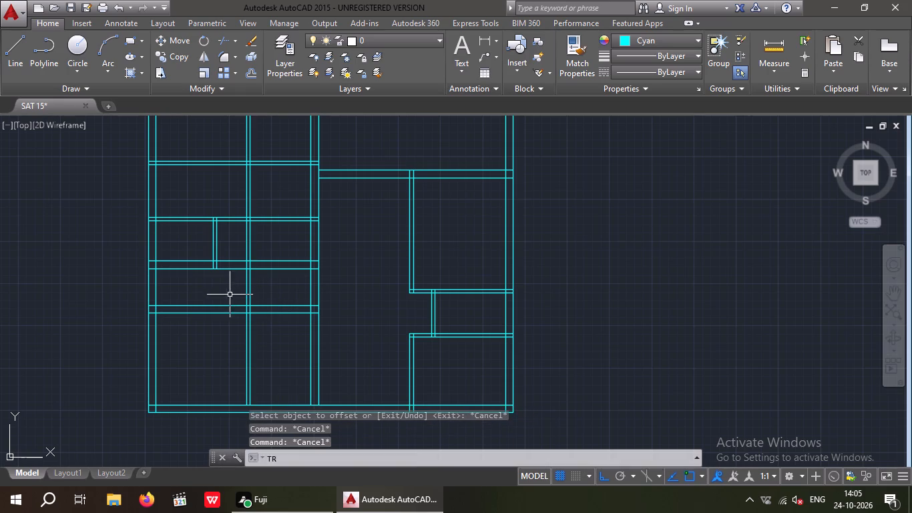
key(space)
scroll(243, 264, up, 2)
scroll(244, 277, down, 1)
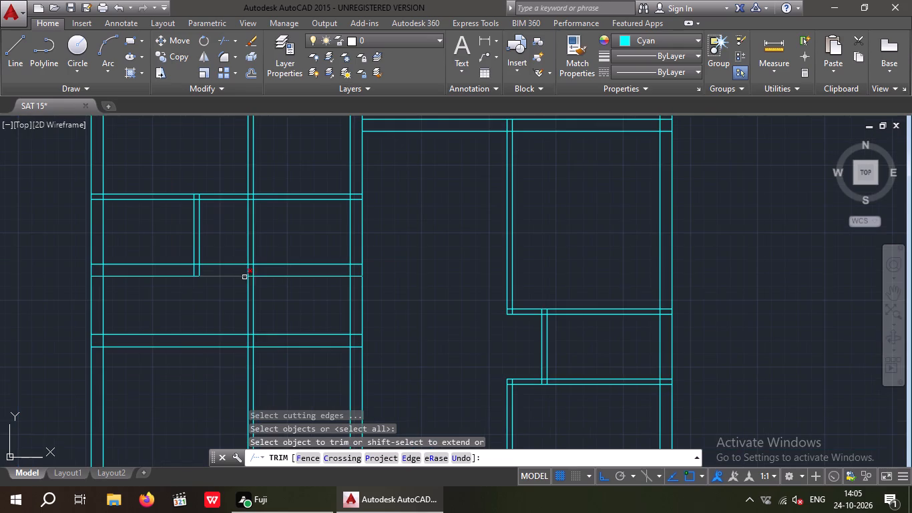
scroll(248, 353, up, 3)
drag(271, 351, 203, 386)
click(203, 386)
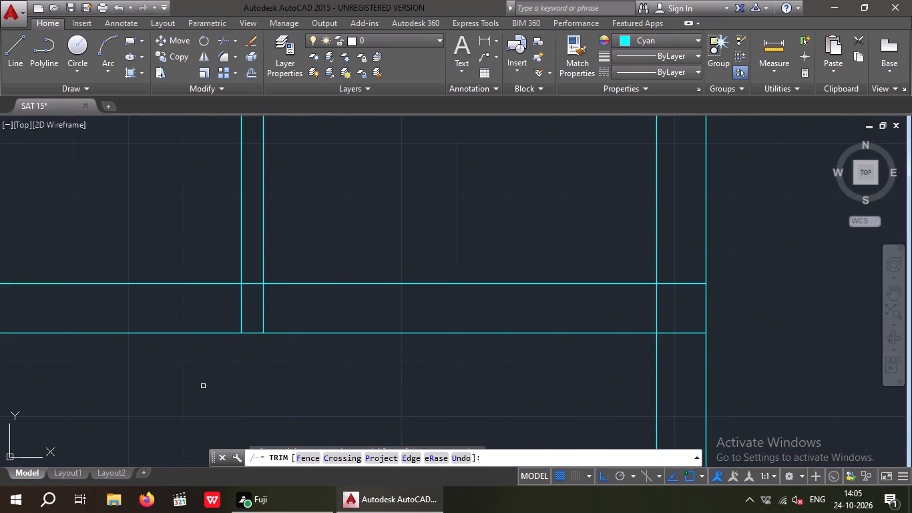
Trim the upper 9" horizontal wall's lines between the short and long 4" vertical partitions in the left bay.
scroll(205, 373, down, 3)
scroll(194, 297, up, 1)
drag(208, 323, 186, 287)
click(186, 260)
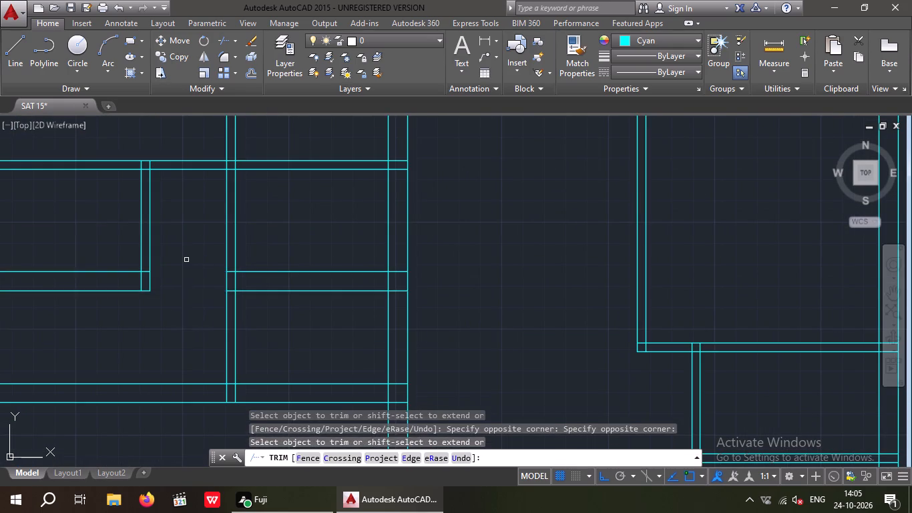
Trim the 4" horizontal wall's lines from the short vertical partition across to the left bay's right-hand wall.
scroll(186, 260, down, 1)
middle_drag(188, 273, 200, 346)
scroll(198, 283, up, 1)
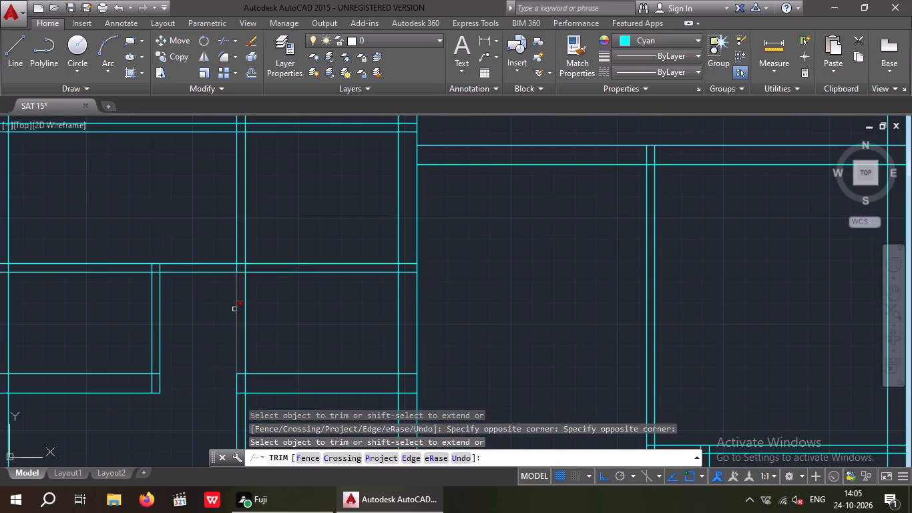
scroll(233, 313, up, 3)
scroll(311, 277, down, 2)
middle_drag(309, 299, 304, 214)
scroll(310, 230, down, 2)
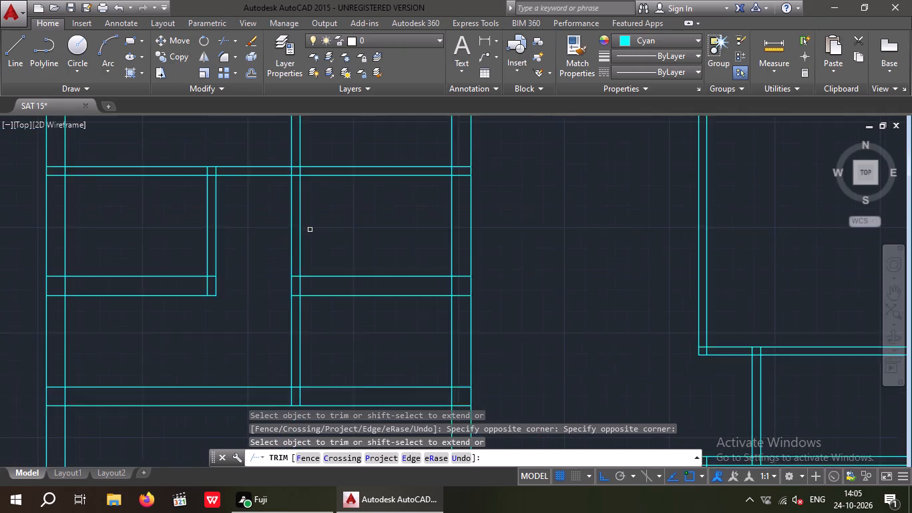
middle_drag(312, 233, 312, 263)
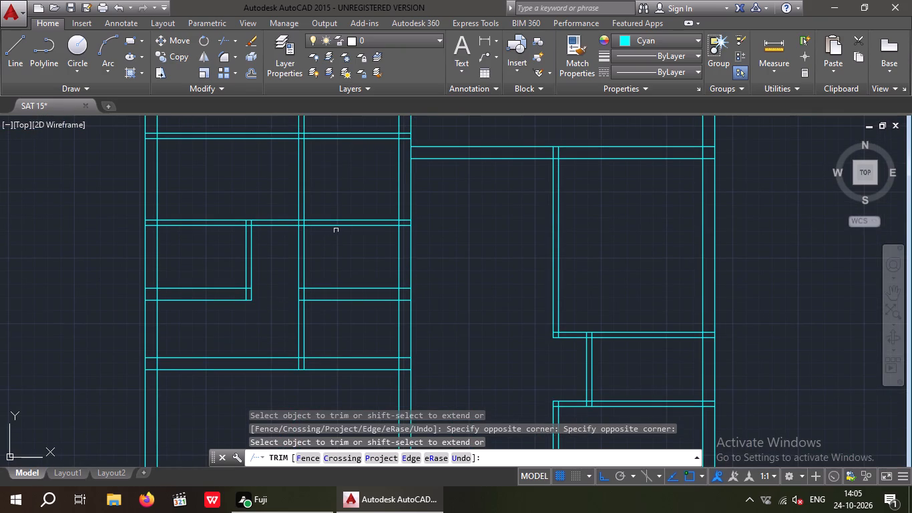
scroll(360, 220, up, 1)
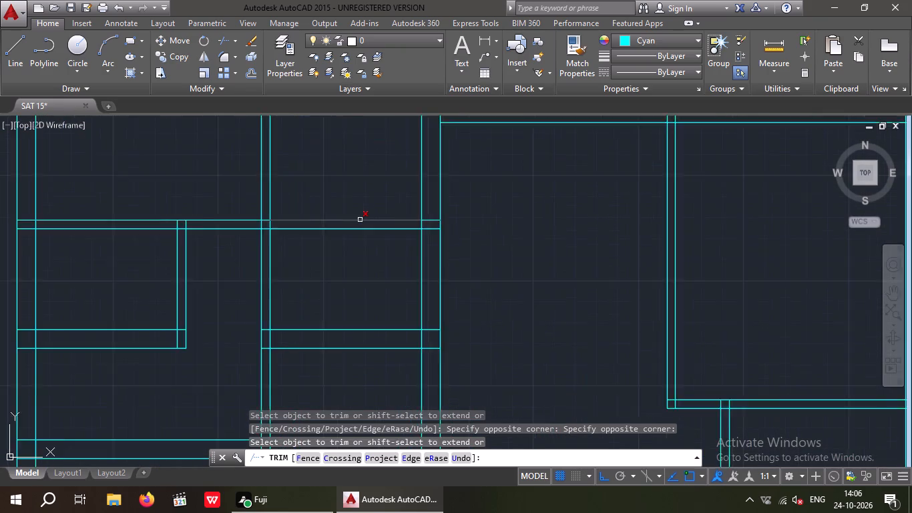
scroll(360, 220, up, 1)
drag(360, 275, 322, 237)
click(302, 197)
scroll(349, 223, down, 3)
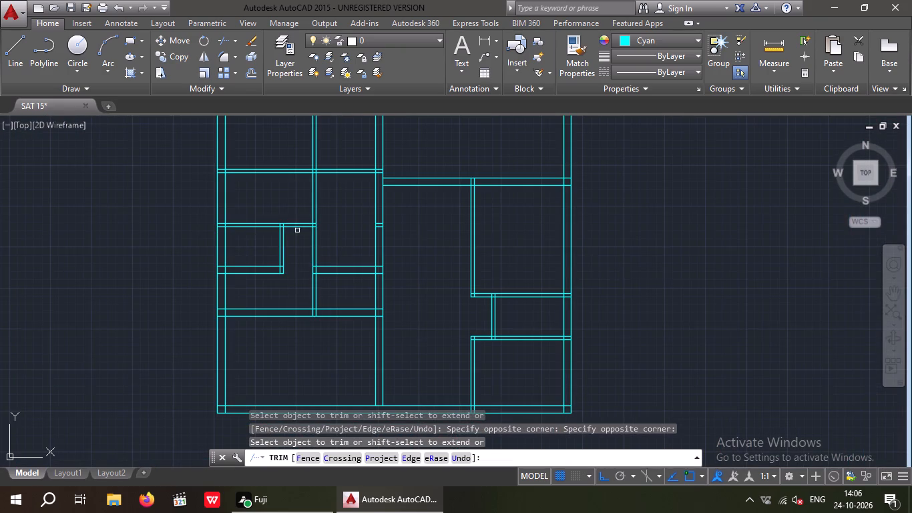
scroll(292, 226, up, 2)
drag(314, 248, 289, 212)
click(288, 194)
scroll(284, 199, down, 1)
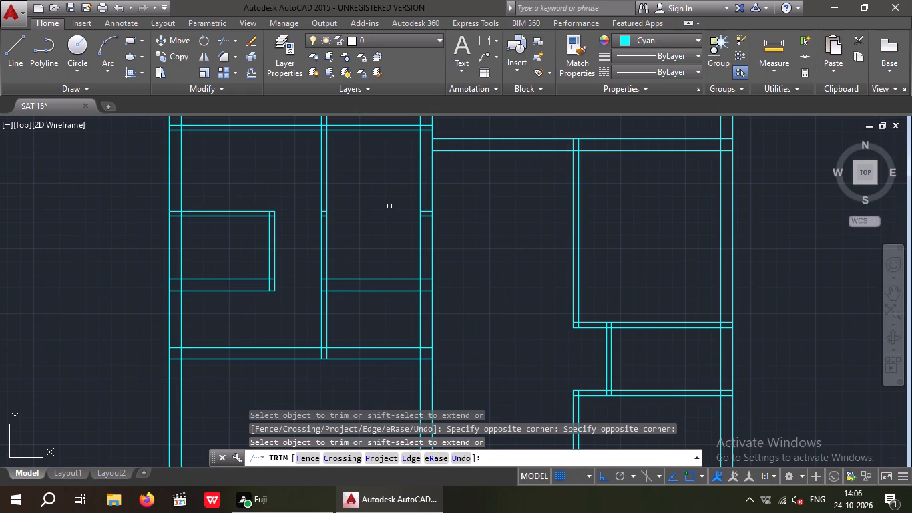
key(Escape)
key(Escape)
Delete the leftover short line pairs of the trimmed 4" wall inside the long partition and the right-hand wall.
scroll(321, 211, up, 5)
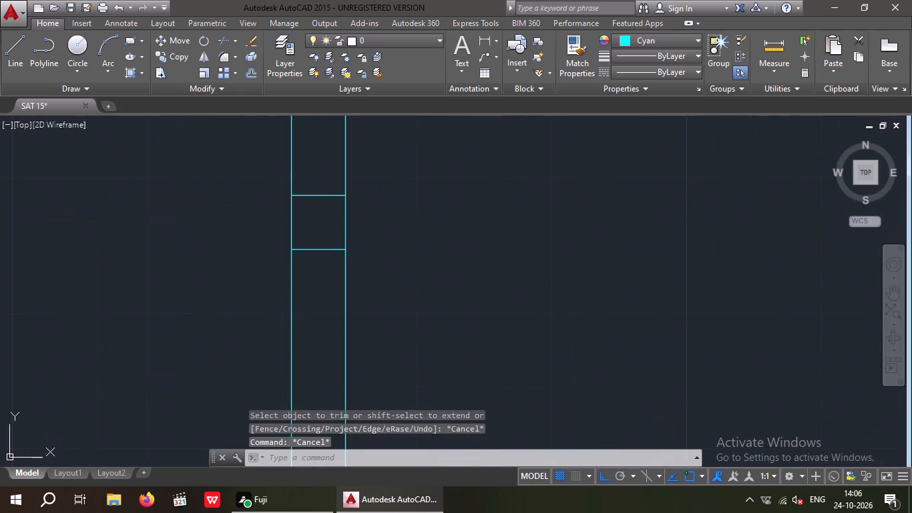
drag(323, 261, 308, 226)
click(307, 177)
scroll(307, 177, down, 3)
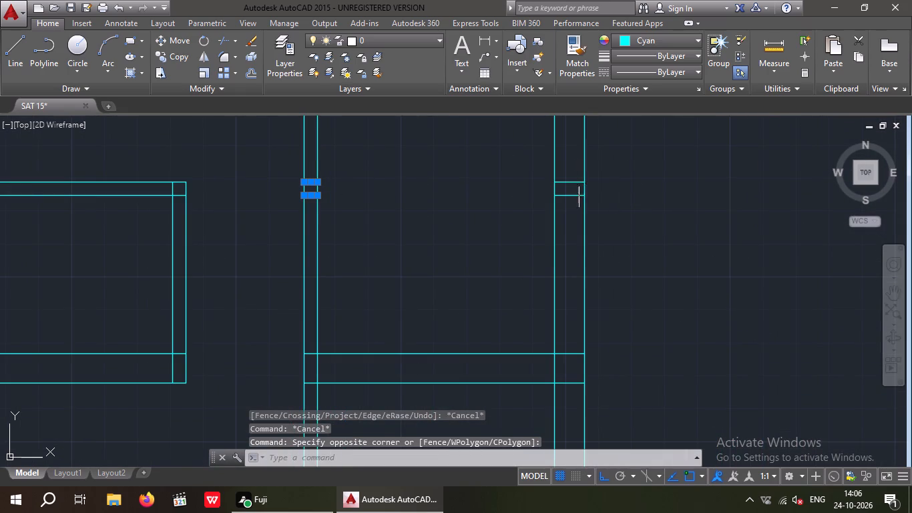
scroll(572, 182, up, 2)
drag(578, 238, 563, 198)
click(557, 166)
key(Delete)
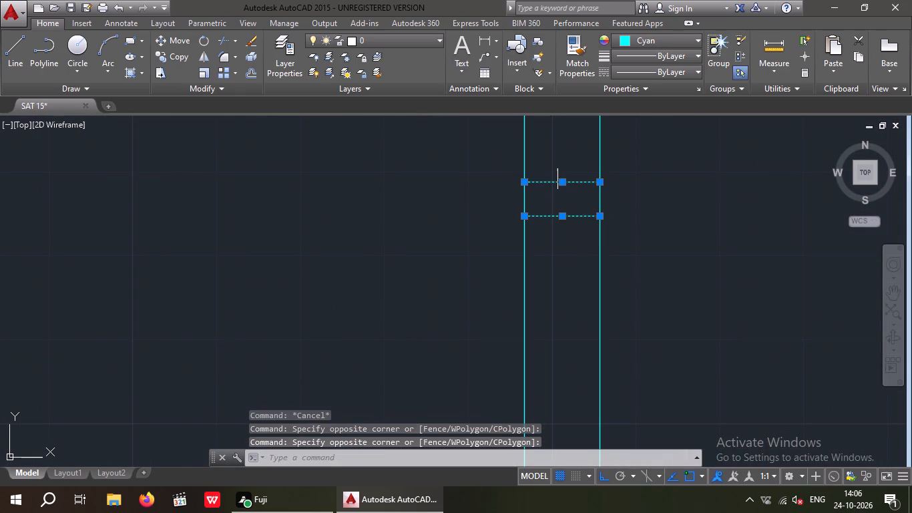
Trim away the long 4" vertical partition's lines above the next 4" horizontal wall in the left bay.
scroll(539, 186, down, 4)
scroll(461, 227, down, 2)
middle_drag(459, 256, 511, 269)
scroll(481, 238, down, 1)
middle_drag(481, 249, 499, 284)
scroll(501, 241, up, 3)
key(Escape)
key(Escape)
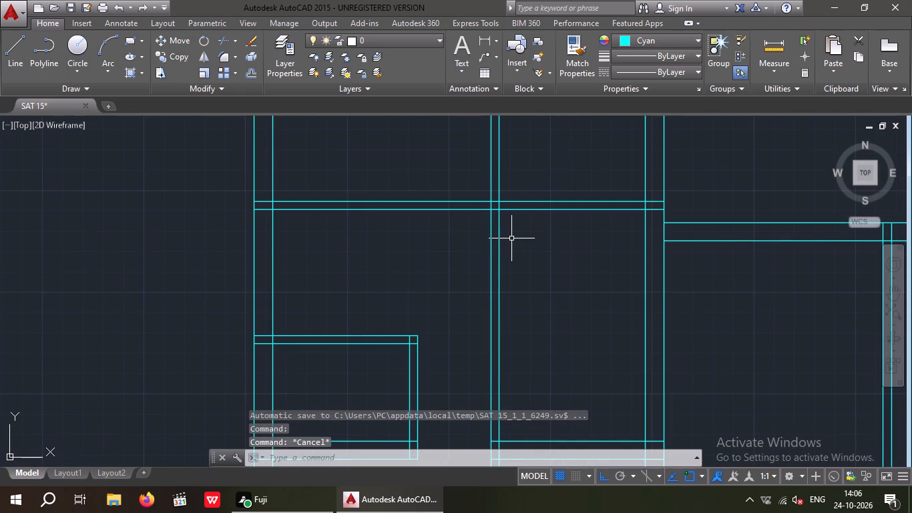
key(t)
key(r)
key(space)
key(space)
drag(538, 148, 491, 156)
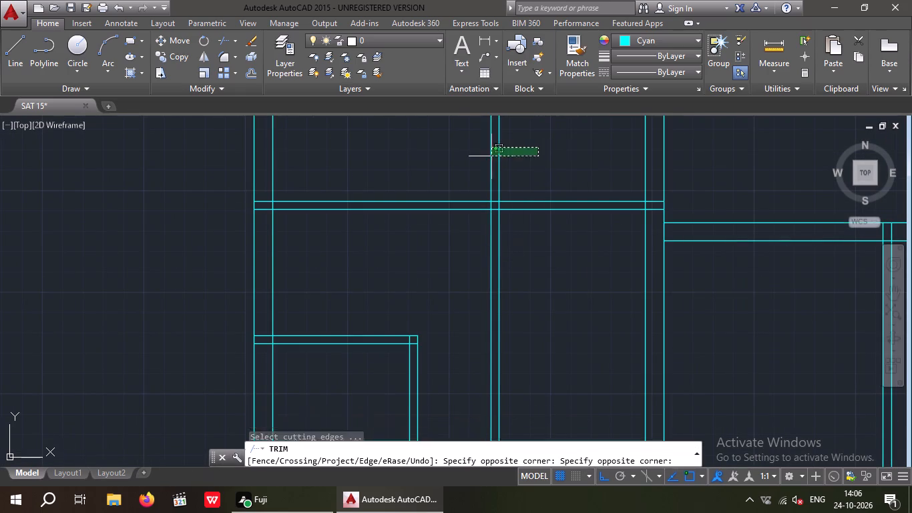
drag(491, 156, 235, 220)
click(363, 171)
scroll(378, 161, down, 3)
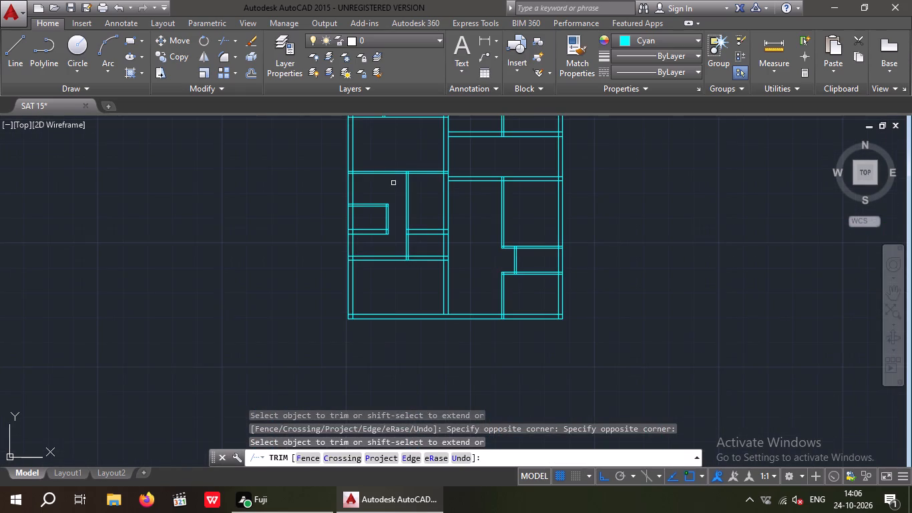
middle_drag(394, 192, 397, 214)
key(Escape)
key(Escape)
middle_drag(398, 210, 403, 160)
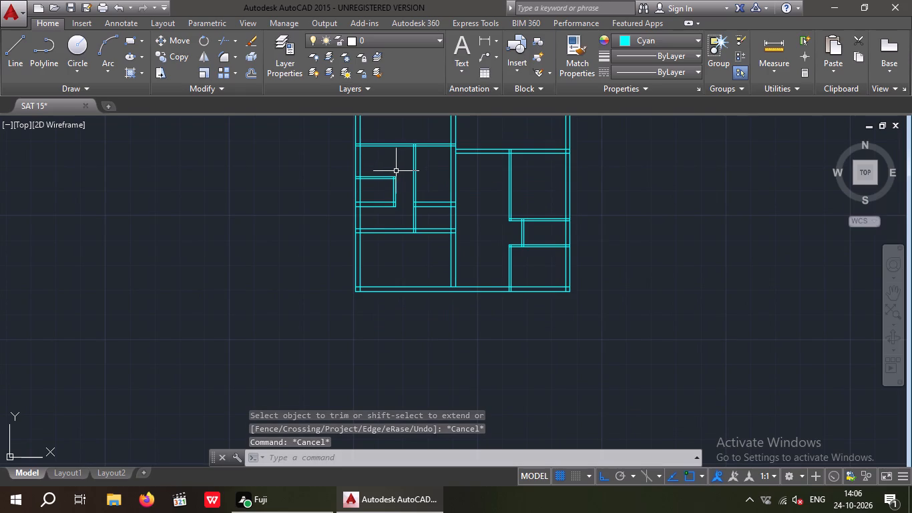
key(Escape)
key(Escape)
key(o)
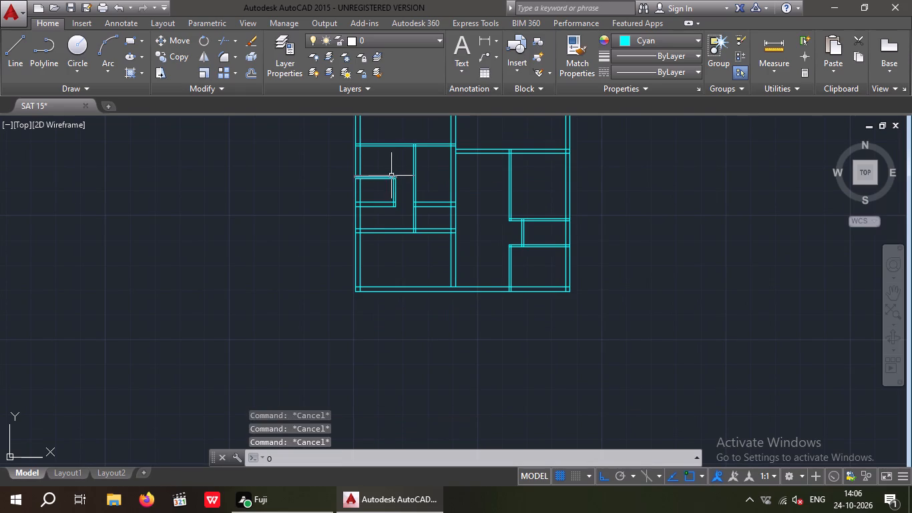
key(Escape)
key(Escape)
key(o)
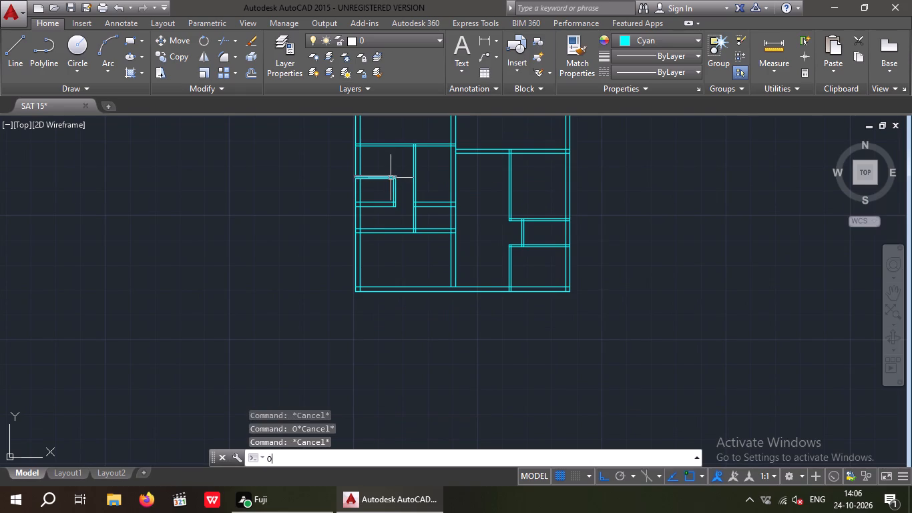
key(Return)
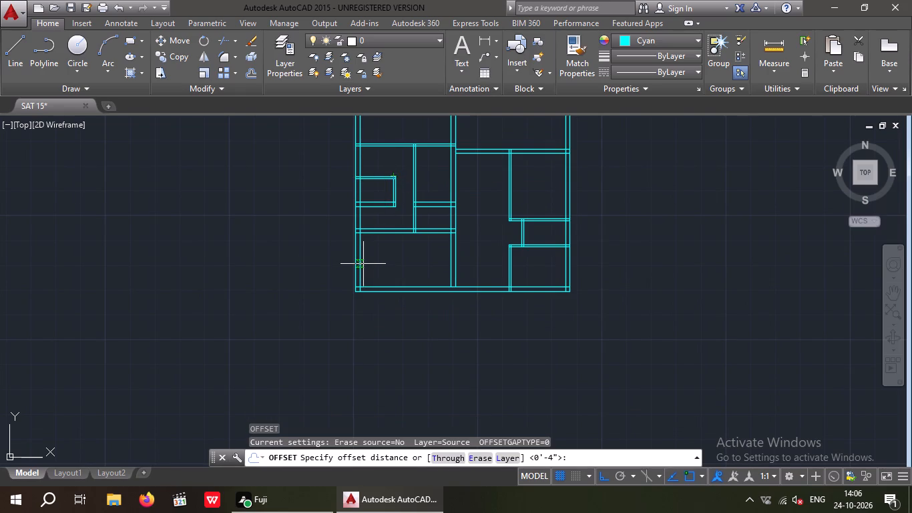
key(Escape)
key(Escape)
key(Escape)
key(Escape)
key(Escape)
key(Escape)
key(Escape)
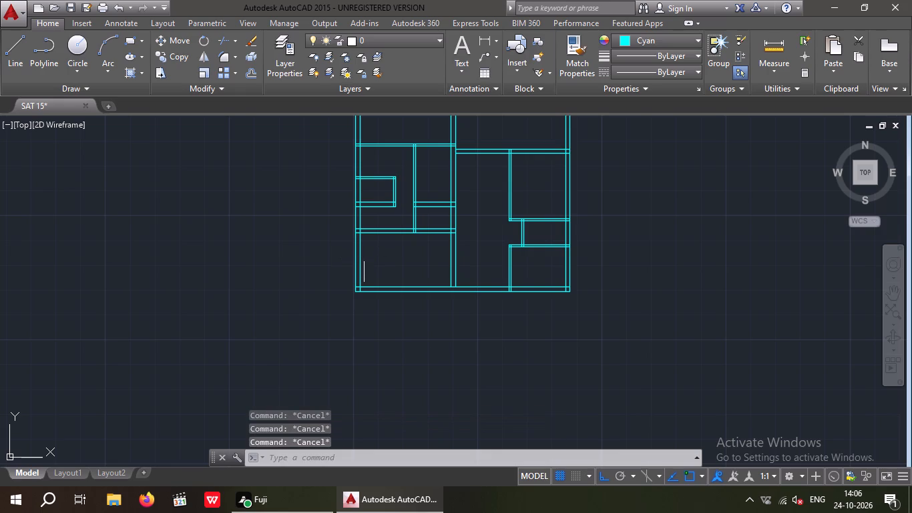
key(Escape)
Offset the inner line of the plan's left exterior wall 10'4.5" to the right into the bottom-left room.
key(o)
key(Return)
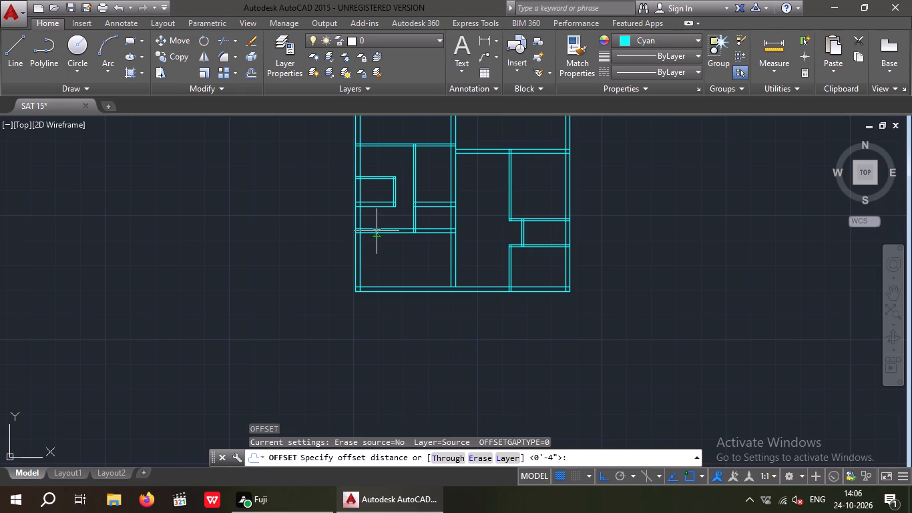
key(1)
key(0)
key(apostrophe)
key(4)
key(period)
key(5)
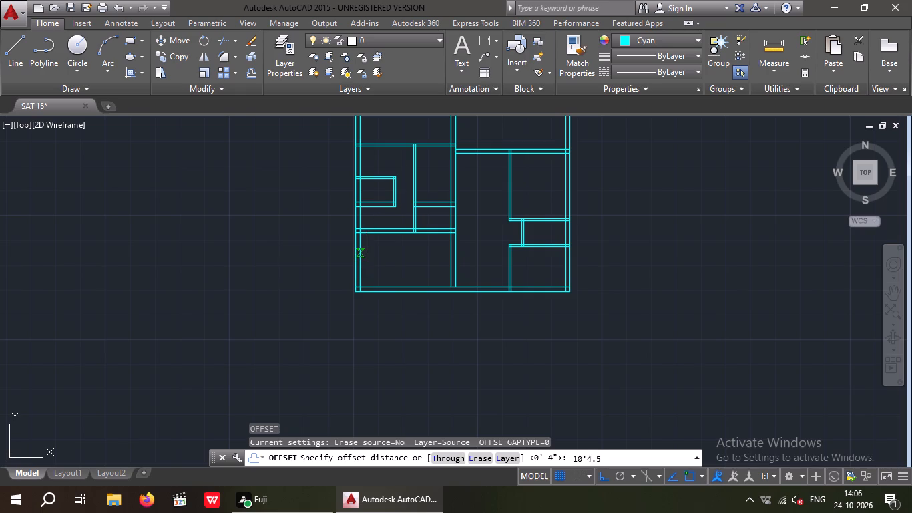
key(shift+quotedbl)
key(Return)
scroll(368, 252, up, 2)
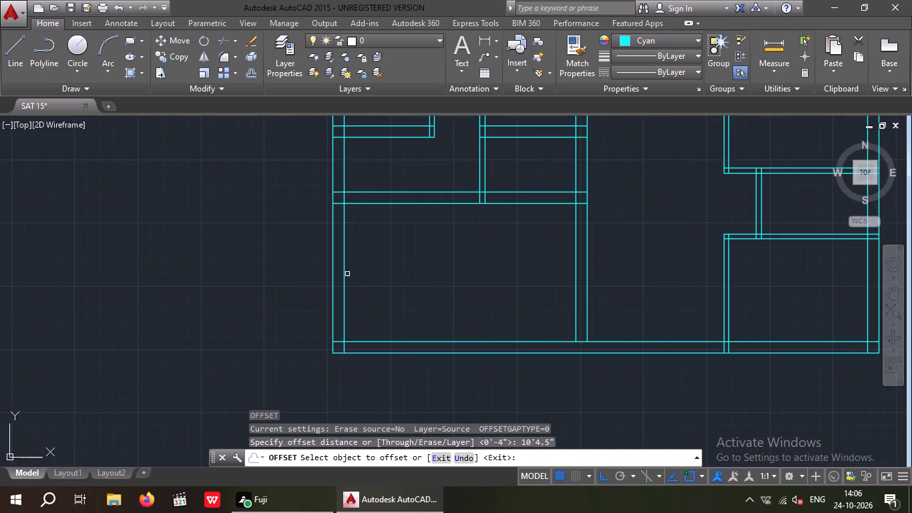
click(345, 276)
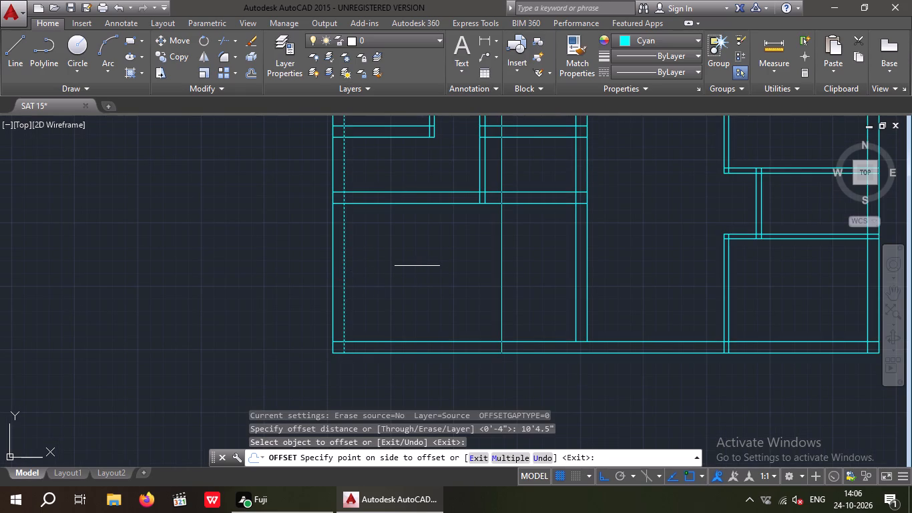
click(417, 266)
middle_drag(401, 241, 382, 240)
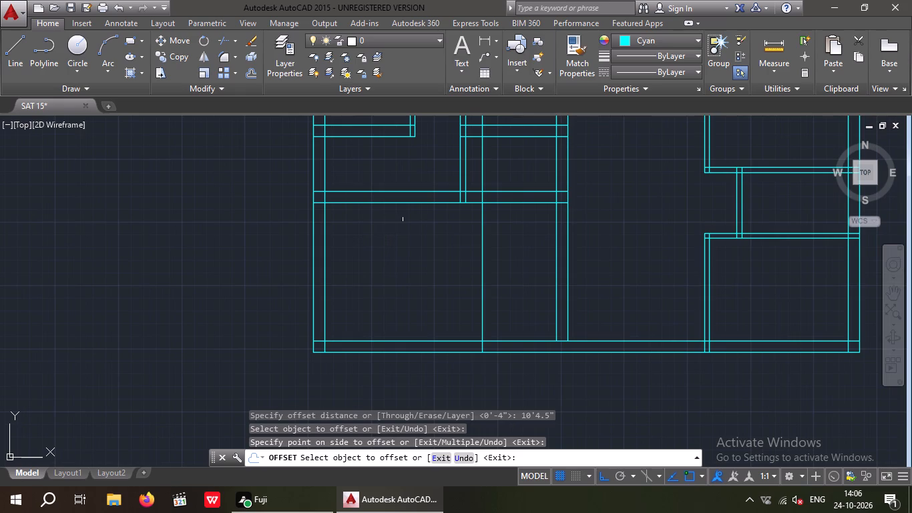
key(Escape)
key(Escape)
key(Escape)
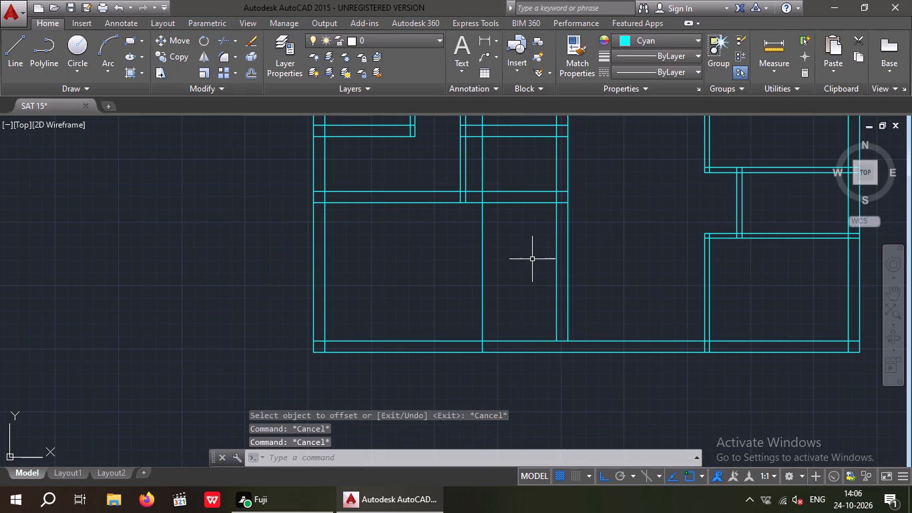
Trim the left line of the left bay's right-hand wall below the lower 9" horizontal wall.
text(TR)
key(space)
key(space)
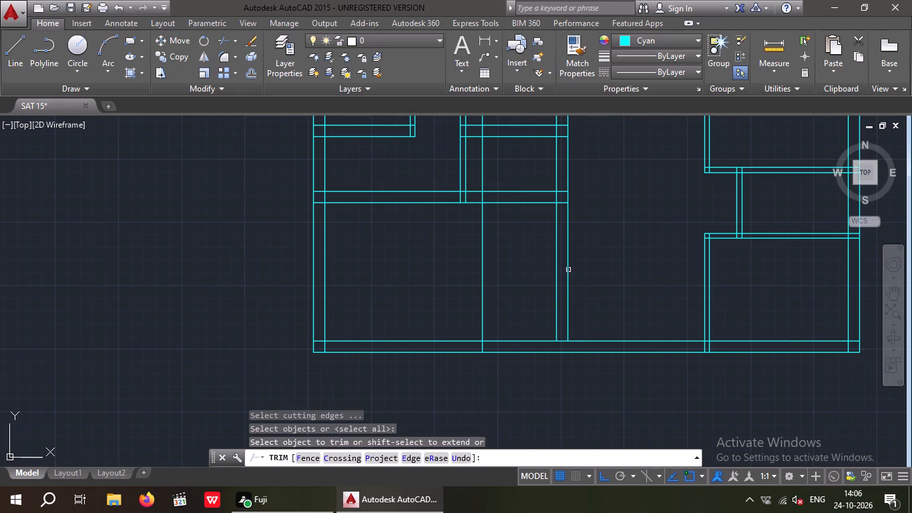
scroll(584, 279, up, 2)
scroll(521, 292, down, 2)
click(517, 289)
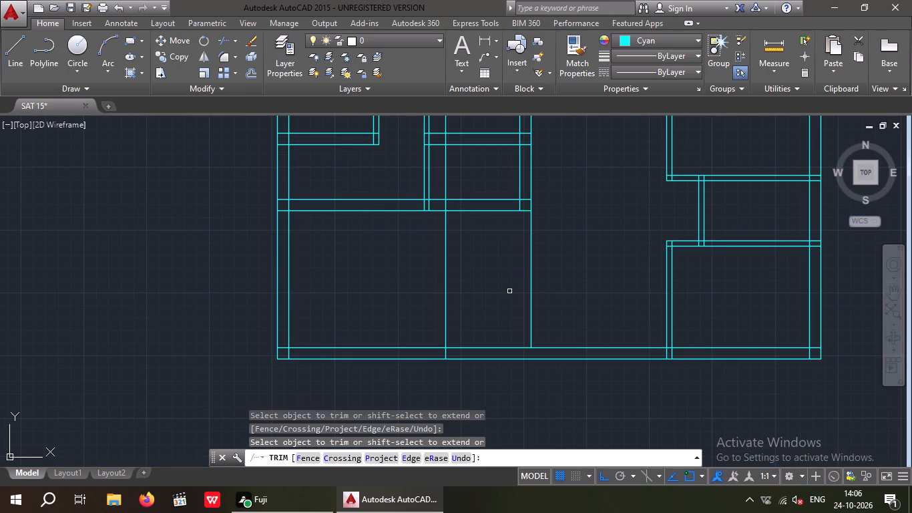
key(Escape)
key(Escape)
key(Escape)
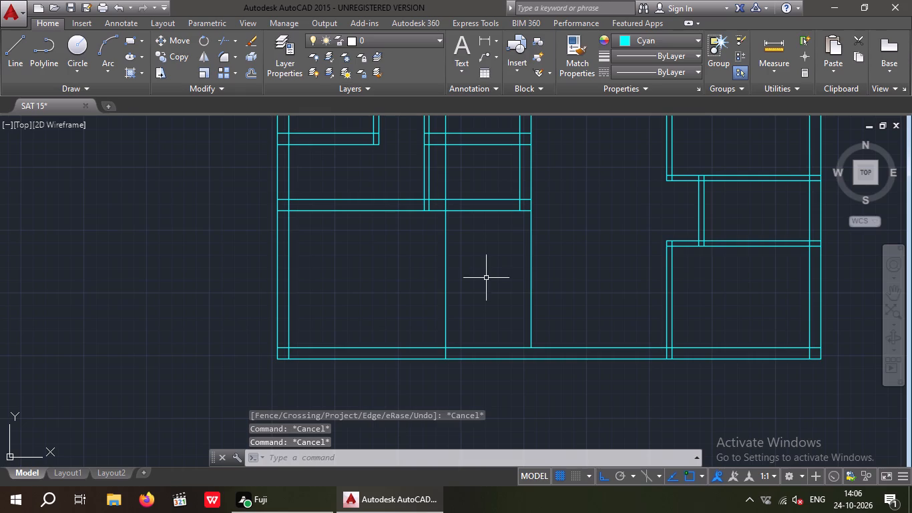
Offset the new vertical line in the bottom-left room 4" to the right to form a 4" partition.
key(o)
key(Return)
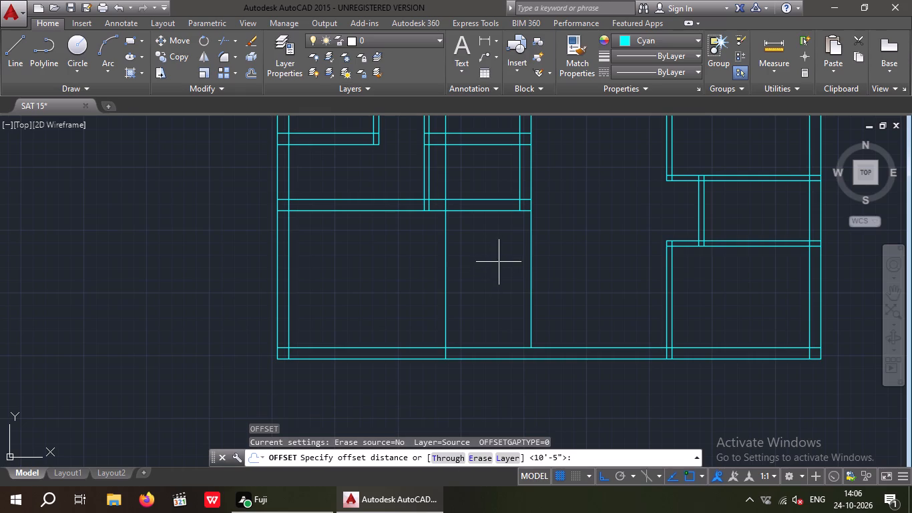
key(4)
key(shift+quotedbl)
key(Return)
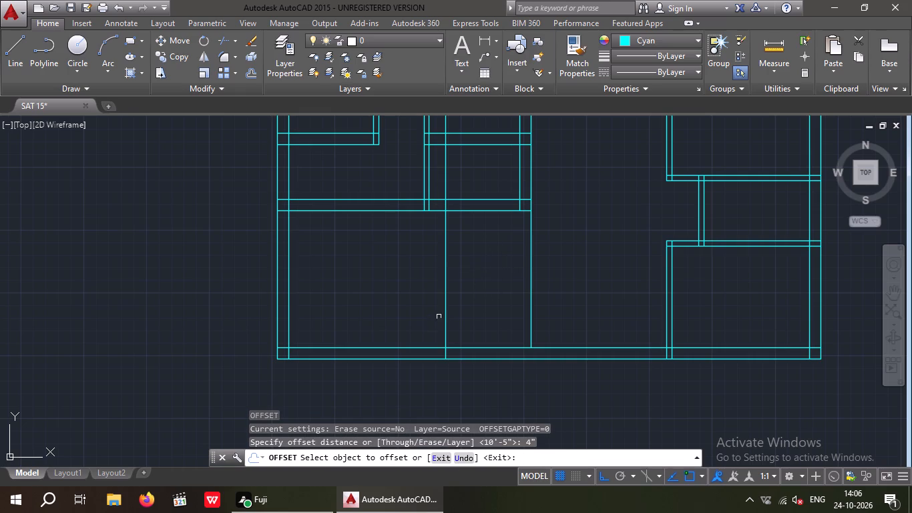
click(445, 308)
click(455, 307)
key(Escape)
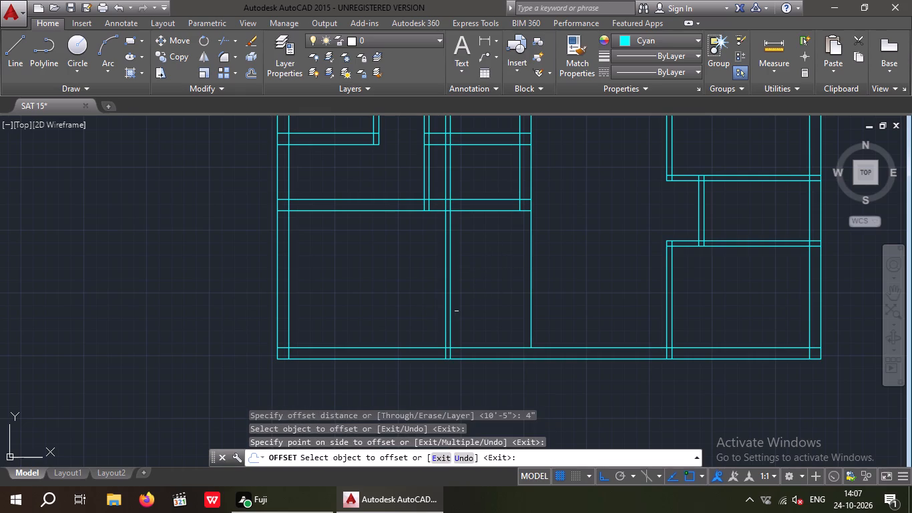
Trim away the new 4" vertical partition's lines above the lower 9" horizontal wall in the left bay.
key(Escape)
key(t)
text(R)
key(space)
key(space)
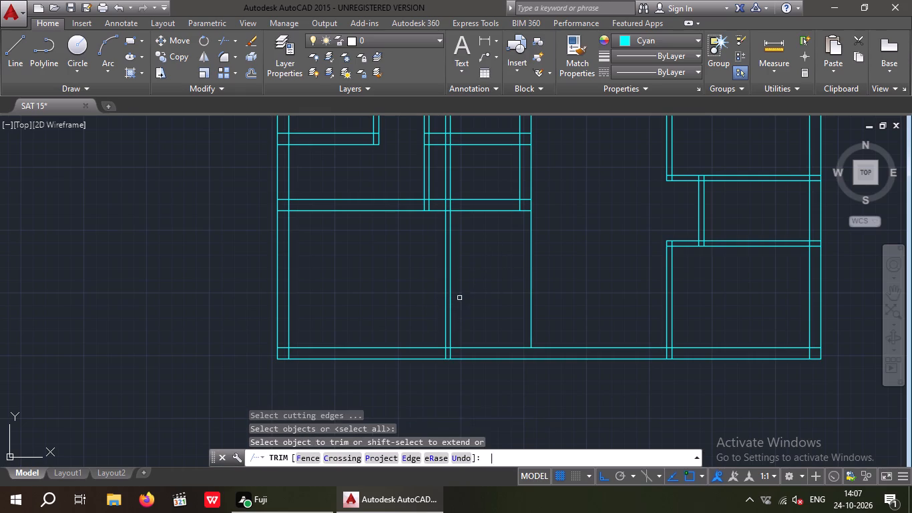
scroll(459, 248, up, 3)
middle_drag(468, 275, 484, 368)
middle_drag(481, 286, 475, 363)
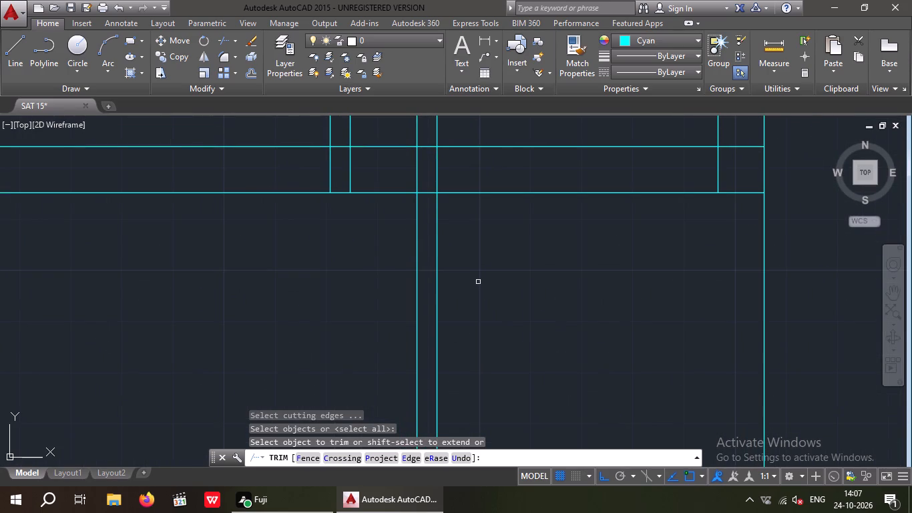
drag(445, 146, 407, 190)
click(407, 191)
scroll(420, 168, down, 3)
middle_drag(461, 228, 409, 242)
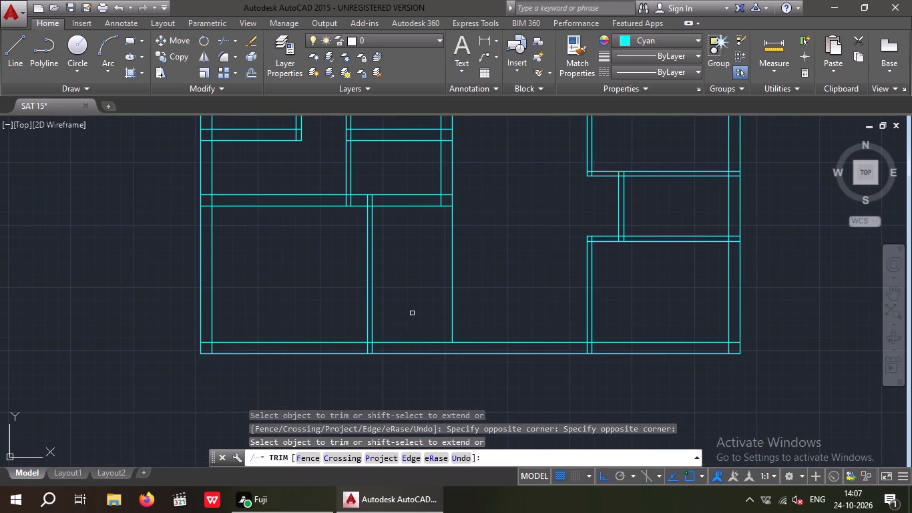
key(Escape)
key(Escape)
Offset the right line of the 4" partition in the bottom-left room 5' to the right.
key(o)
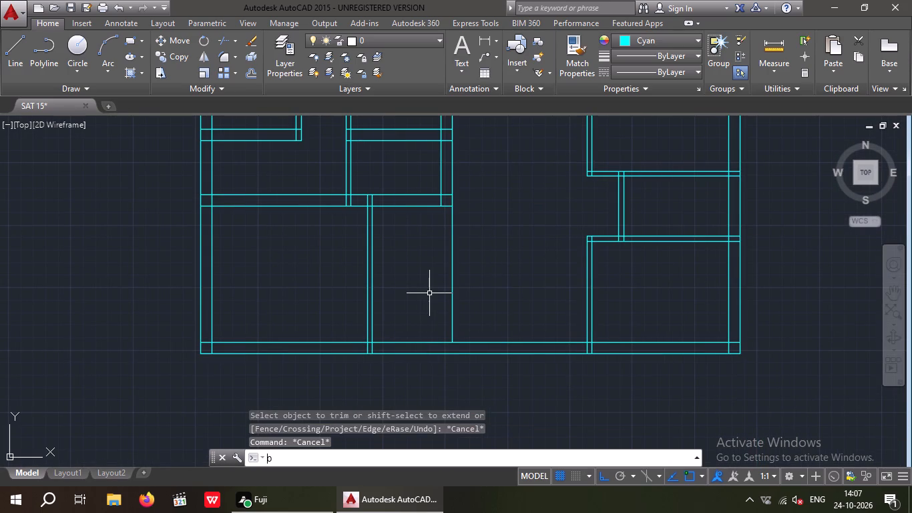
key(Return)
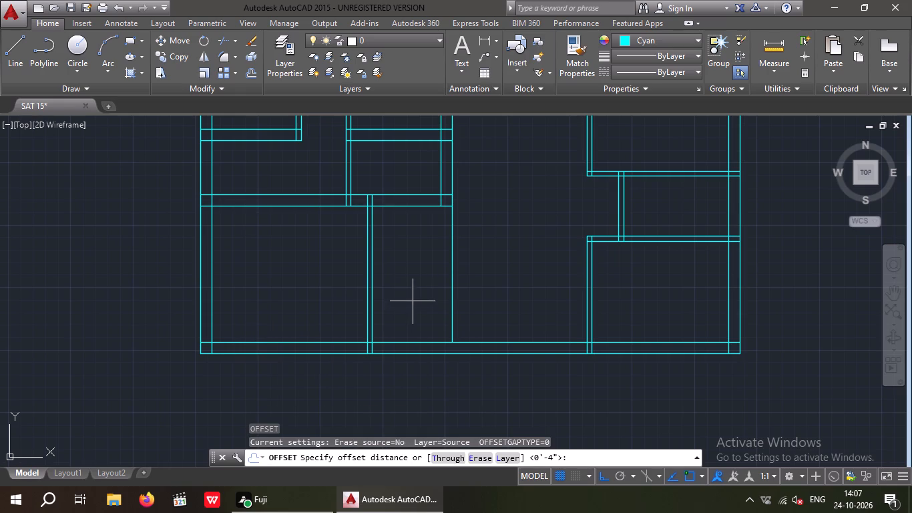
key(5)
key(apostrophe)
key(Return)
scroll(373, 317, up, 3)
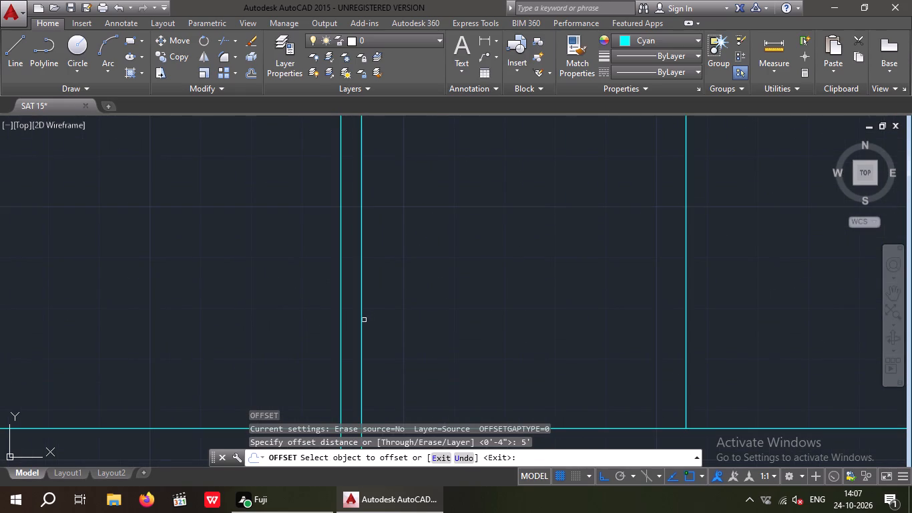
click(361, 322)
scroll(431, 304, down, 2)
click(443, 301)
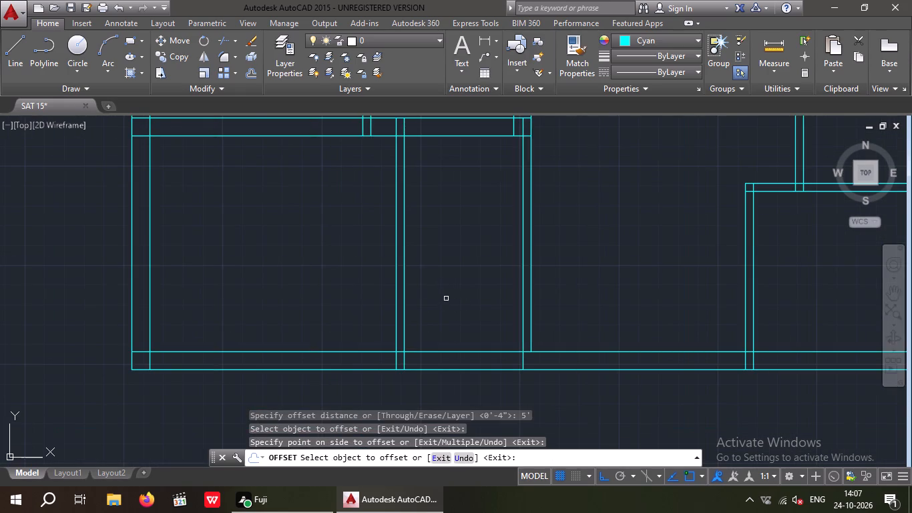
scroll(446, 299, down, 1)
middle_drag(455, 295, 454, 307)
key(Escape)
key(Escape)
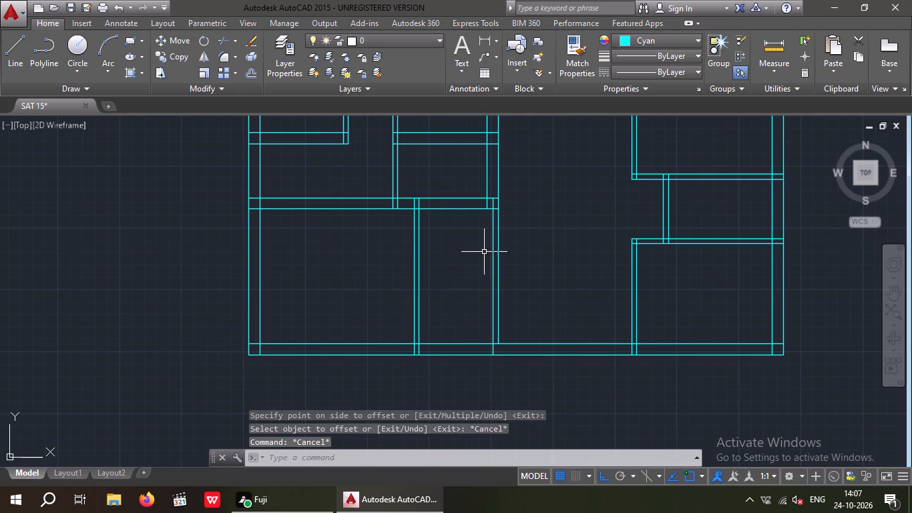
key(Escape)
key(Escape)
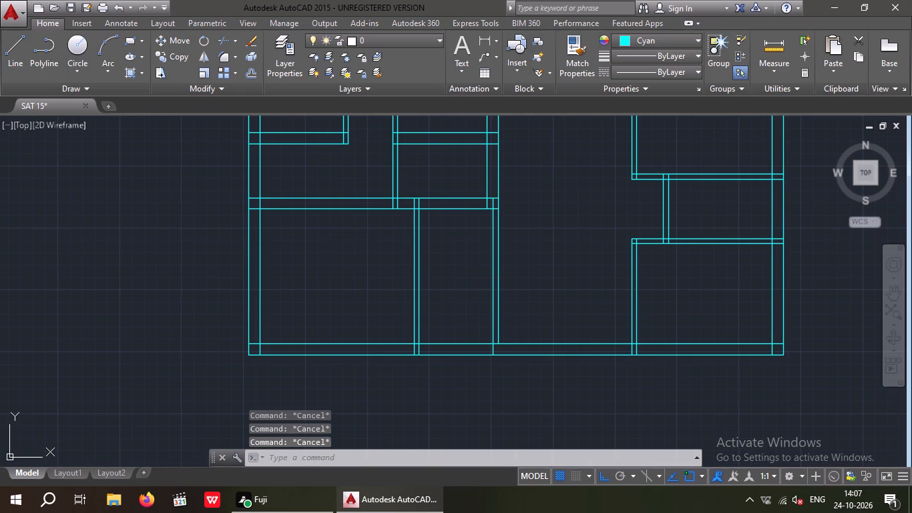
Trim the new vertical line's stub inside the plan's bottom exterior wall.
key(t)
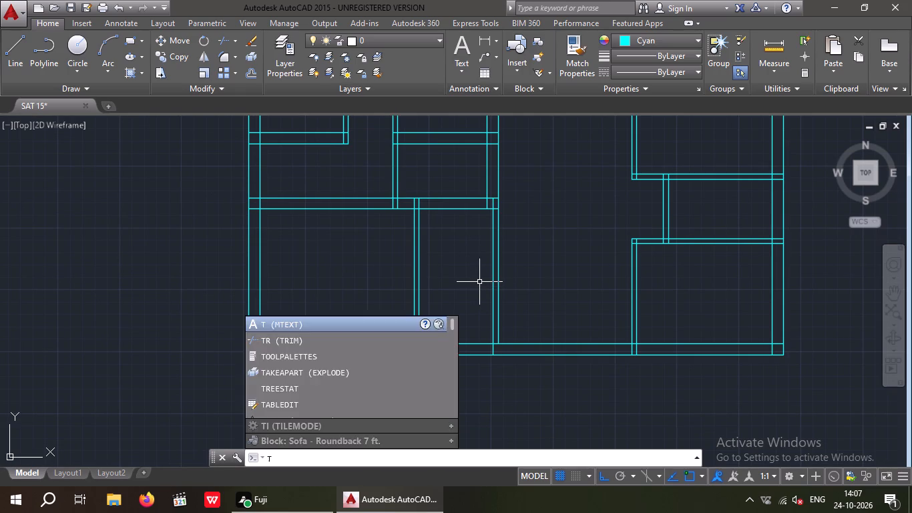
key(Escape)
key(Escape)
text(TR)
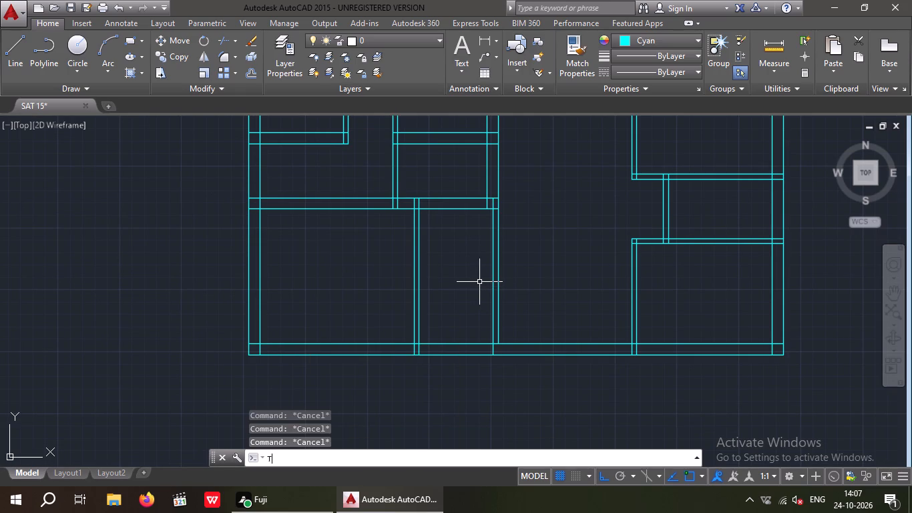
key(space)
key(space)
scroll(490, 361, up, 3)
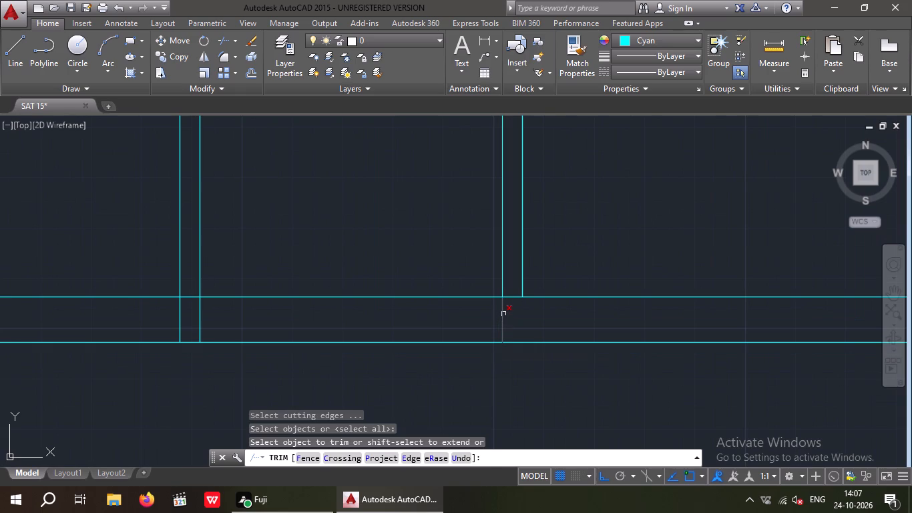
click(504, 313)
click(511, 317)
drag(514, 311, 483, 320)
click(483, 320)
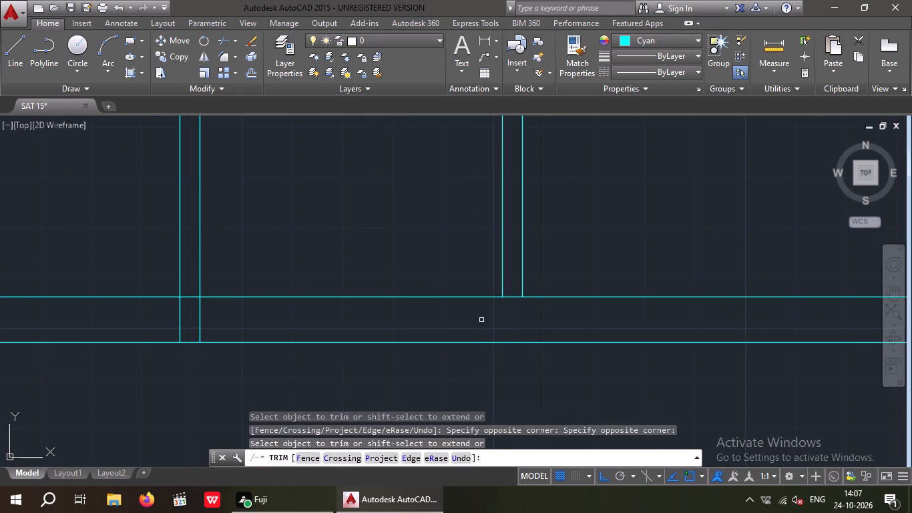
scroll(479, 315, down, 3)
middle_drag(466, 357, 467, 371)
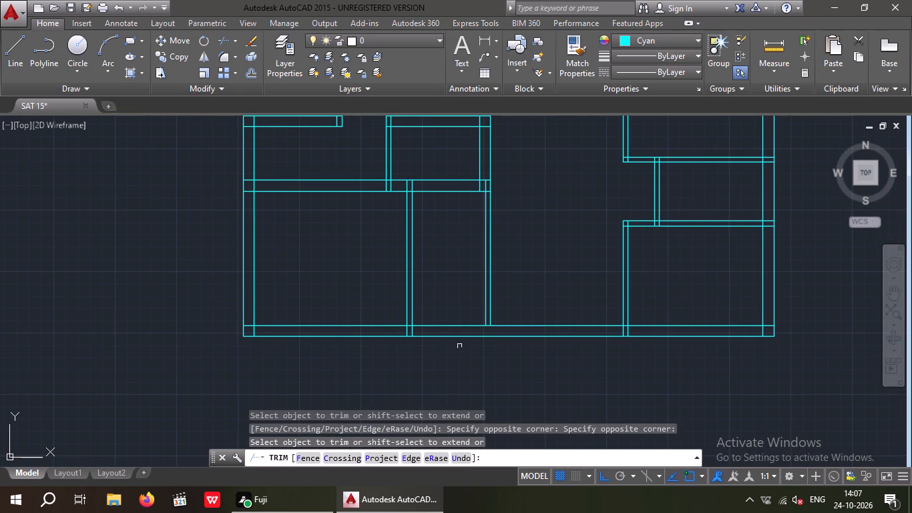
key(Escape)
key(Escape)
Offset the inner line of the plan's bottom exterior wall 5'7.5" upward.
key(o)
key(Return)
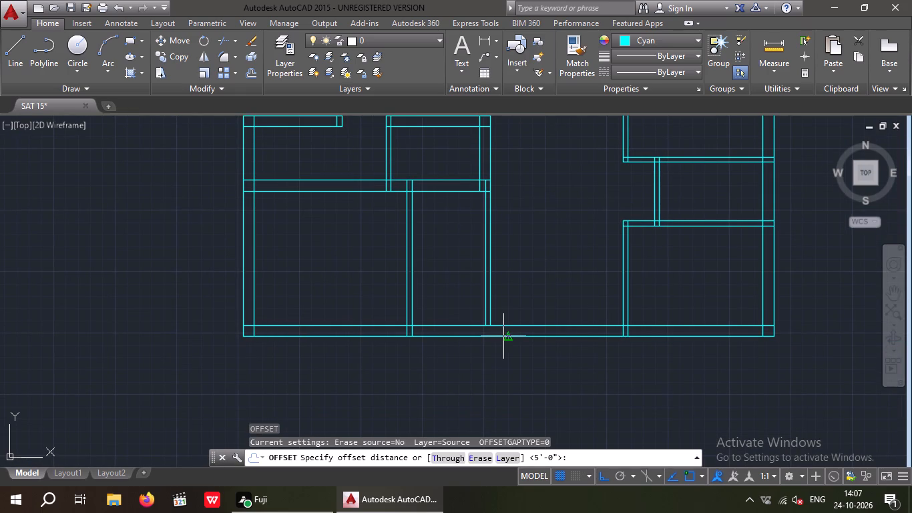
key(5)
key(apostrophe)
text(7.5")
key(Return)
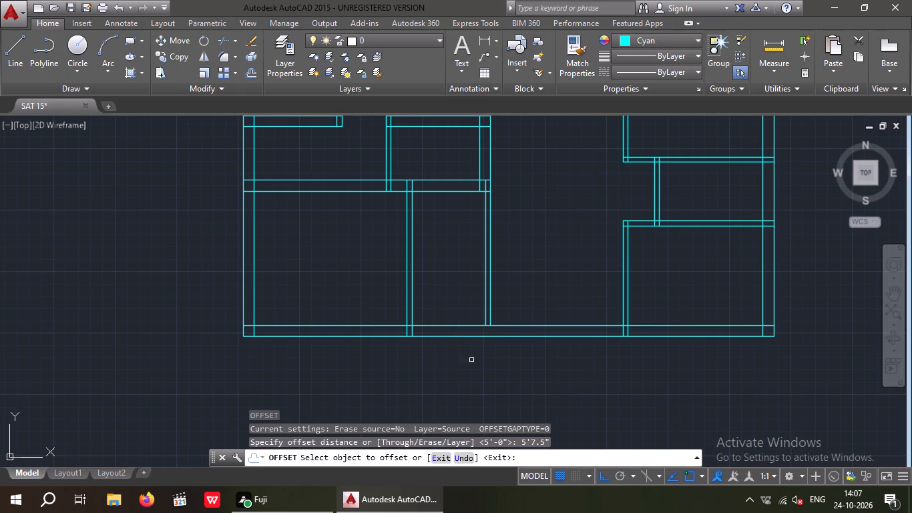
drag(446, 326, 445, 318)
click(445, 311)
key(Escape)
key(Escape)
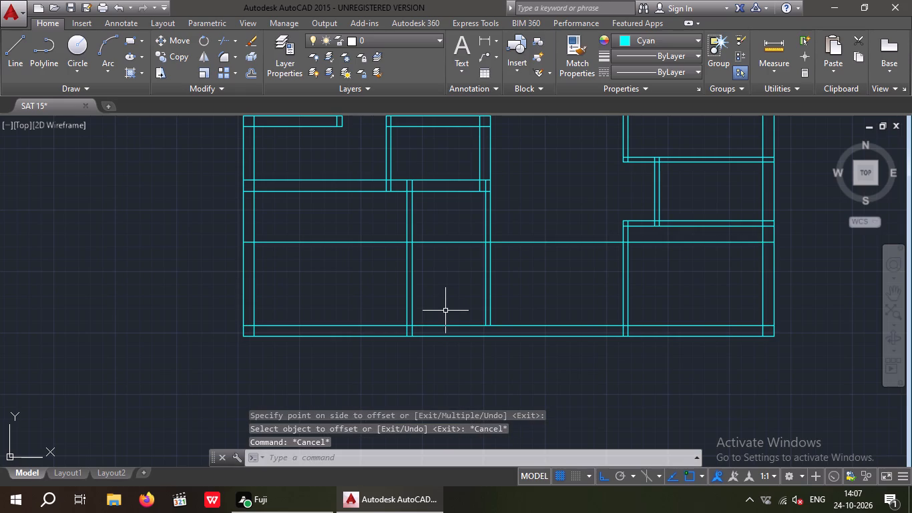
Offset the new horizontal line 4" upward to form a 4" partition.
key(o)
key(Return)
key(4)
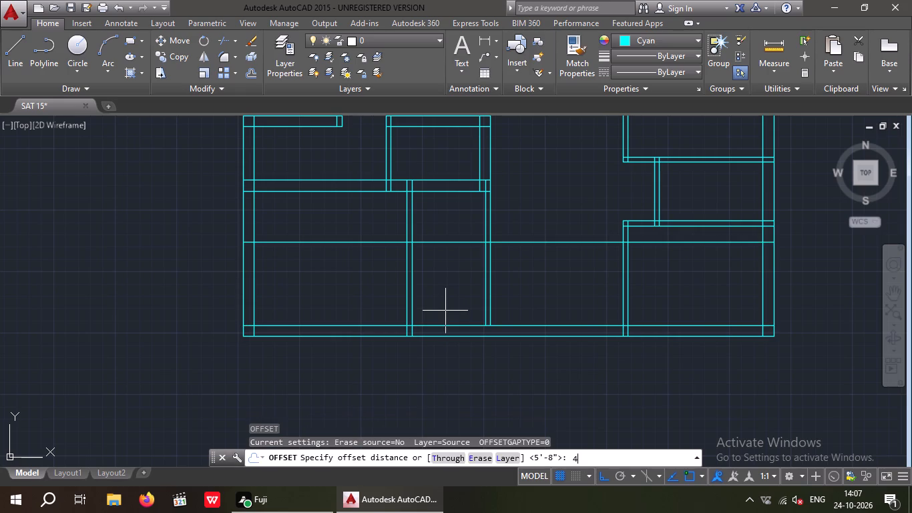
key(shift+quotedbl)
key(Return)
click(440, 241)
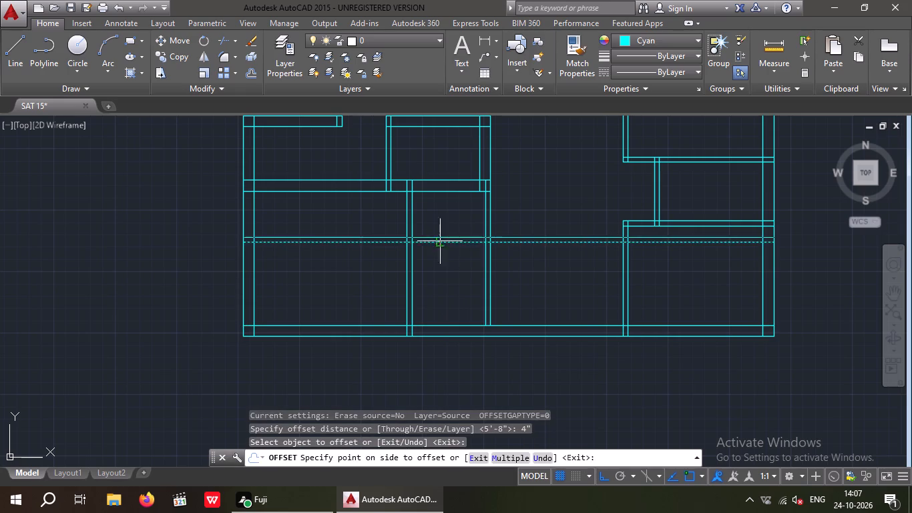
click(440, 232)
key(Escape)
key(Escape)
key(Escape)
Trim the 4" horizontal partition's lines on both sides of the narrow room so they span only that room.
text(TR)
key(space)
key(space)
scroll(368, 239, up, 4)
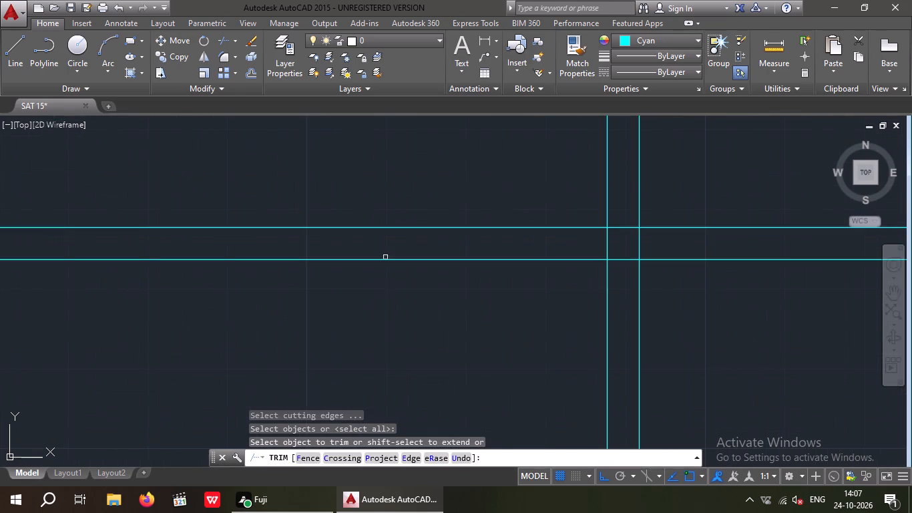
middle_drag(387, 259, 288, 294)
drag(374, 315, 326, 279)
click(302, 241)
scroll(309, 230, down, 3)
middle_drag(309, 230, 261, 259)
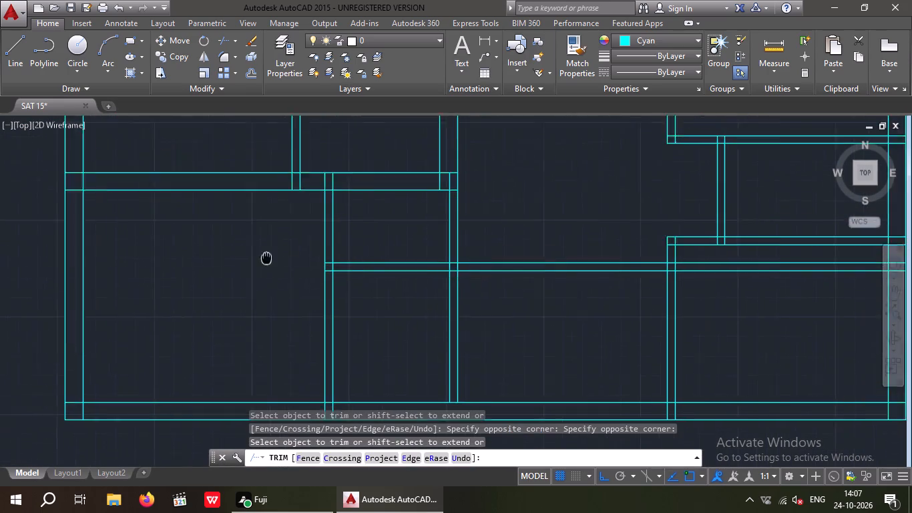
middle_drag(261, 259, 160, 267)
scroll(358, 277, up, 4)
middle_drag(375, 277, 441, 255)
drag(458, 312, 421, 279)
click(379, 208)
scroll(389, 204, down, 4)
middle_drag(403, 218, 446, 222)
key(Escape)
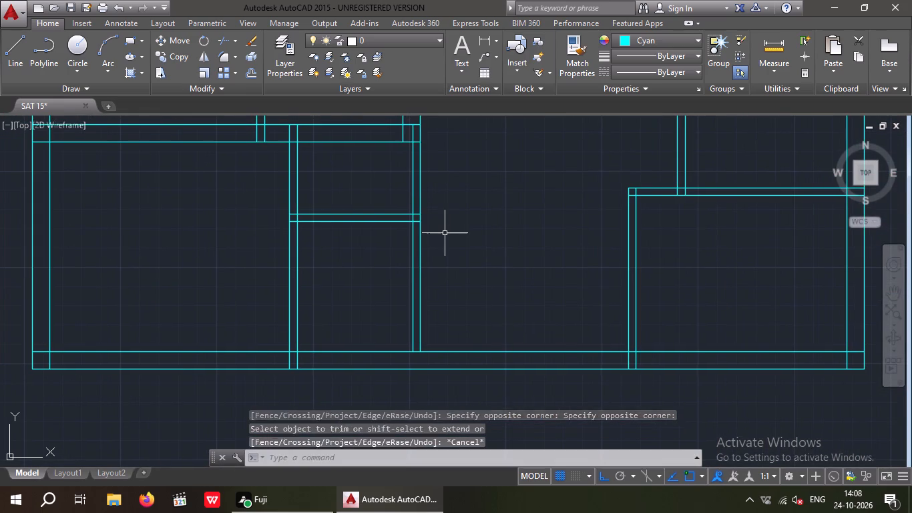
key(Escape)
middle_drag(436, 223, 441, 252)
key(Escape)
key(Escape)
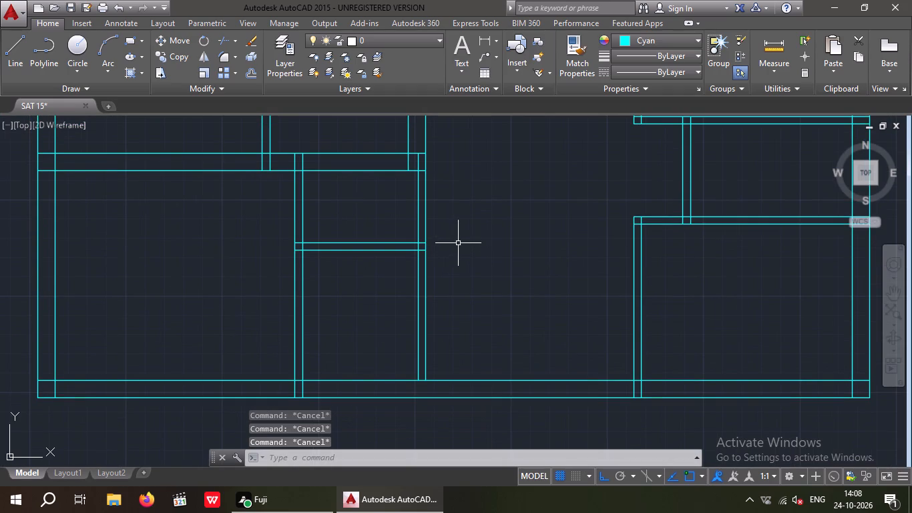
Trim the 4" partition's stubs and the left bay's right-hand wall inner-line stub inside the lower 9" horizontal wall.
key(t)
key(r)
key(space)
key(space)
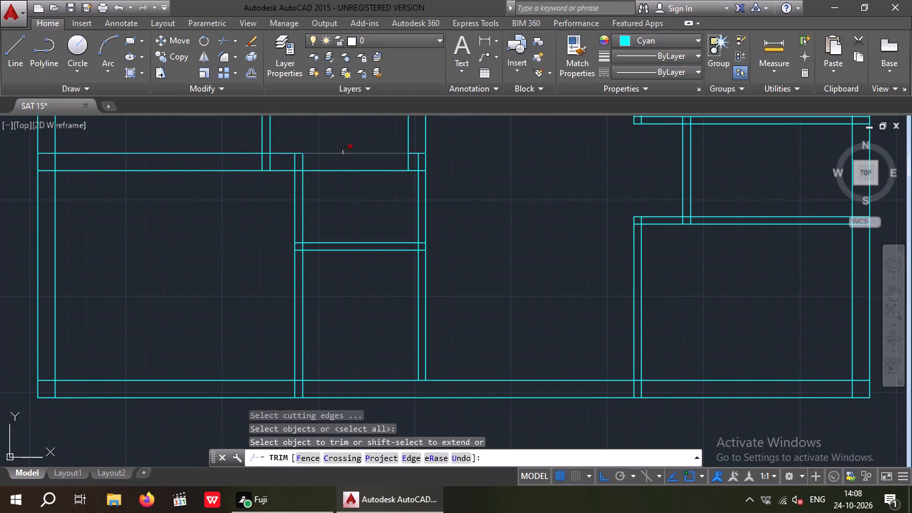
scroll(345, 159, up, 4)
scroll(272, 174, down, 2)
drag(232, 178, 158, 176)
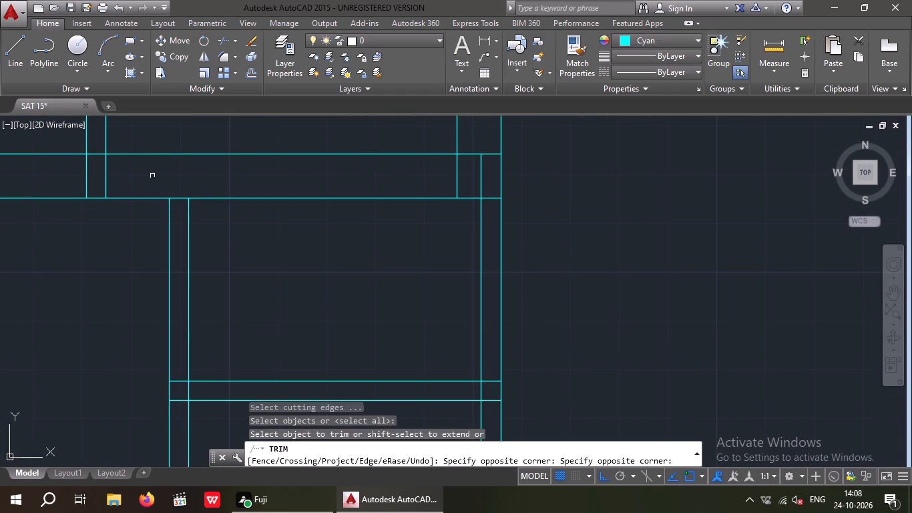
click(152, 176)
scroll(166, 167, down, 2)
scroll(283, 170, up, 4)
drag(280, 164, 269, 174)
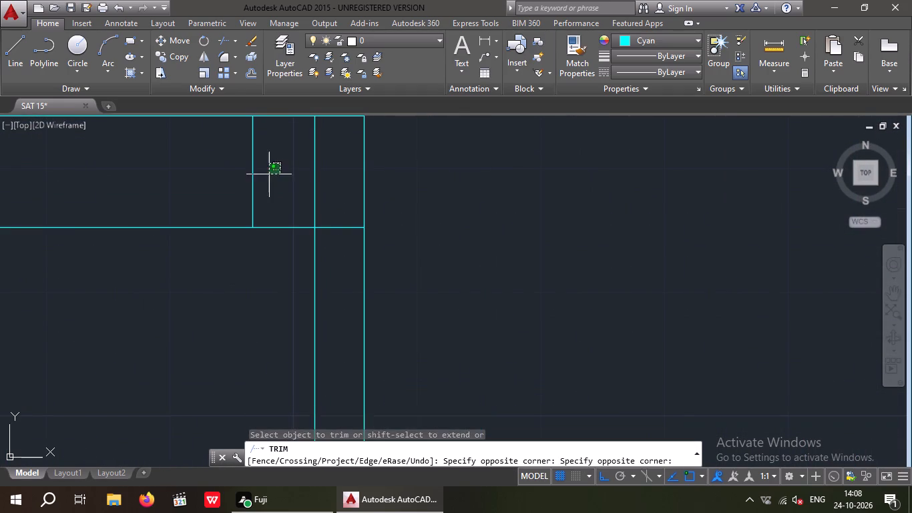
drag(269, 174, 231, 180)
click(230, 180)
scroll(236, 164, down, 3)
Trim the narrow room's four vertical wall lines between the lower 9" horizontal wall and the 4" horizontal partition.
drag(294, 212, 228, 234)
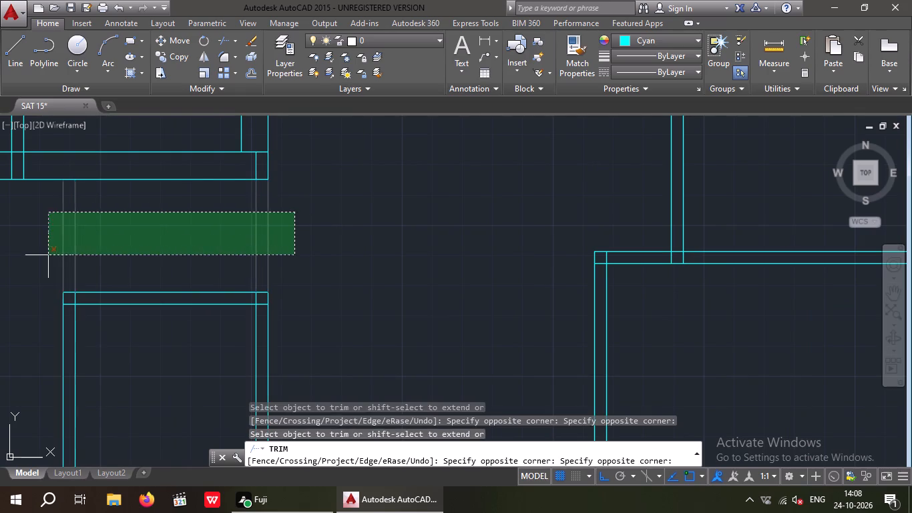
click(48, 255)
scroll(61, 220, down, 2)
middle_drag(73, 236, 156, 234)
scroll(226, 227, down, 1)
middle_drag(228, 248, 266, 312)
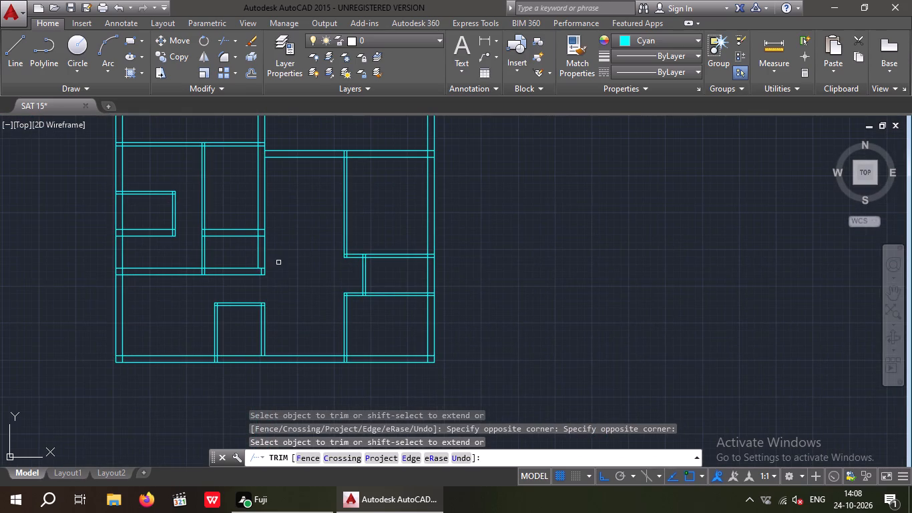
key(Escape)
key(Escape)
Examine the lower half of the existing labelled floor plan for its wall layout and room sizes.
middle_drag(283, 282, 289, 311)
scroll(287, 253, down, 1)
middle_drag(289, 260, 272, 330)
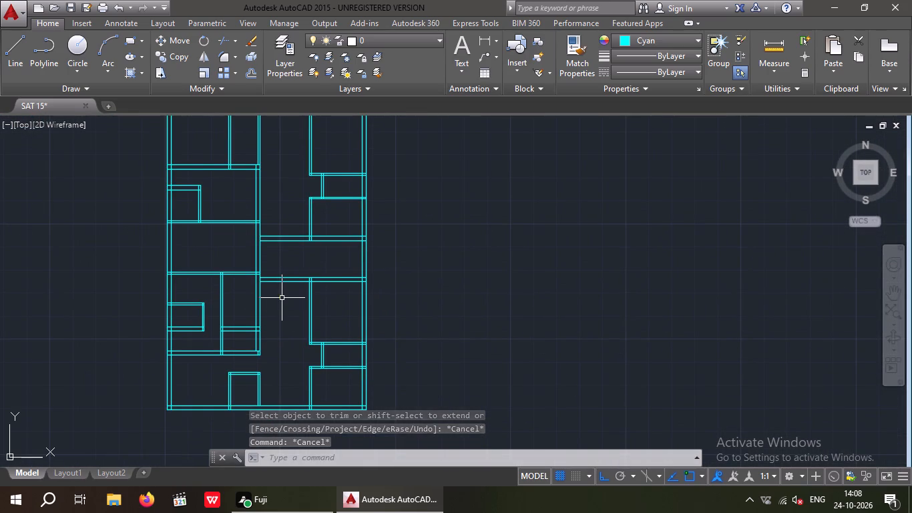
key(Escape)
key(Escape)
scroll(282, 304, down, 1)
middle_drag(271, 334, 274, 346)
middle_drag(305, 280, 324, 269)
scroll(323, 269, down, 3)
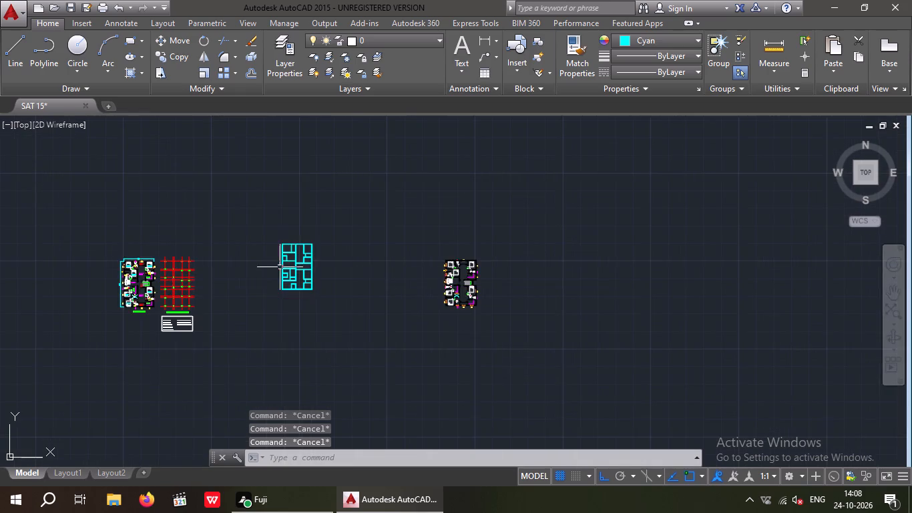
middle_drag(283, 285, 341, 279)
scroll(198, 305, up, 5)
middle_drag(221, 240, 233, 290)
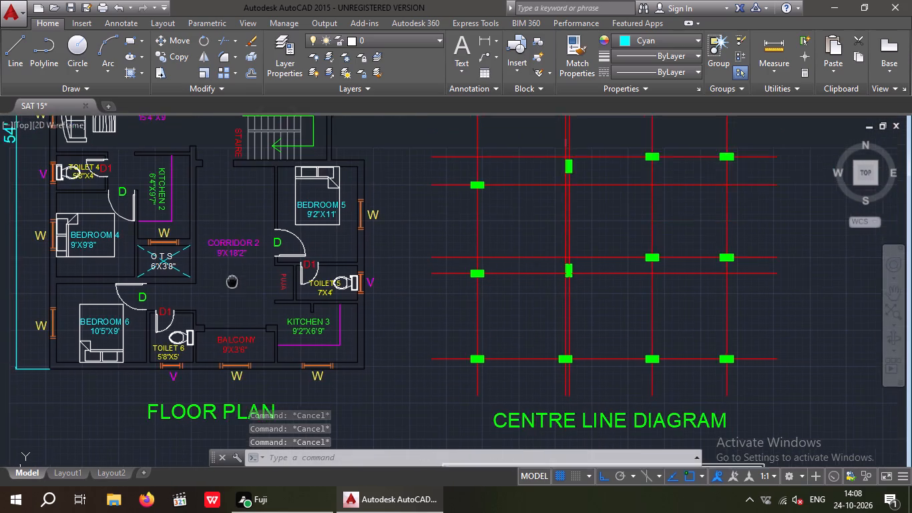
middle_drag(233, 290, 238, 323)
middle_drag(222, 220, 225, 255)
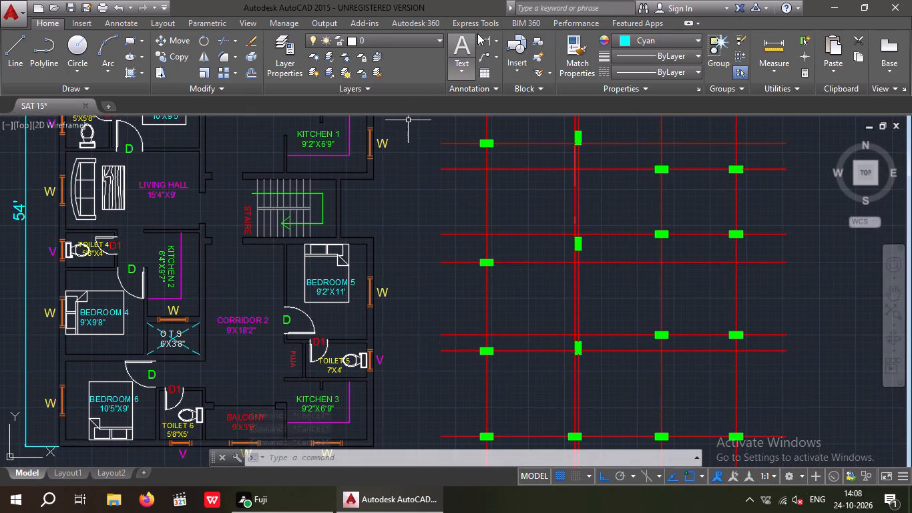
Measure the width of the opening between the corridor wall stub and the staircase's horizontal wall in the existing plan.
click(482, 38)
scroll(211, 244, up, 5)
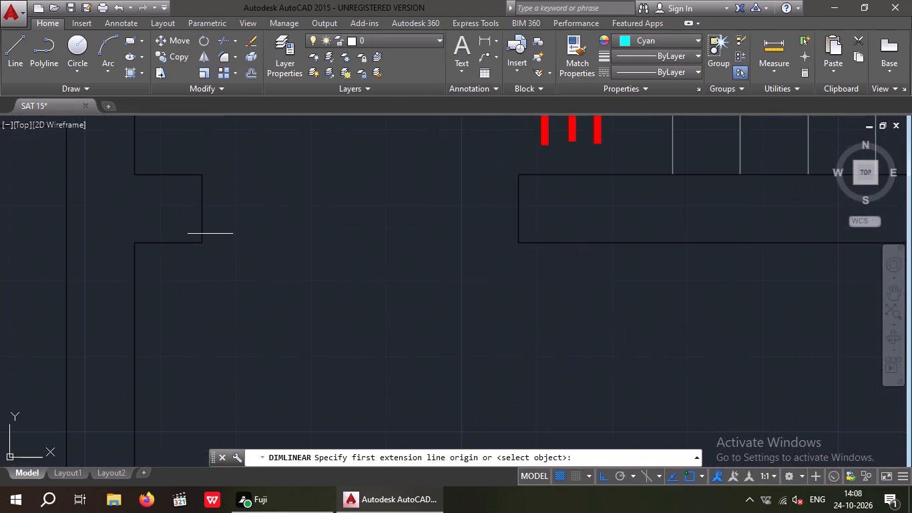
drag(202, 243, 229, 248)
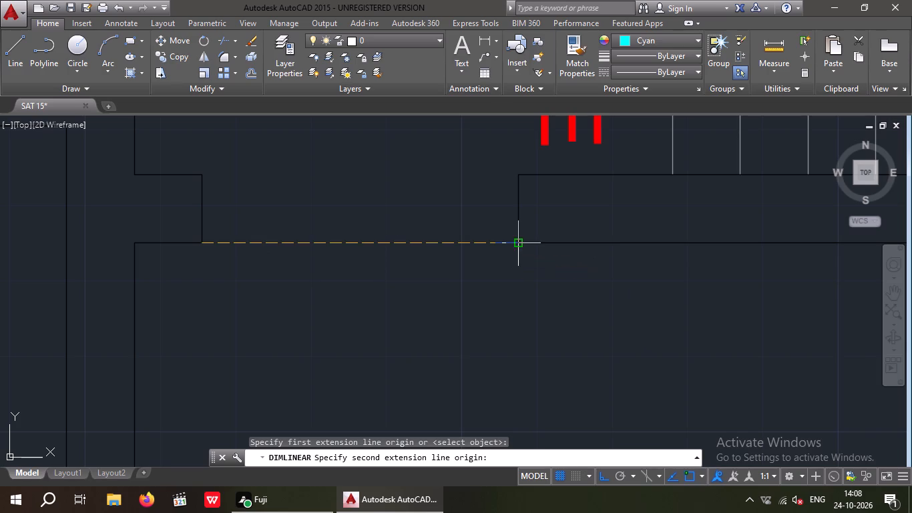
drag(519, 240, 505, 249)
key(Escape)
Measure how far the short wall stub beside the living hall projects into the corridor in the existing plan copy.
scroll(436, 231, down, 4)
middle_drag(431, 246, 242, 272)
scroll(265, 252, down, 2)
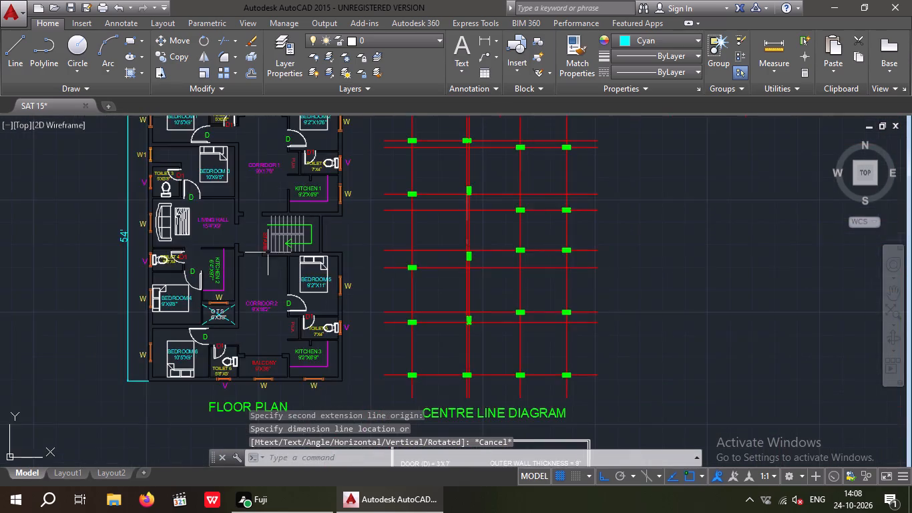
scroll(434, 265, down, 1)
middle_drag(435, 265, 184, 265)
scroll(536, 240, down, 1)
middle_drag(535, 238, 202, 246)
scroll(310, 202, up, 4)
scroll(295, 218, down, 4)
scroll(711, 244, up, 5)
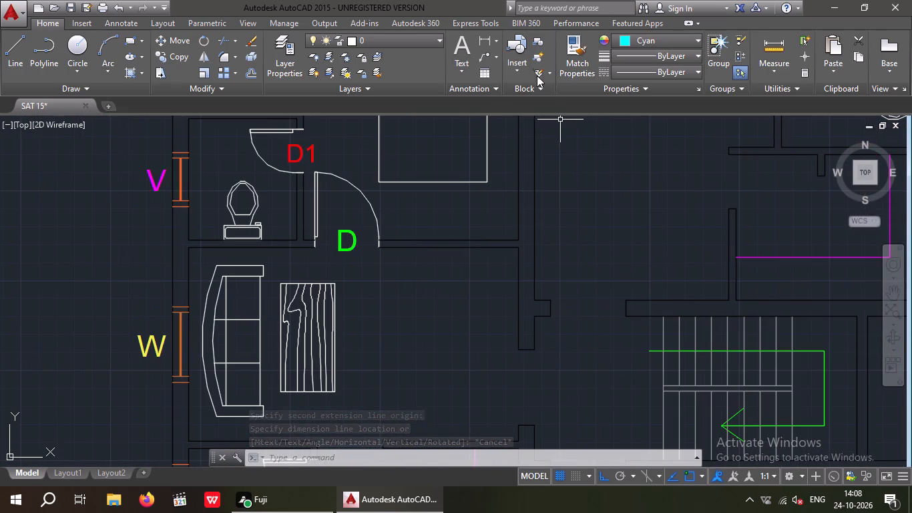
click(481, 46)
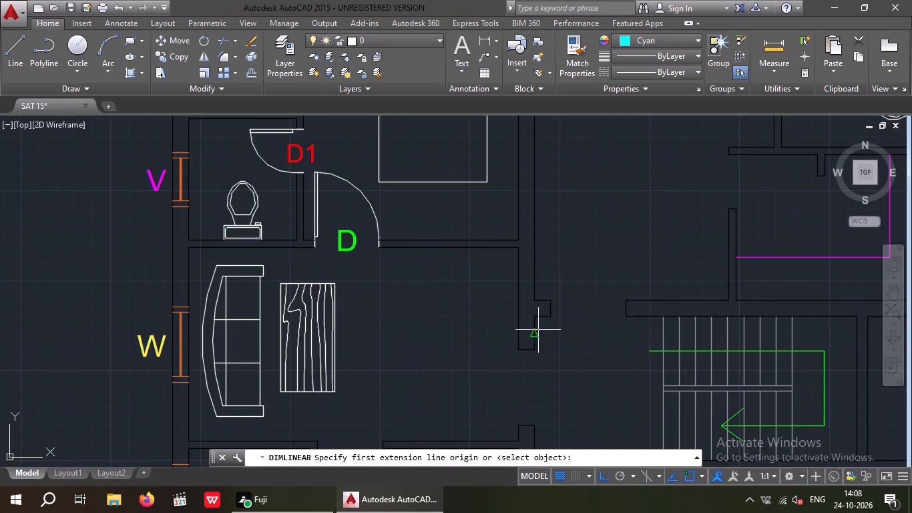
scroll(541, 324, up, 3)
drag(513, 301, 531, 303)
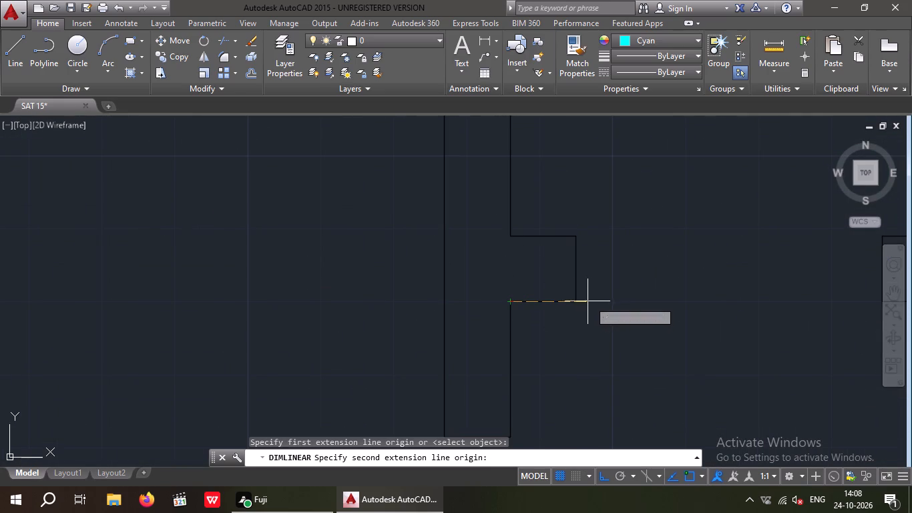
click(578, 301)
key(Escape)
scroll(554, 255, down, 5)
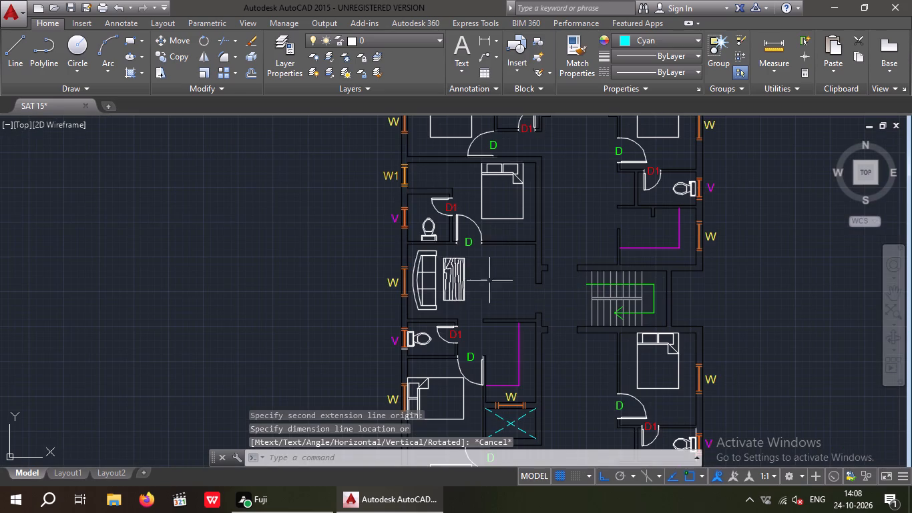
Offset the corridor-side line of the cyan plan's left bay wall 9" into the corridor.
middle_drag(504, 261, 807, 305)
scroll(404, 288, down, 3)
middle_drag(217, 256, 384, 242)
scroll(275, 239, up, 4)
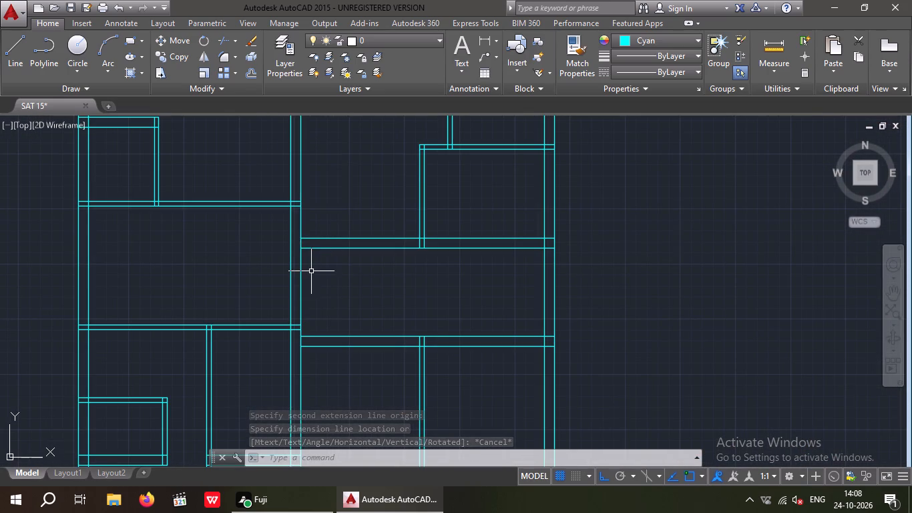
key(Escape)
key(Escape)
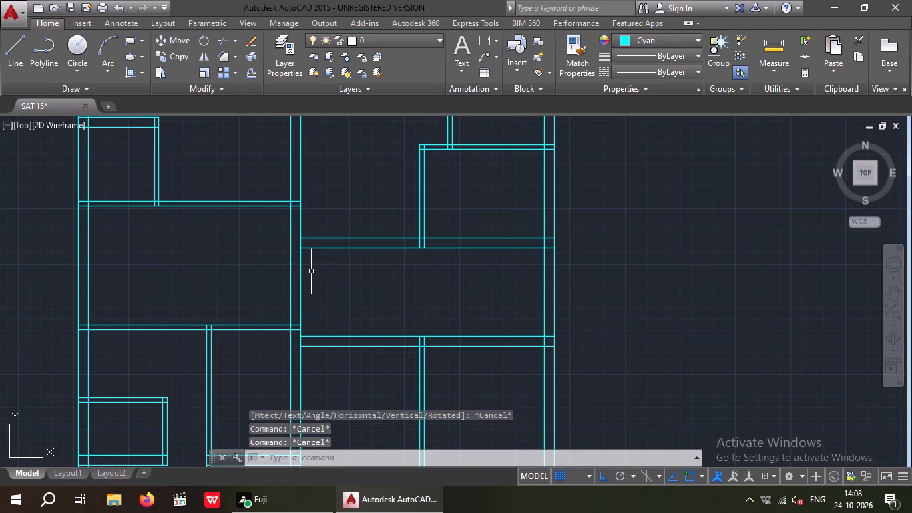
key(o)
key(Return)
key(9)
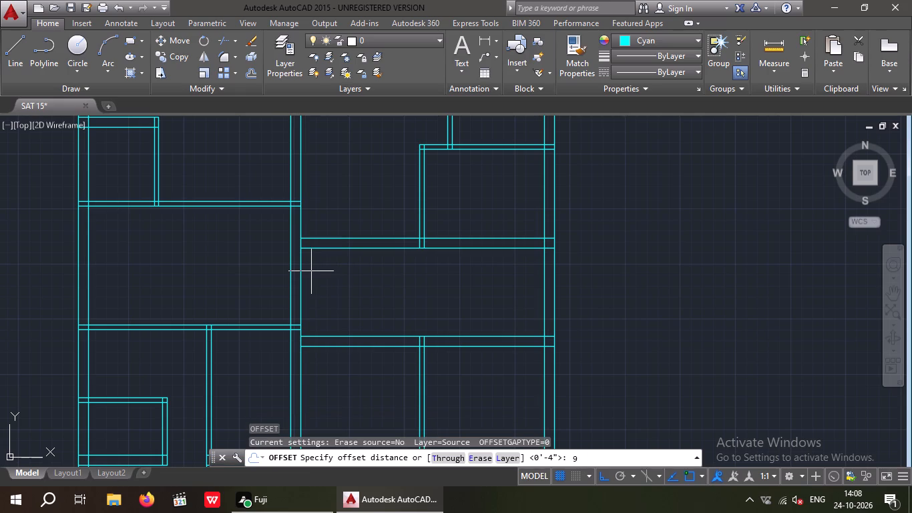
key(shift+quotedbl)
key(Return)
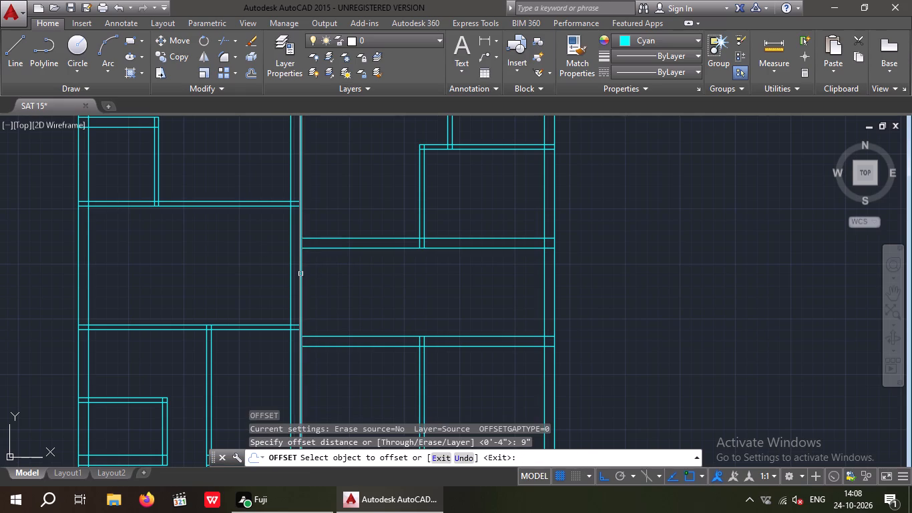
drag(300, 274, 320, 277)
click(349, 276)
key(Escape)
key(Escape)
key(Escape)
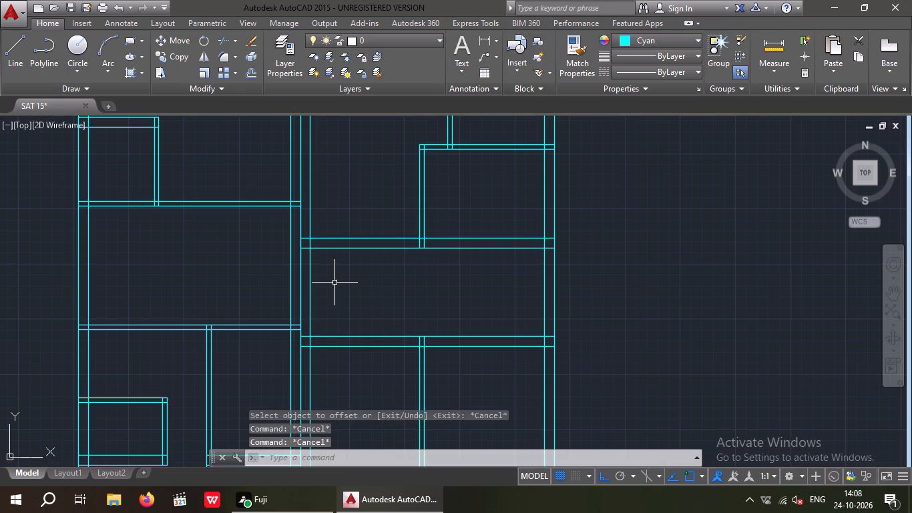
Trim the 9" offset line above, below and between the staircase bay's two horizontal walls, leaving only short end caps inside them.
key(t)
key(r)
key(space)
key(space)
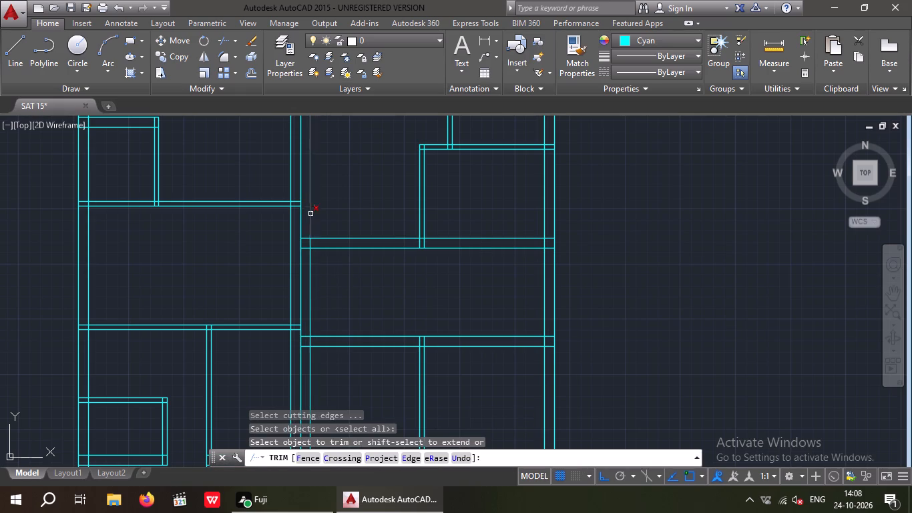
scroll(309, 218, up, 1)
click(309, 220)
scroll(310, 205, down, 1)
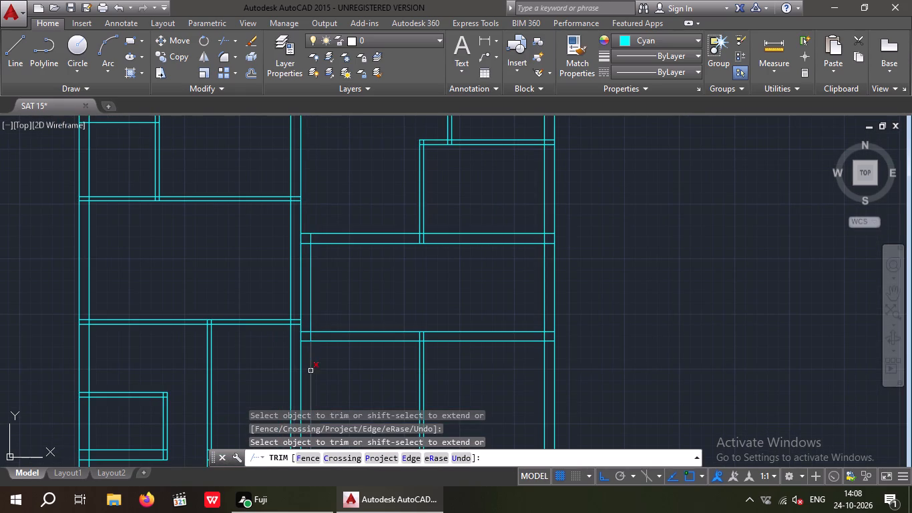
click(310, 366)
click(313, 288)
click(308, 287)
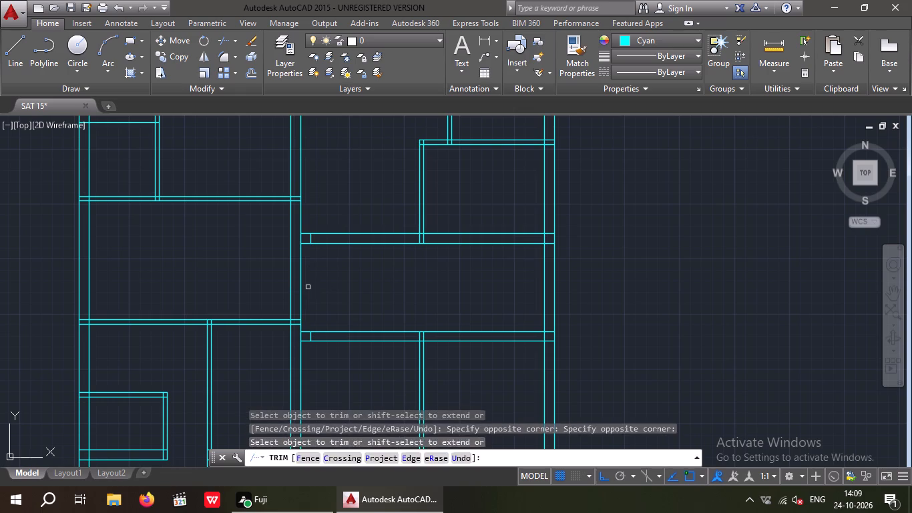
key(Escape)
key(Escape)
Offset the short end caps in the staircase bay's upper and lower horizontal walls 3'6" to the right.
key(o)
key(Return)
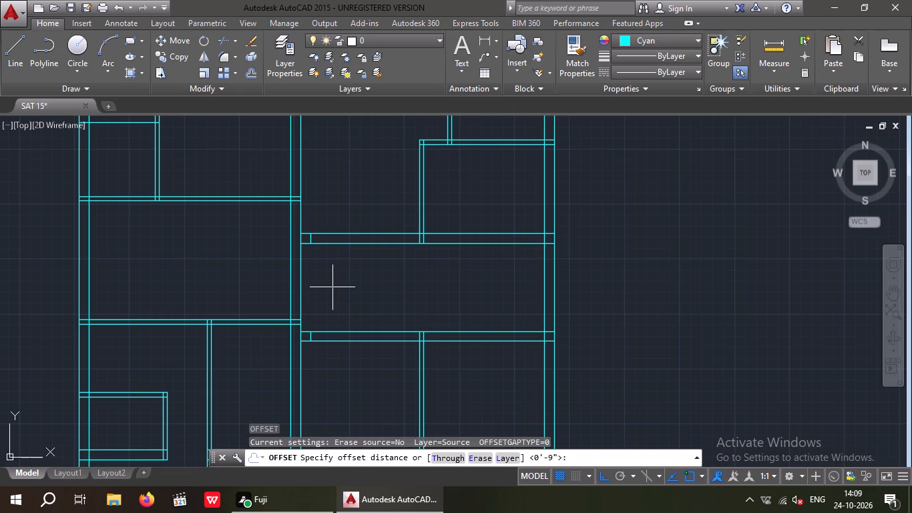
key(3)
key(apostrophe)
key(6)
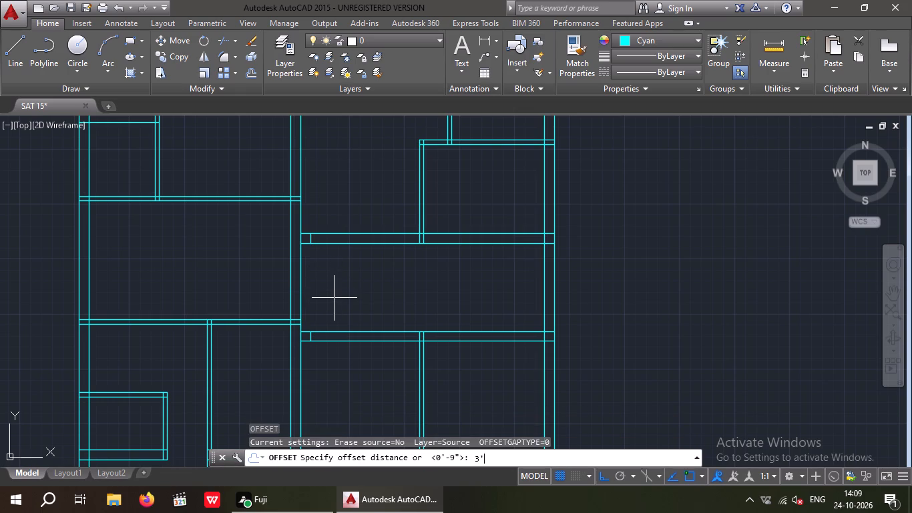
key(shift+quotedbl)
key(Return)
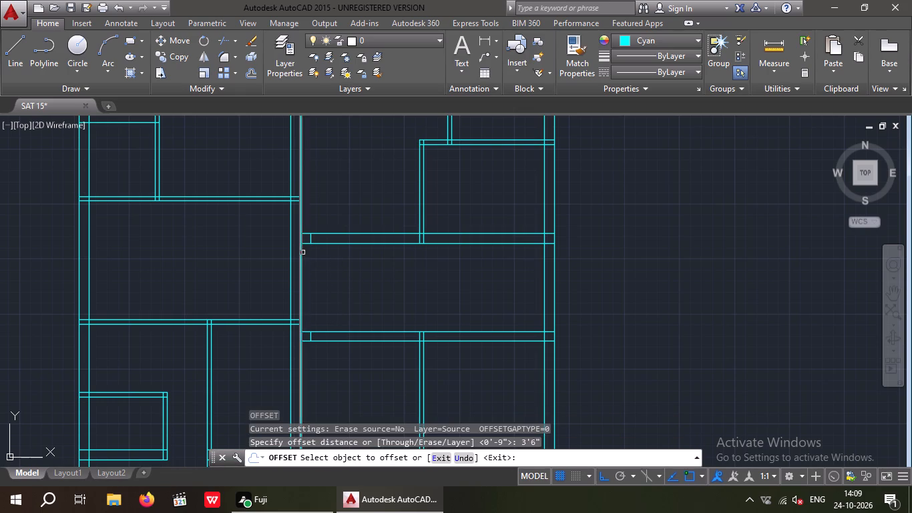
scroll(305, 251, up, 3)
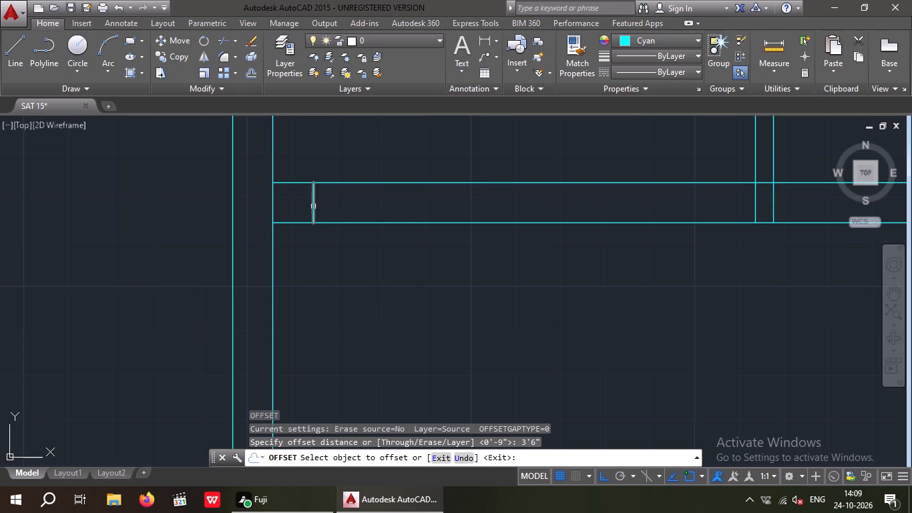
drag(313, 204, 325, 206)
click(391, 202)
scroll(389, 195, down, 3)
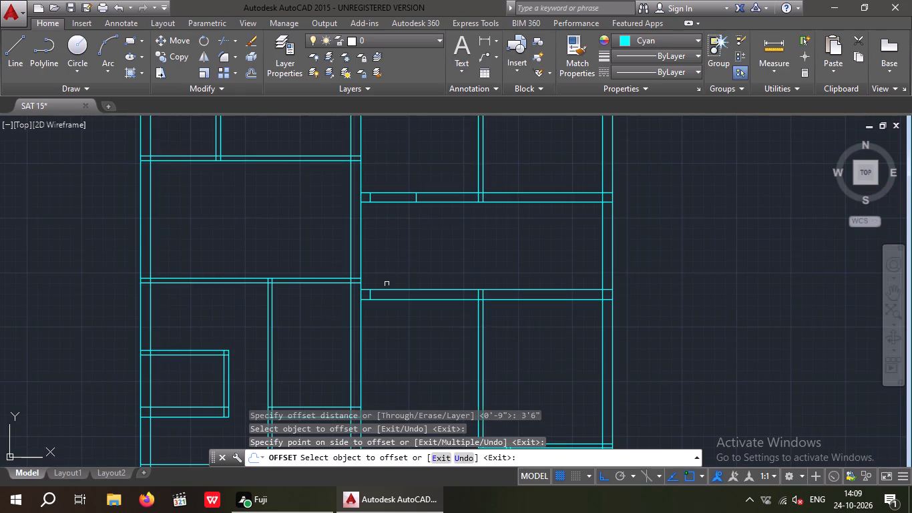
middle_drag(384, 281, 378, 216)
scroll(365, 229, up, 2)
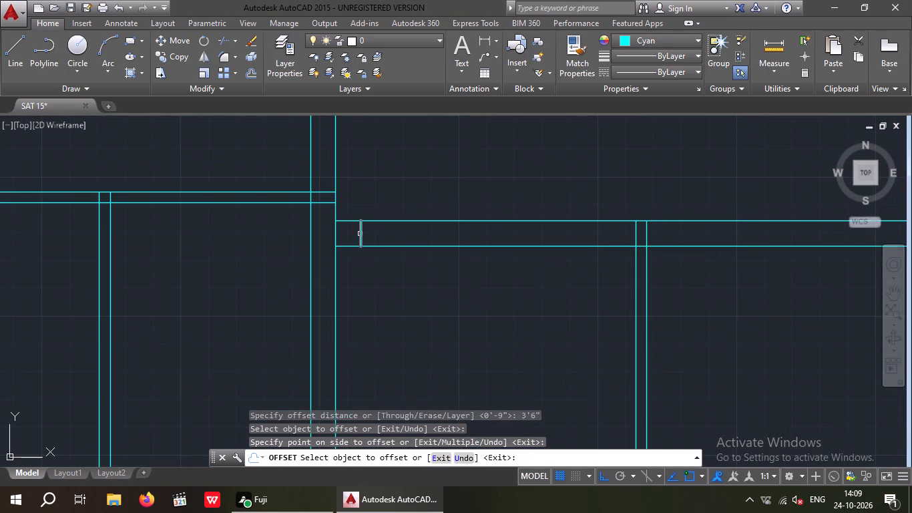
click(362, 232)
scroll(394, 235, down, 2)
click(412, 261)
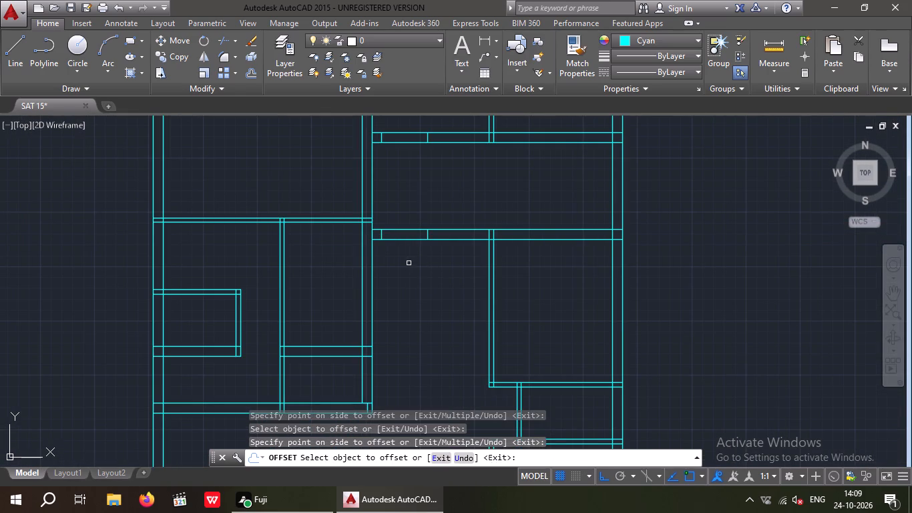
key(Escape)
key(Escape)
Trim both staircase bay horizontal walls between their end caps to form 3'6" openings.
key(t)
key(r)
key(space)
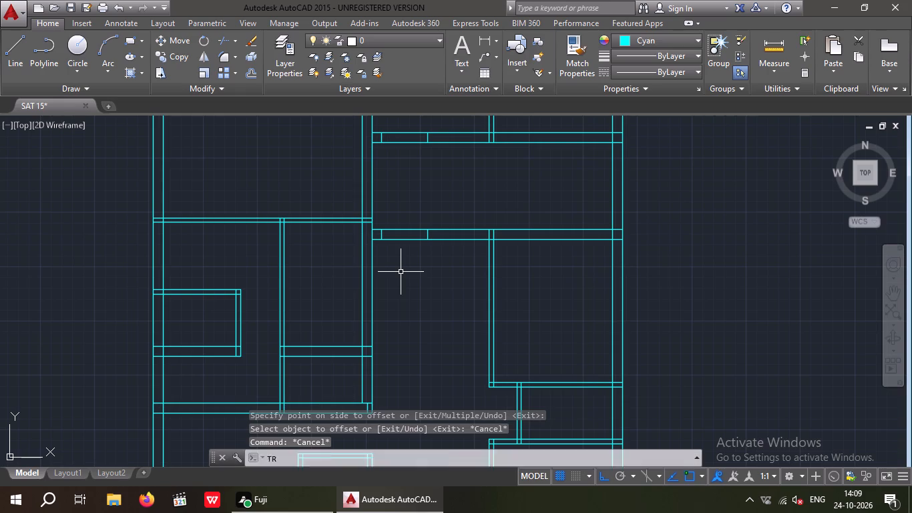
key(space)
middle_drag(402, 278, 403, 323)
drag(415, 311, 408, 297)
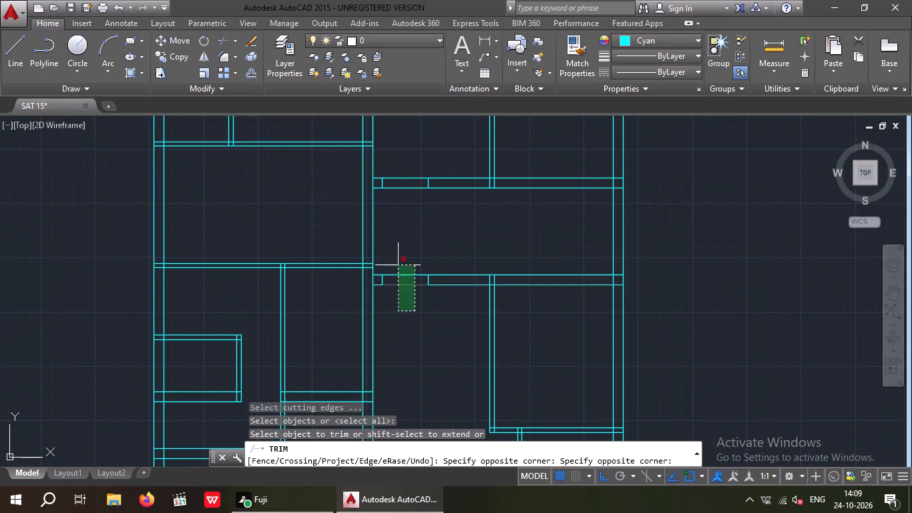
click(399, 168)
scroll(394, 186, down, 2)
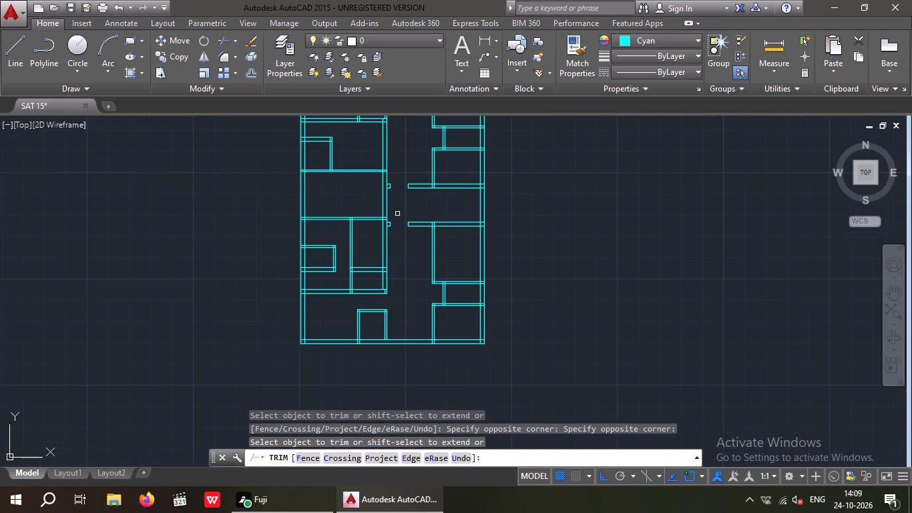
middle_drag(396, 230, 380, 259)
scroll(391, 241, down, 1)
key(Escape)
key(Escape)
Measure the distance from the building's outer right corner to the staircase's right-hand wall in the existing plan copy.
middle_drag(399, 250, 336, 272)
scroll(361, 247, down, 2)
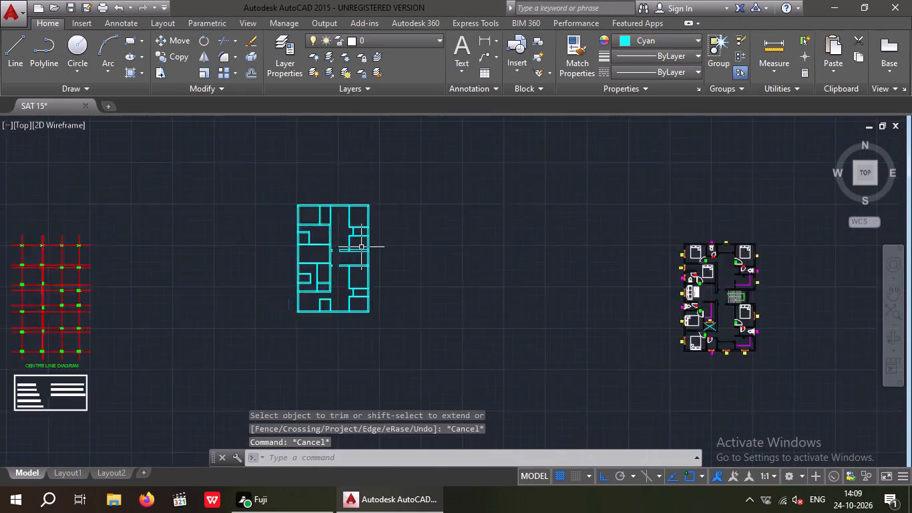
scroll(605, 279, up, 4)
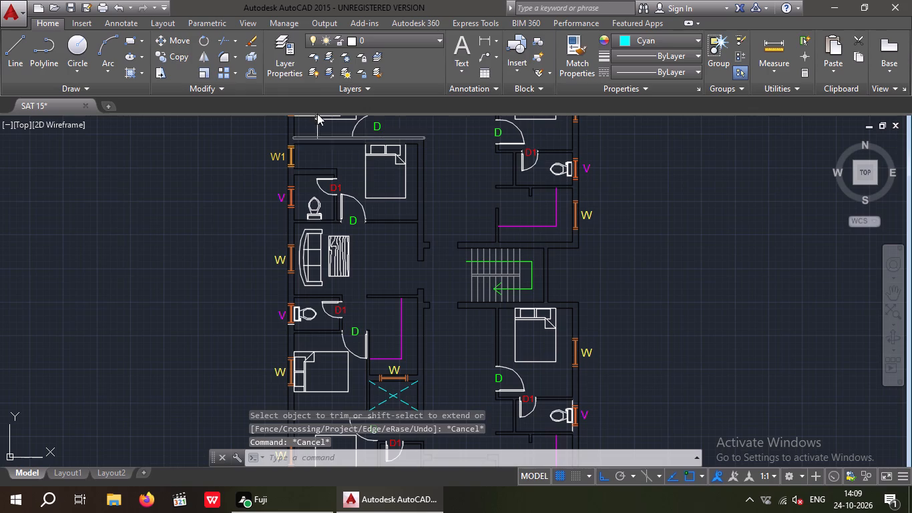
click(487, 41)
scroll(572, 299, up, 3)
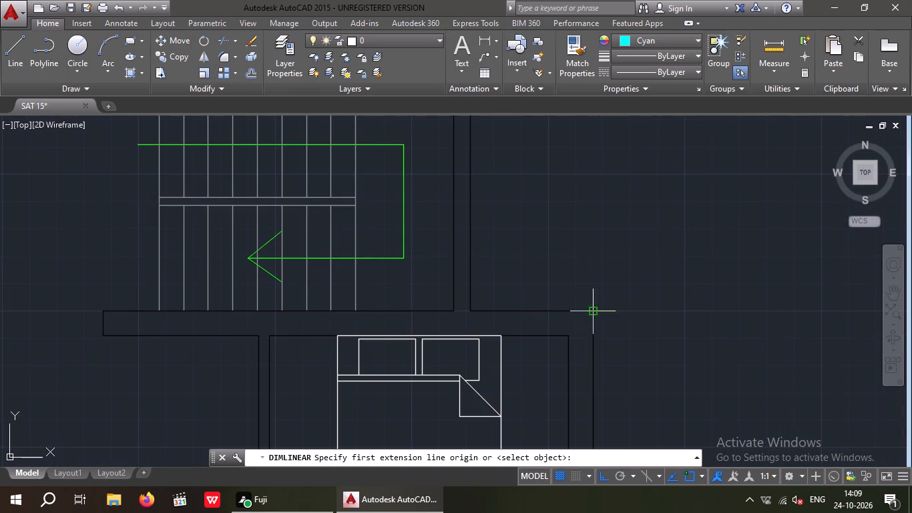
drag(594, 312, 578, 313)
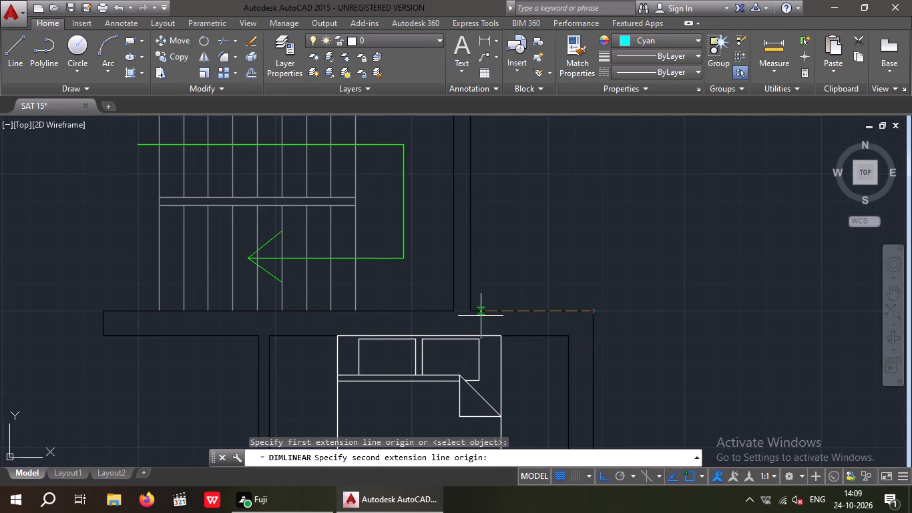
click(473, 311)
scroll(507, 271, up, 2)
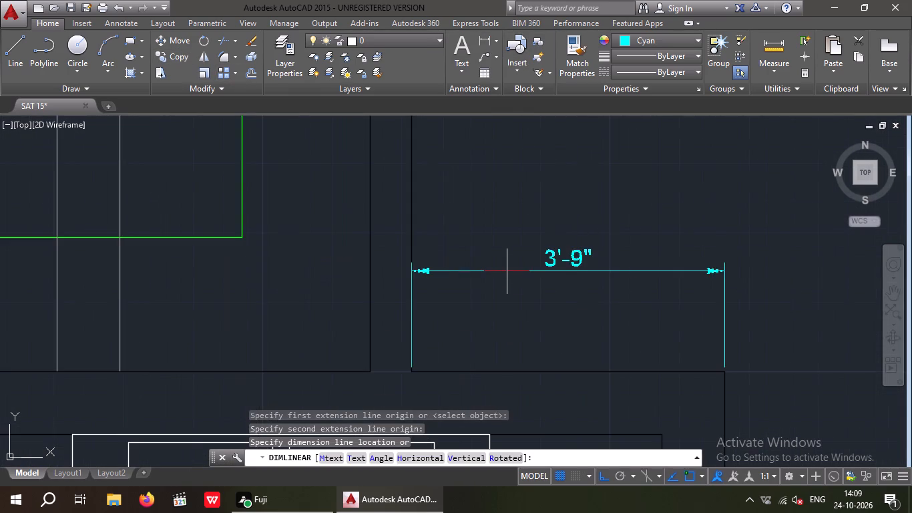
scroll(509, 270, down, 3)
key(Escape)
Offset the inner line of the right exterior wall 3'9" to the left beside the staircase bay.
scroll(499, 272, down, 3)
middle_drag(353, 275, 520, 244)
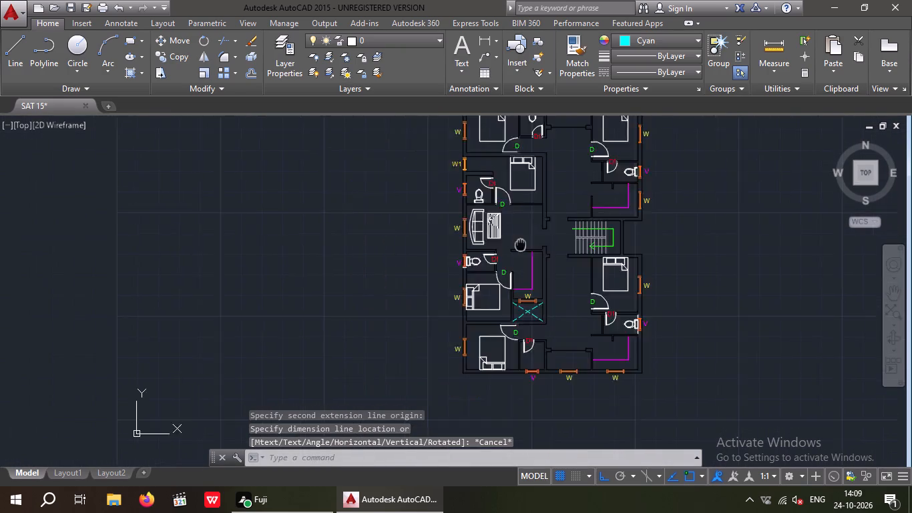
middle_drag(520, 244, 618, 257)
scroll(628, 271, down, 2)
scroll(293, 220, up, 3)
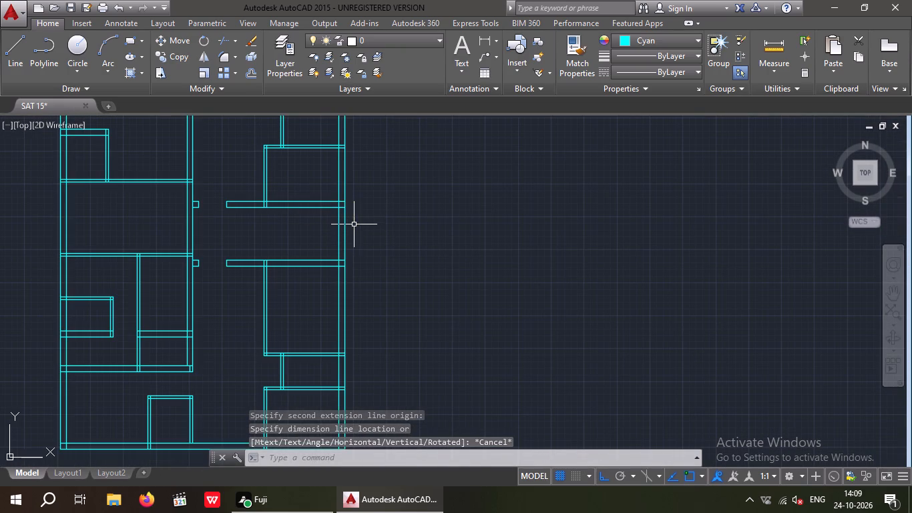
key(o)
key(Return)
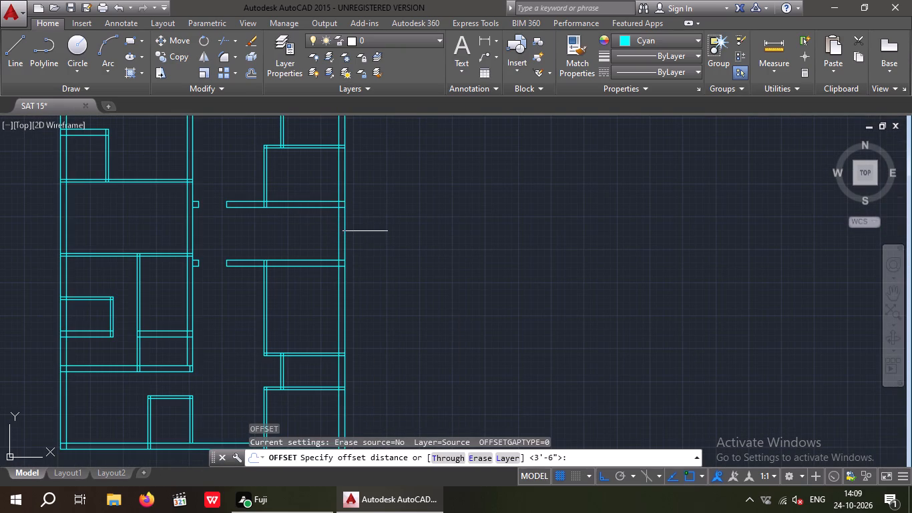
key(3)
key(apostrophe)
key(9)
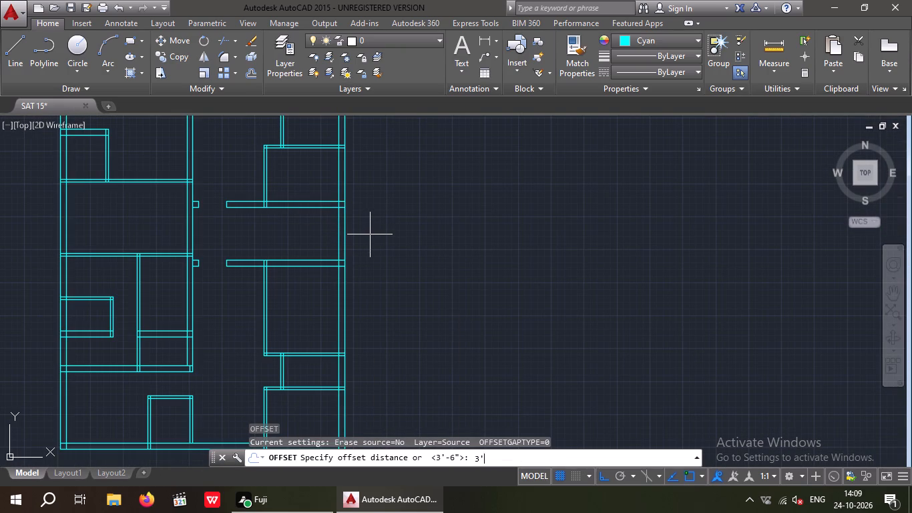
key(shift+quotedbl)
key(Return)
scroll(339, 236, up, 2)
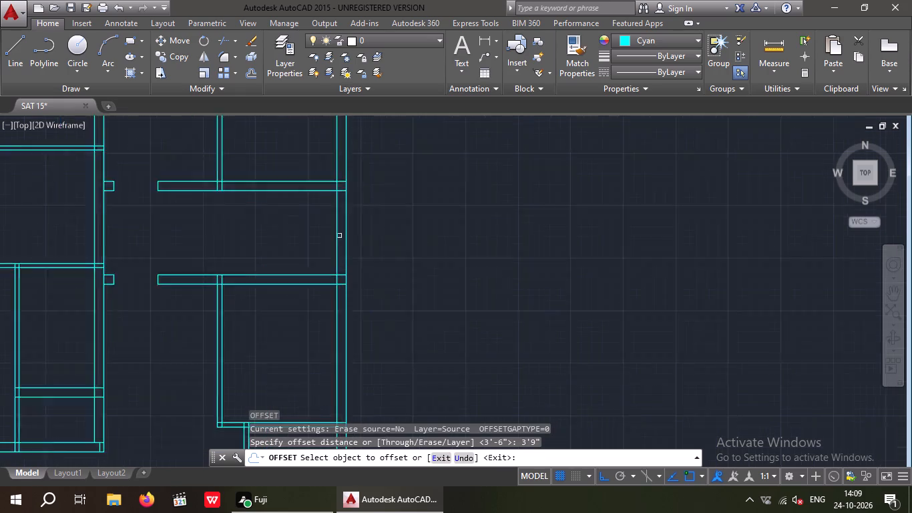
scroll(339, 236, up, 1)
drag(328, 240, 280, 262)
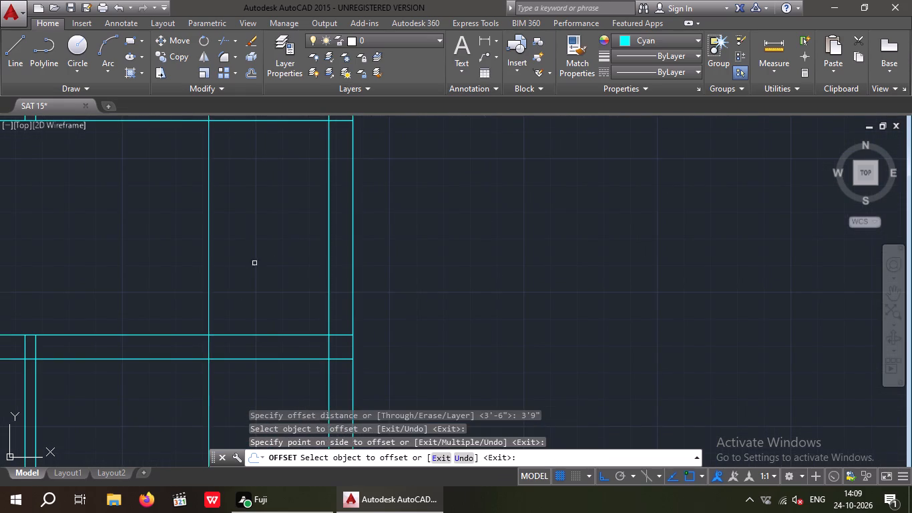
click(254, 263)
scroll(260, 261, down, 2)
middle_drag(266, 274, 269, 297)
key(Escape)
key(Escape)
Trim the offset line above, below and within the bay's two horizontal walls, keeping only the part between them.
text(TR)
key(space)
key(space)
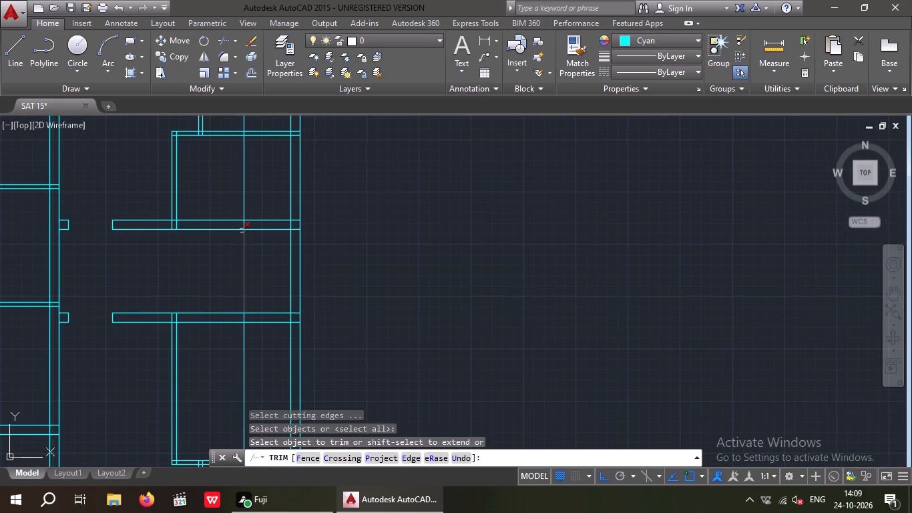
scroll(244, 222, up, 3)
drag(260, 167, 159, 193)
click(168, 186)
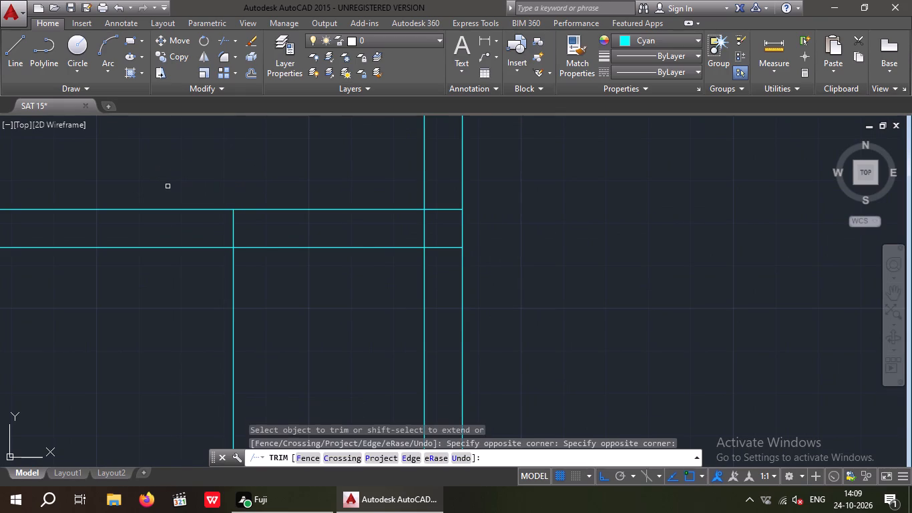
drag(252, 222, 208, 234)
click(206, 231)
scroll(212, 224, down, 2)
middle_drag(225, 284, 228, 284)
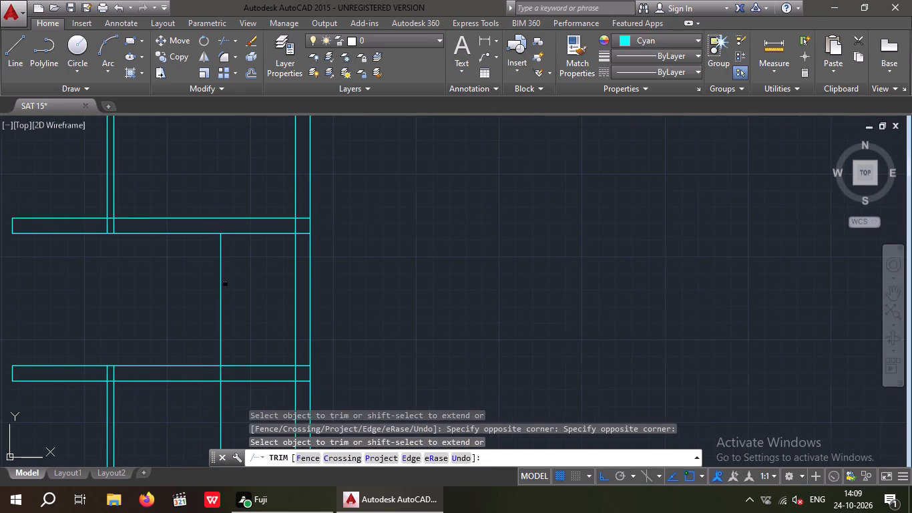
middle_drag(228, 284, 262, 281)
scroll(260, 390, up, 3)
drag(268, 370, 218, 390)
click(213, 388)
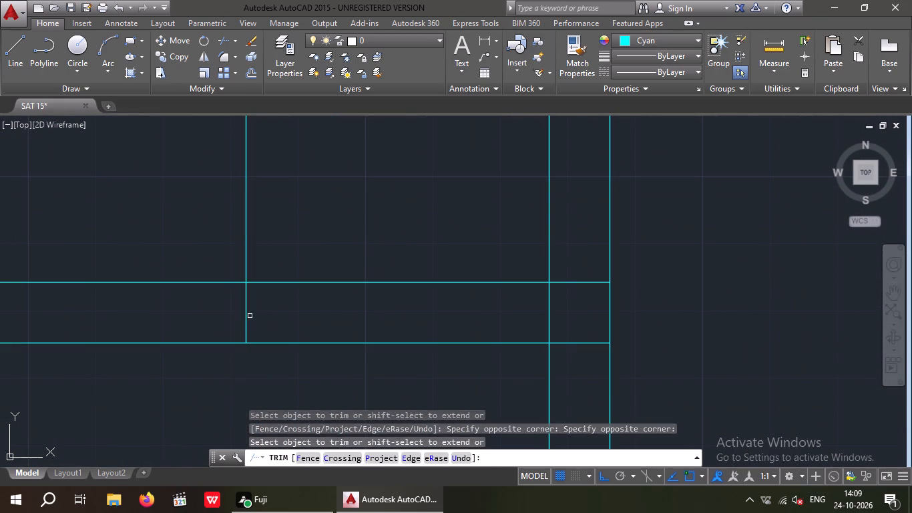
drag(270, 301, 232, 325)
click(231, 325)
scroll(232, 320, down, 3)
middle_drag(253, 284, 315, 290)
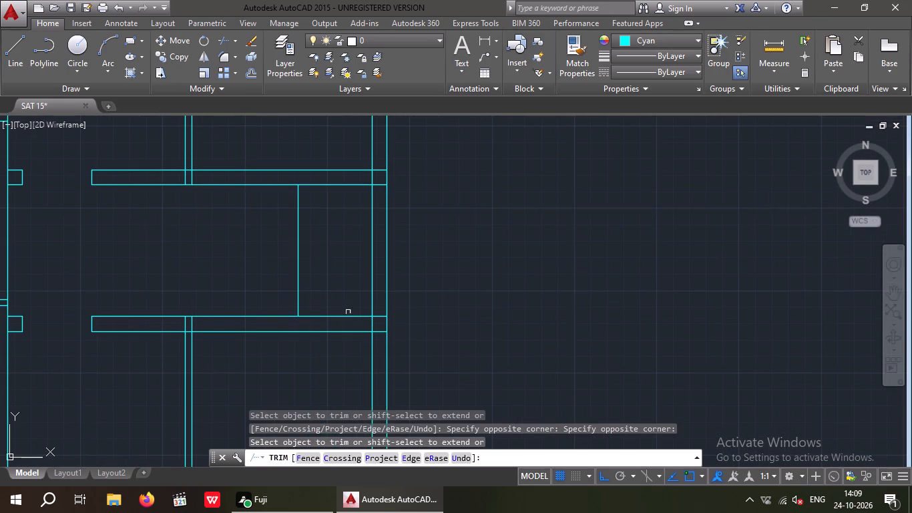
Trim both right exterior wall lines between the staircase bay's upper and lower horizontal walls.
drag(408, 201, 407, 209)
drag(407, 209, 363, 254)
click(336, 268)
key(Escape)
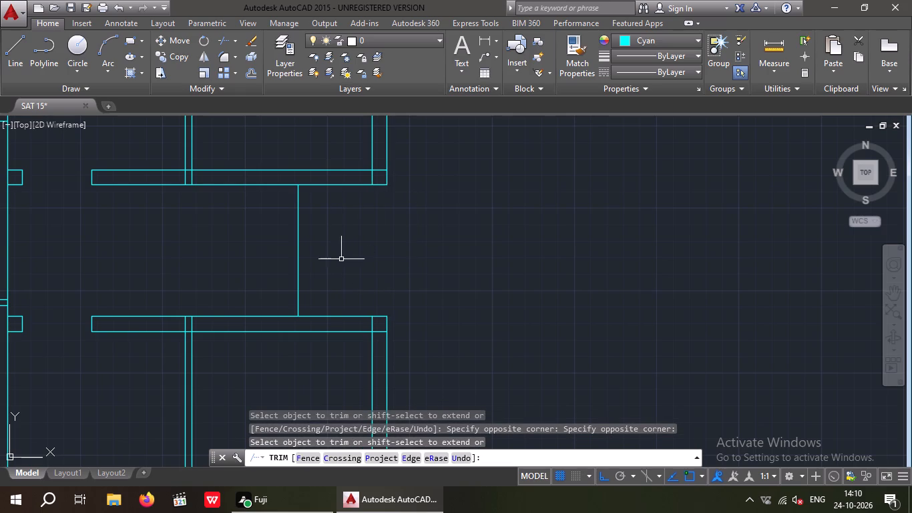
key(Escape)
Offset the staircase bay's new vertical wall line 6" to the left to give the wall its thickness.
key(o)
key(Return)
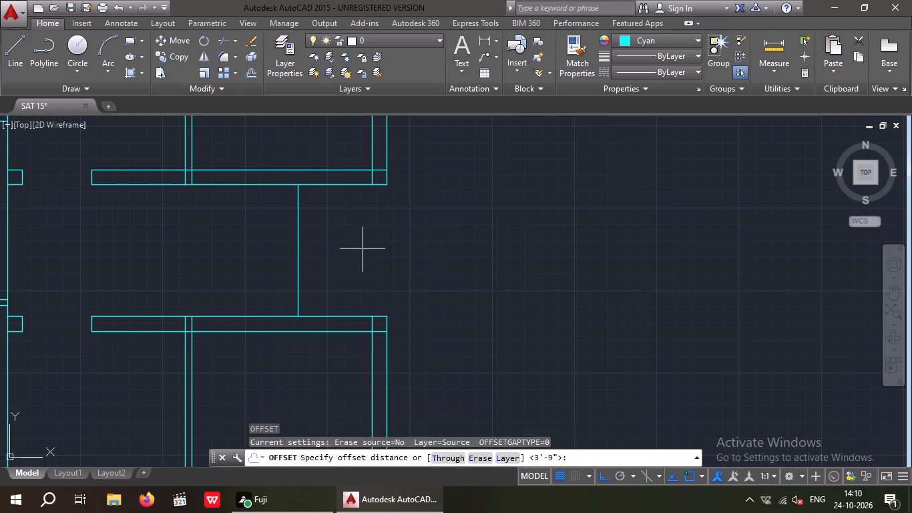
key(6)
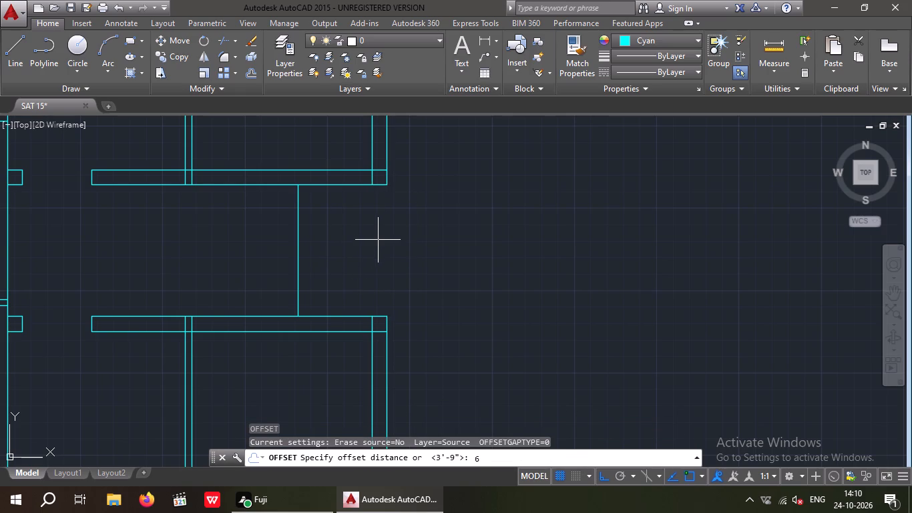
key(shift+quotedbl)
key(Return)
scroll(302, 243, up, 1)
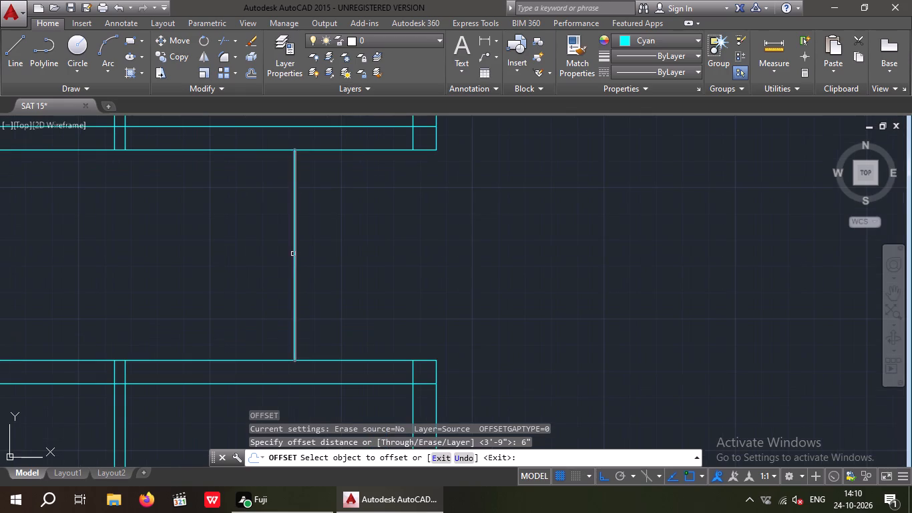
drag(294, 253, 282, 263)
click(278, 267)
scroll(287, 260, down, 3)
middle_drag(326, 265, 354, 267)
key(Escape)
key(Escape)
Offset the inner line of the bay's 6" vertical wall 3' to the left for the stair landing edge.
key(o)
key(Return)
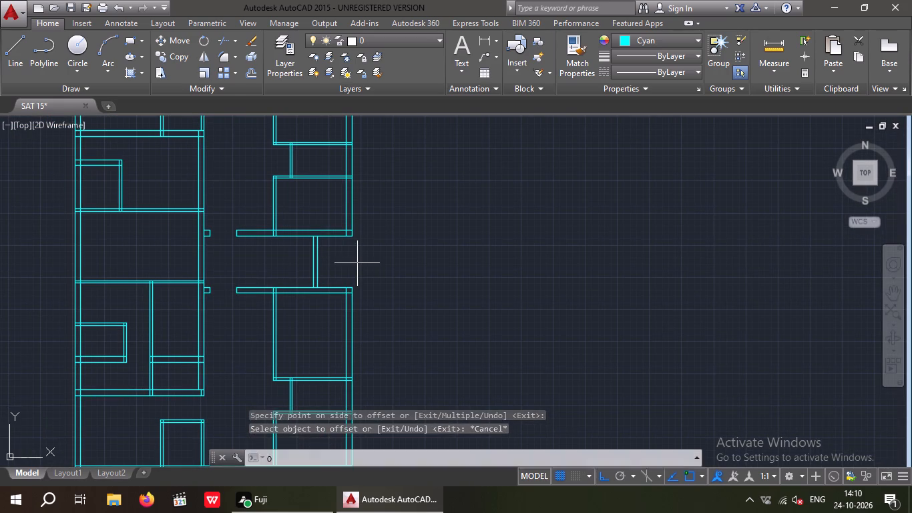
key(3)
key(apostrophe)
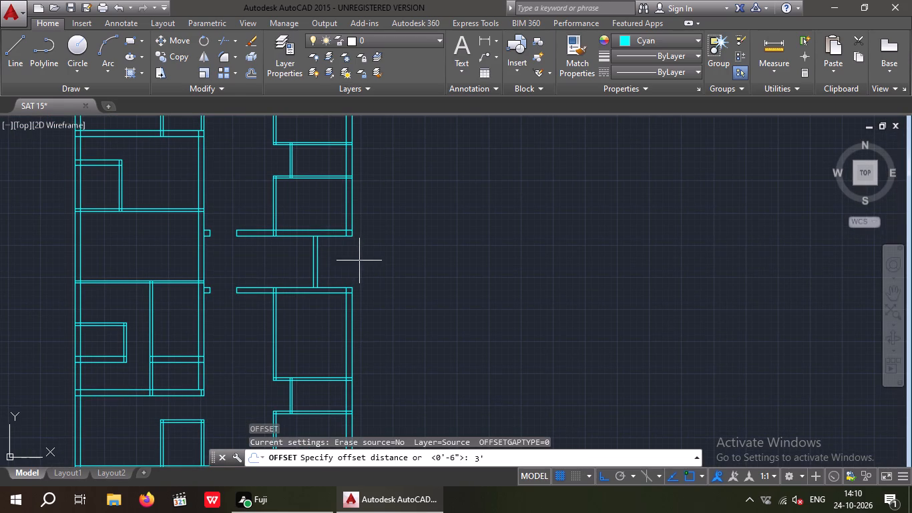
key(Return)
scroll(299, 266, up, 3)
drag(353, 246, 304, 268)
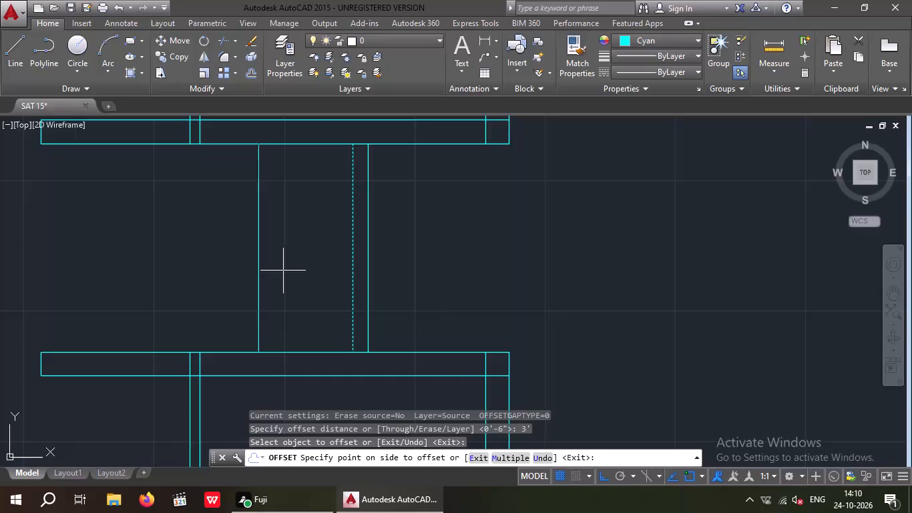
click(286, 269)
Examine the original floor plan and its copy, comparing the staircase area with the redrawn bay.
scroll(300, 252, down, 3)
scroll(425, 251, down, 1)
middle_drag(425, 250, 371, 265)
scroll(382, 252, down, 3)
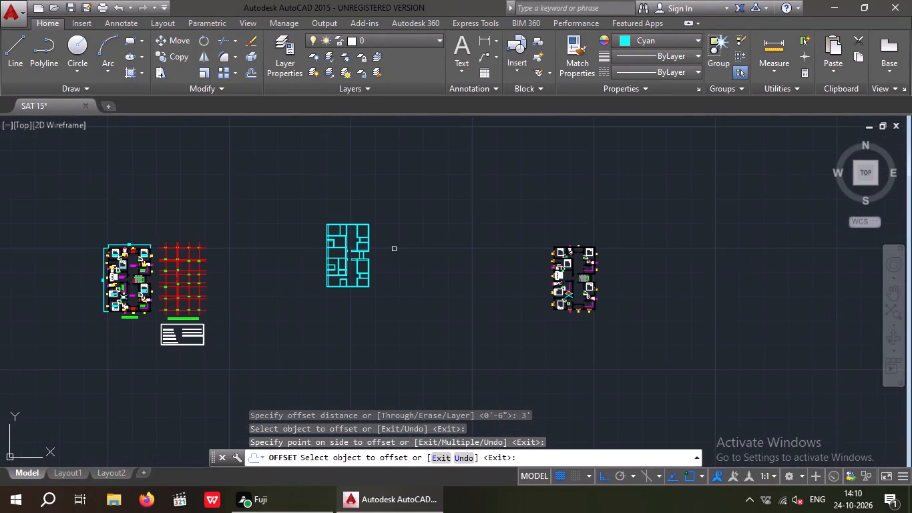
middle_drag(387, 250, 355, 251)
scroll(550, 281, up, 4)
scroll(566, 246, down, 4)
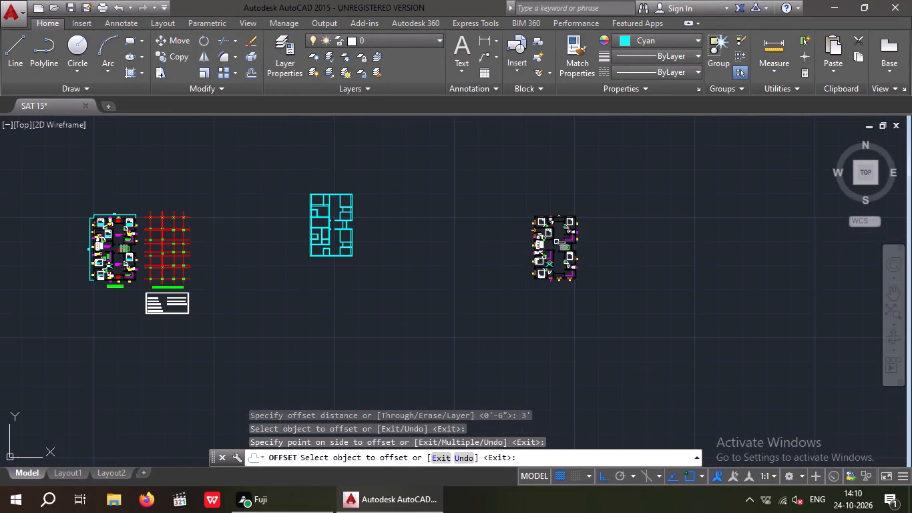
middle_click(558, 240)
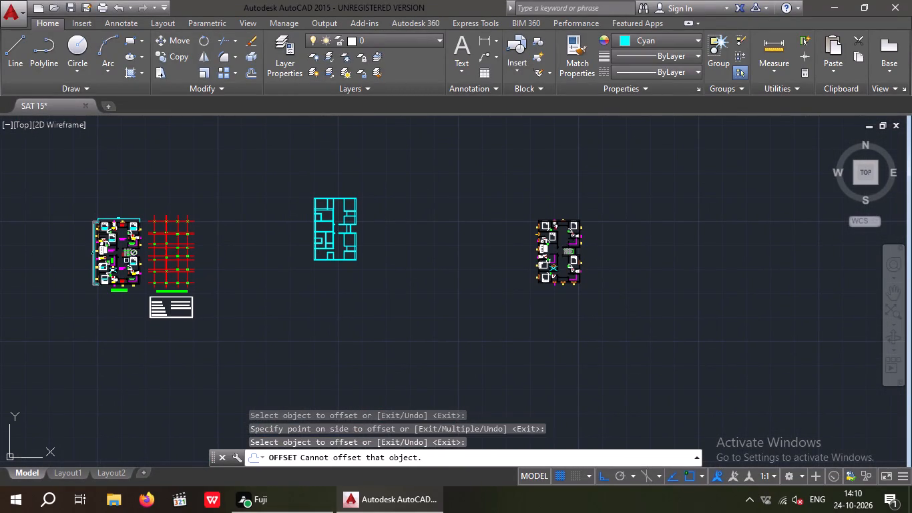
scroll(126, 261, up, 5)
middle_drag(157, 242, 136, 297)
scroll(140, 289, down, 3)
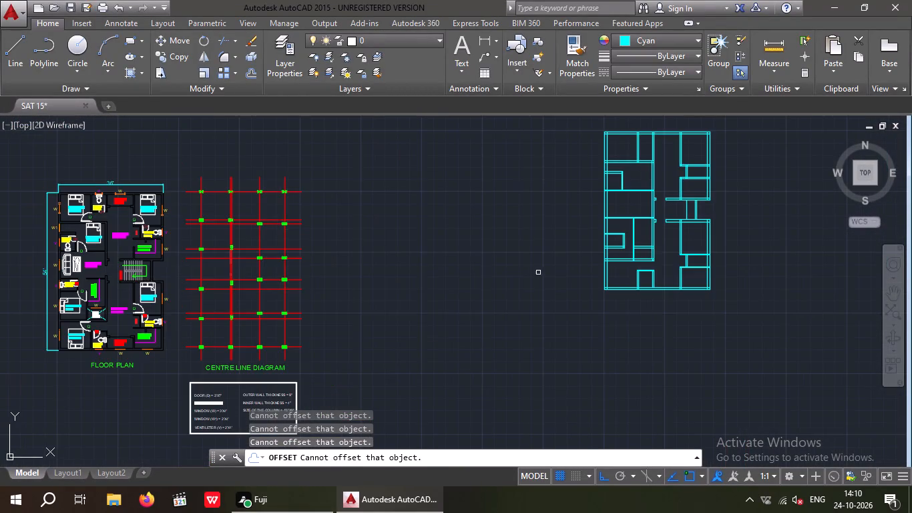
middle_drag(527, 272, 274, 269)
scroll(440, 213, up, 3)
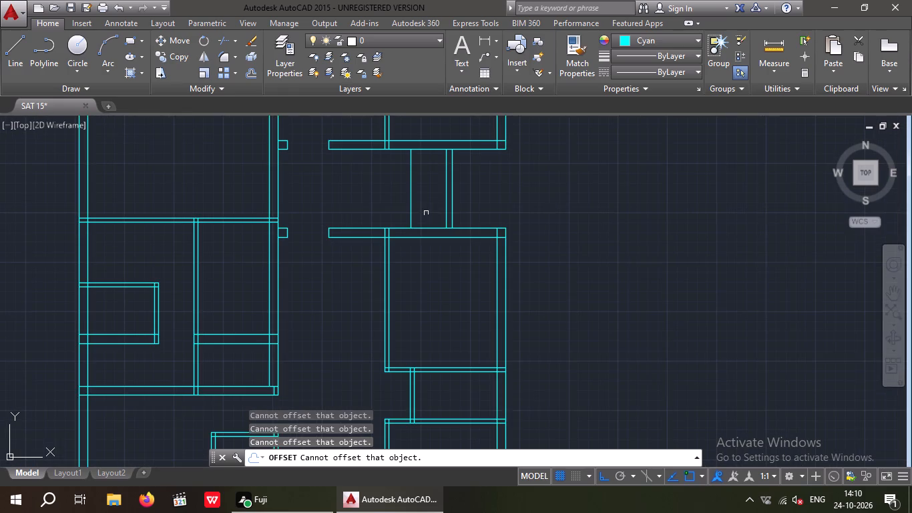
middle_drag(426, 222, 431, 258)
scroll(422, 227, down, 1)
middle_drag(414, 232, 451, 240)
scroll(447, 234, up, 1)
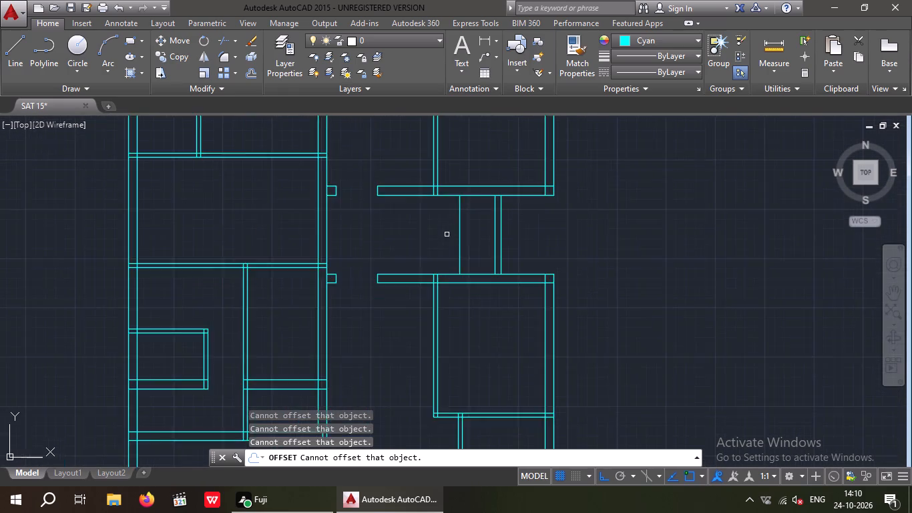
scroll(447, 234, up, 1)
key(Escape)
key(Escape)
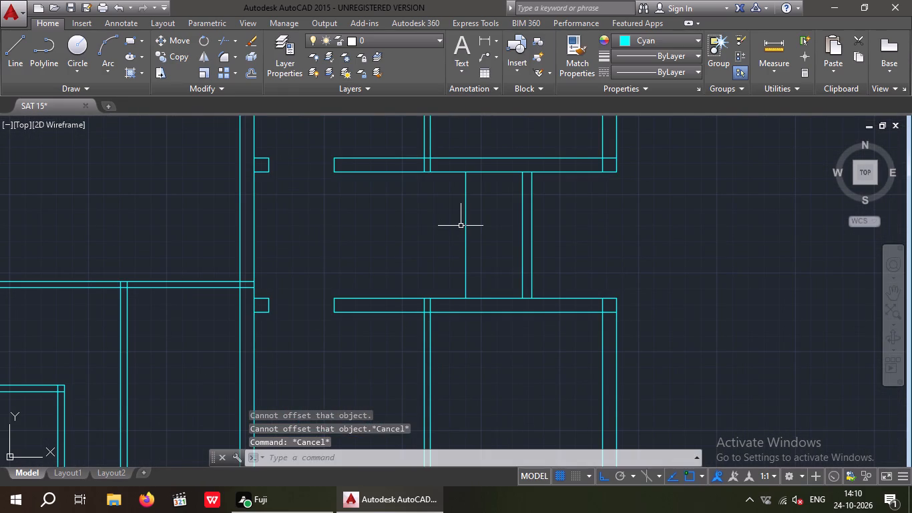
Offset the landing edge line 9" to the left twice in succession to draw the first two stair treads.
key(o)
key(Return)
key(9)
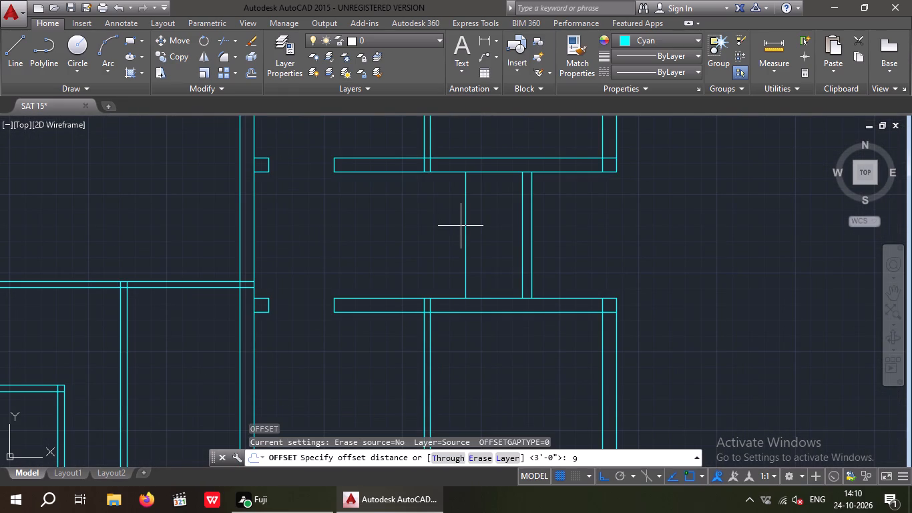
key(shift+quotedbl)
key(Return)
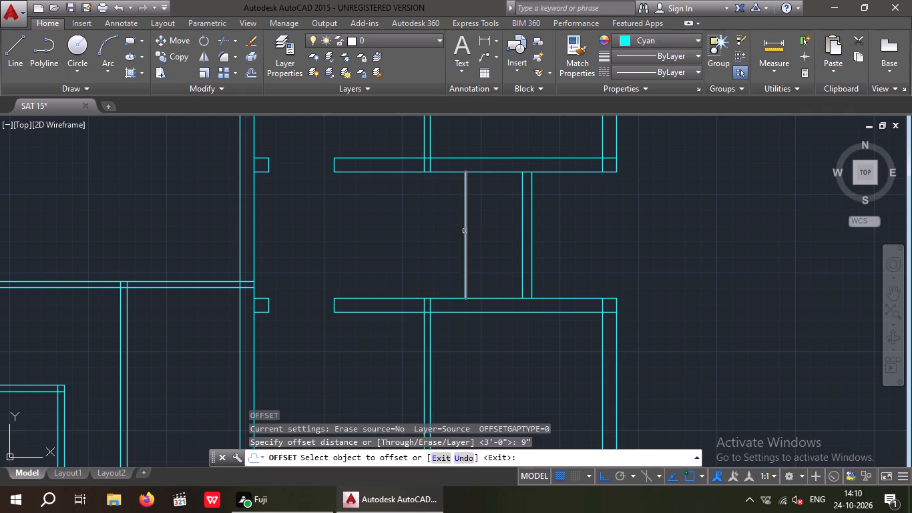
drag(467, 228, 447, 240)
click(439, 244)
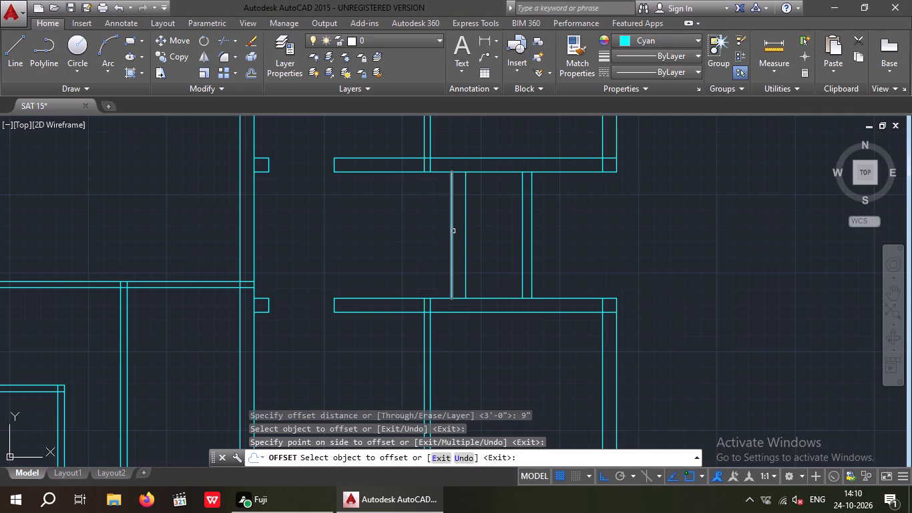
drag(452, 232, 428, 241)
click(411, 248)
Examine the staircase treads in the existing plan copy and compare them with the redrawn bay.
scroll(415, 236, down, 4)
middle_drag(501, 246, 0, 258)
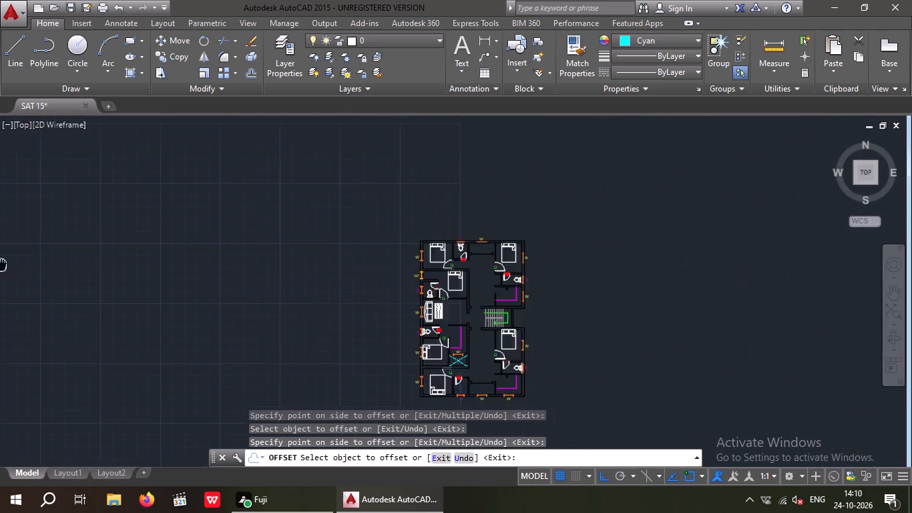
middle_drag(0, 258, 0, 255)
scroll(458, 323, up, 4)
scroll(331, 252, up, 2)
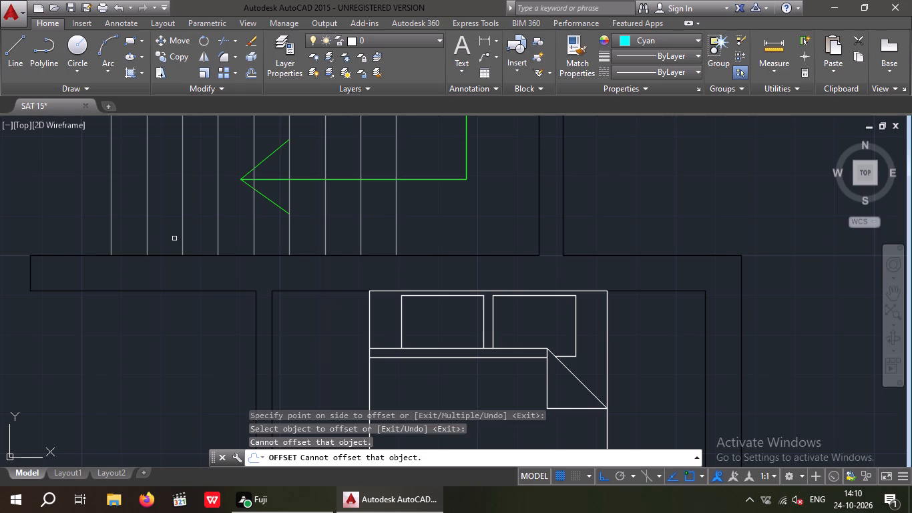
scroll(153, 241, down, 3)
middle_drag(135, 283, 377, 283)
middle_drag(427, 283, 497, 288)
scroll(515, 296, down, 3)
middle_drag(272, 269, 760, 331)
scroll(445, 281, up, 4)
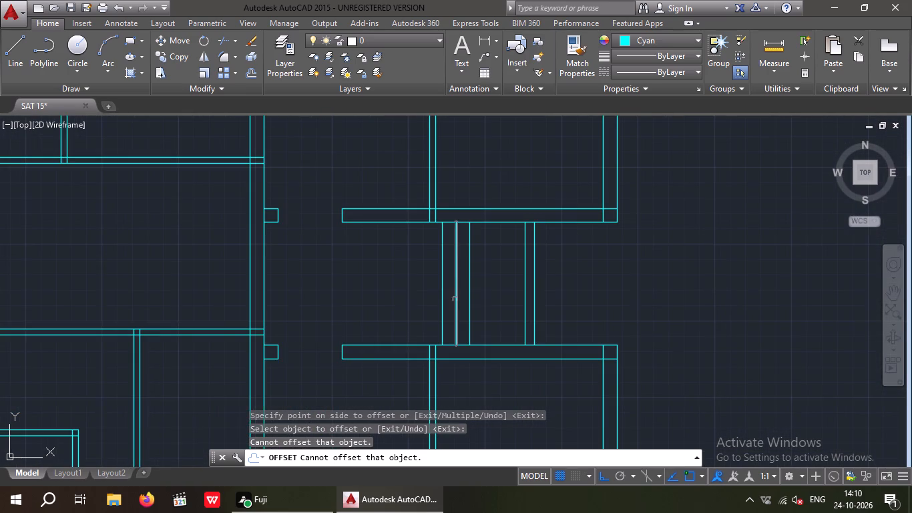
Offset the outermost stair tread line 9" to the left six times in succession to add six more treads.
scroll(449, 299, up, 1)
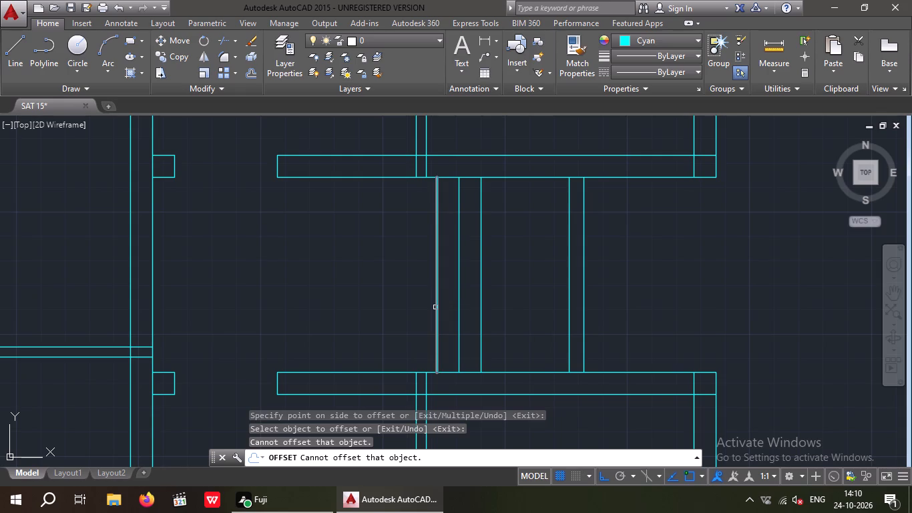
drag(435, 307, 417, 317)
click(398, 322)
drag(415, 313, 380, 330)
click(372, 331)
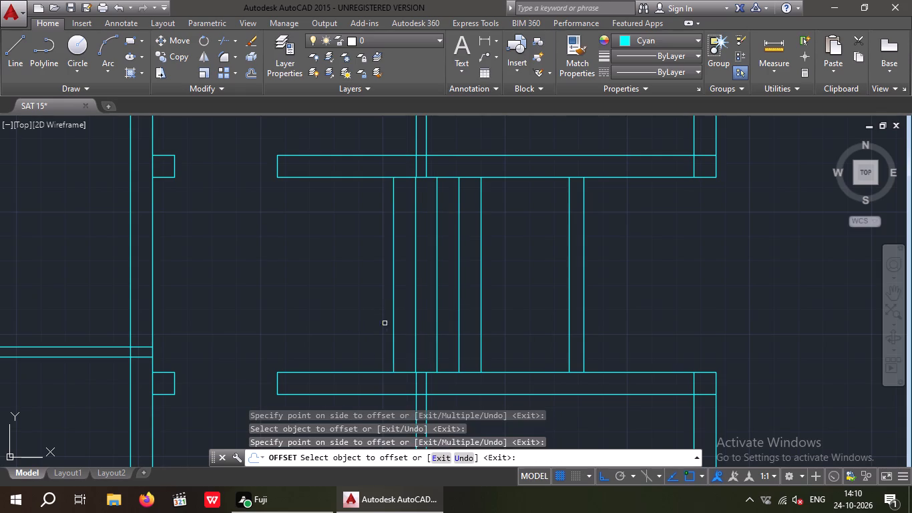
drag(393, 310, 365, 325)
click(354, 327)
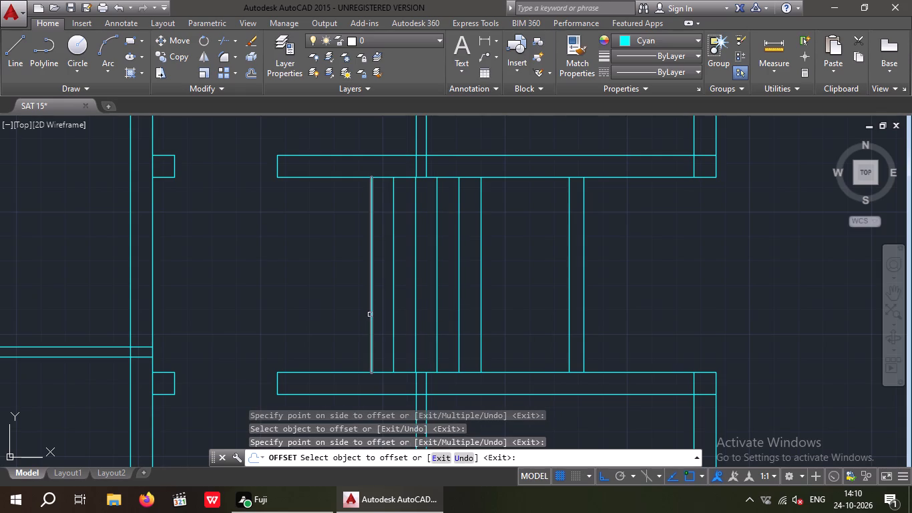
drag(371, 315, 350, 330)
click(350, 330)
drag(350, 319, 308, 339)
click(294, 335)
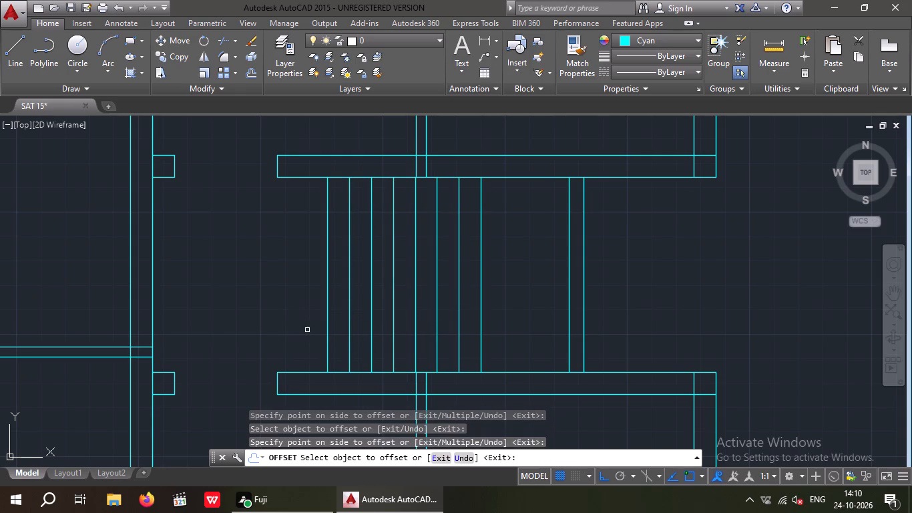
drag(328, 315, 308, 331)
click(307, 331)
Examine the staircase treads, landing and surrounding walls in the existing plan copy.
scroll(315, 321, down, 2)
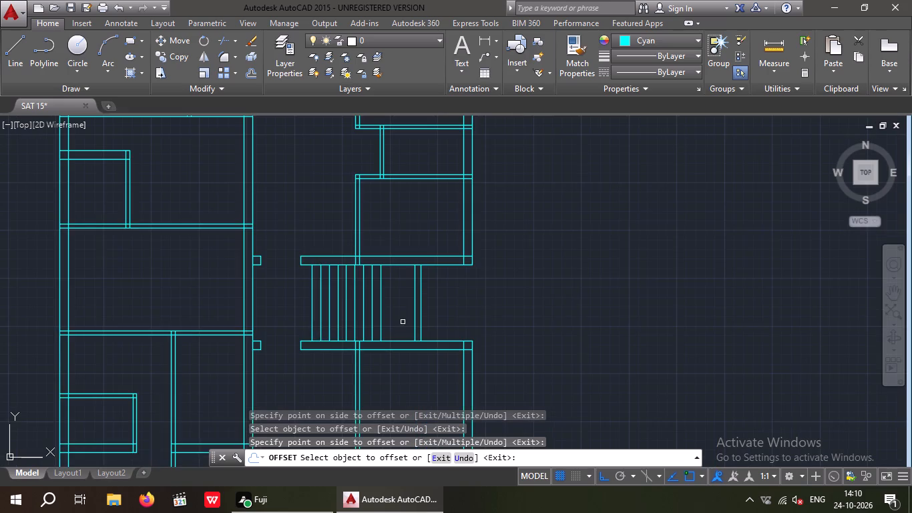
middle_drag(403, 322, 222, 304)
scroll(379, 294, down, 1)
middle_drag(379, 293, 96, 274)
scroll(547, 319, down, 3)
middle_drag(626, 332, 375, 297)
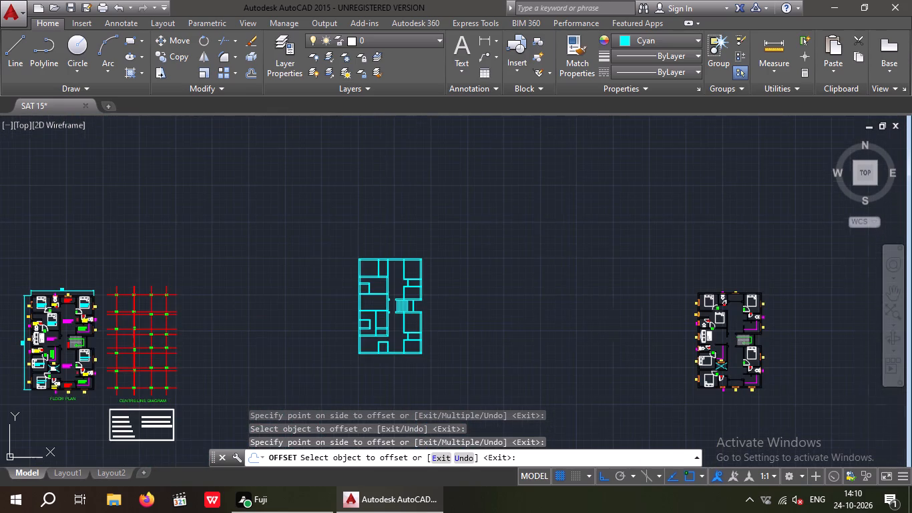
middle_drag(375, 297, 312, 285)
scroll(435, 296, up, 5)
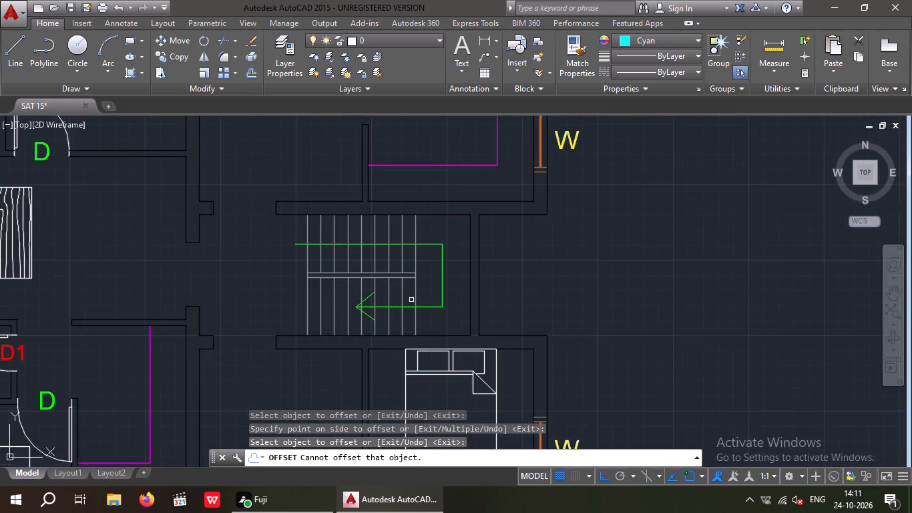
scroll(411, 300, up, 1)
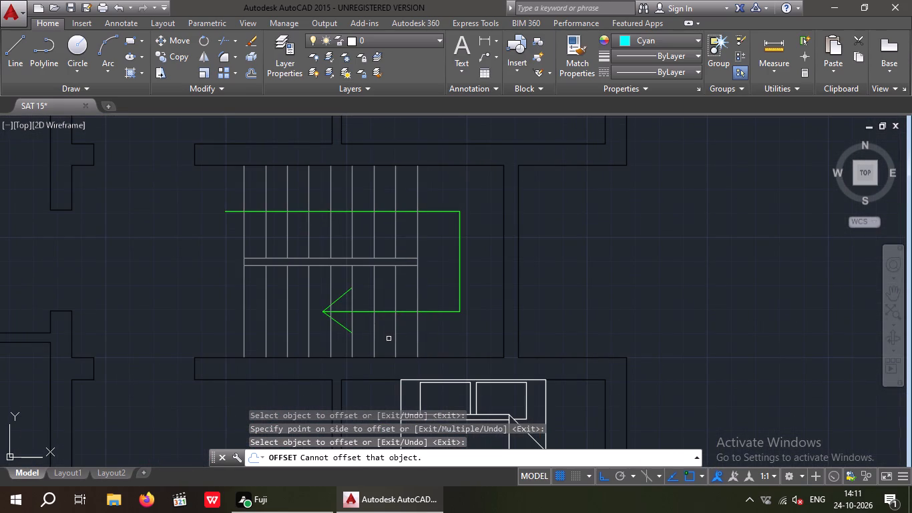
scroll(405, 333, down, 2)
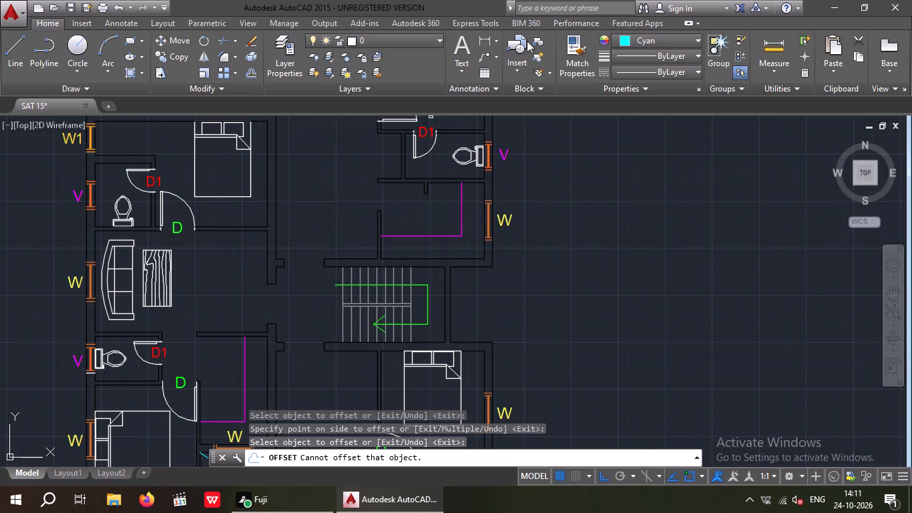
Measure the landing's width in the existing plan copy with a linear dimension, from the landing edge to the wall.
click(483, 41)
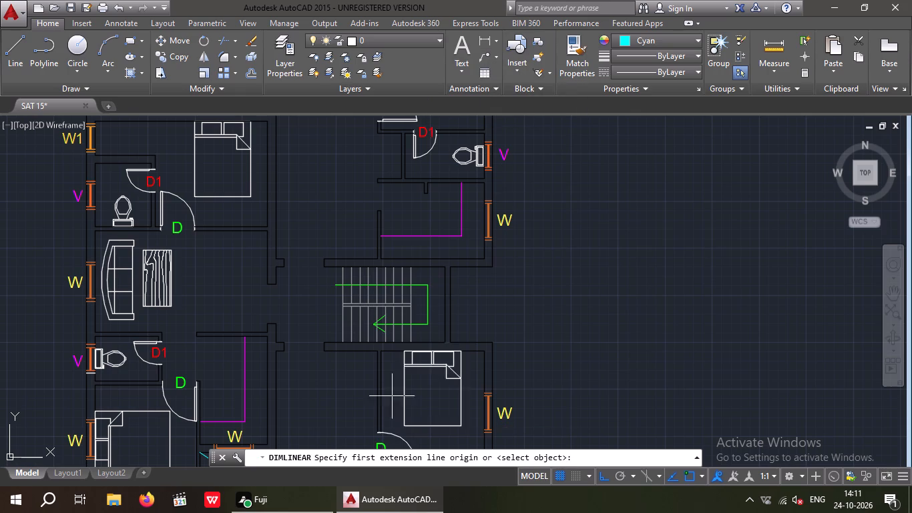
scroll(411, 359, up, 3)
click(407, 303)
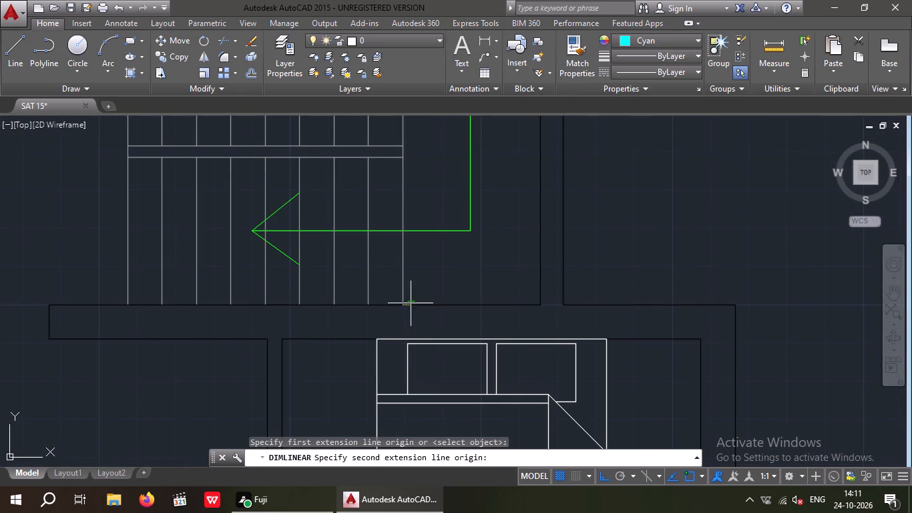
click(541, 305)
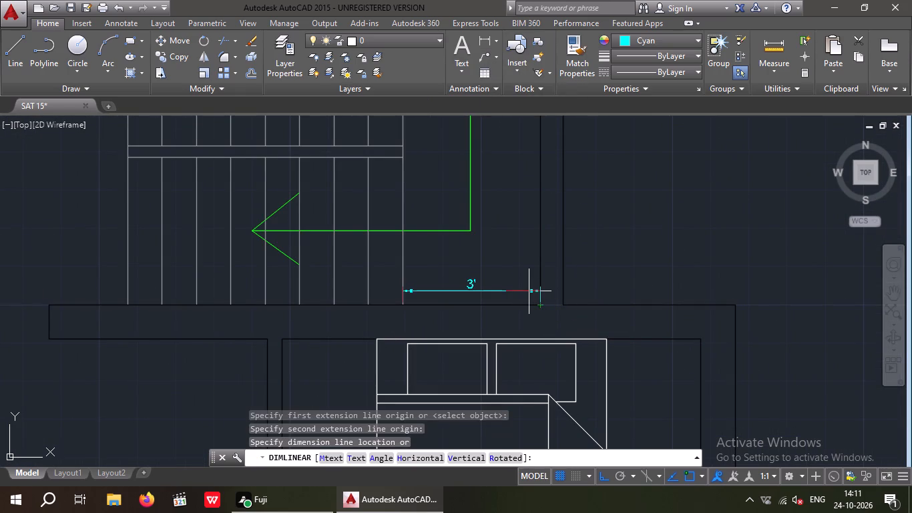
key(space)
Measure the distance from the lower stair wall's free end to the outermost tread in the existing plan copy.
scroll(528, 292, down, 2)
scroll(481, 288, up, 3)
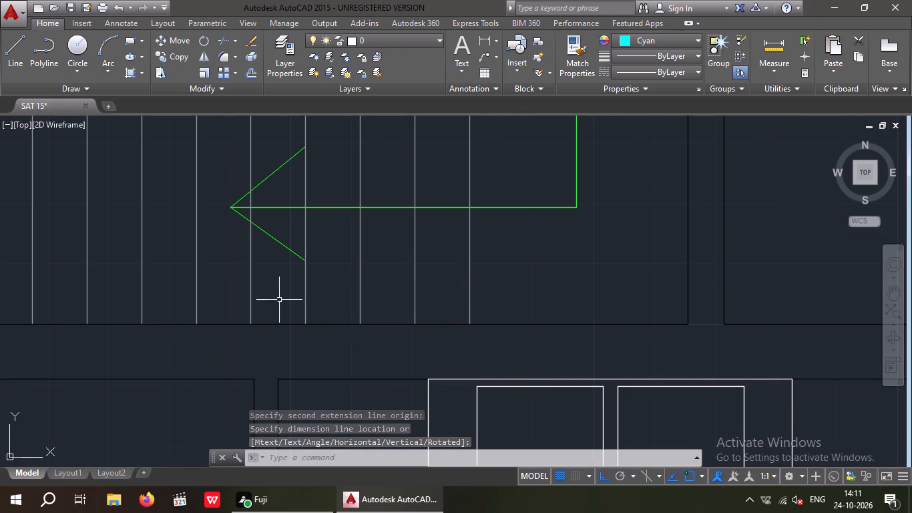
scroll(256, 307, down, 3)
key(space)
scroll(175, 312, up, 2)
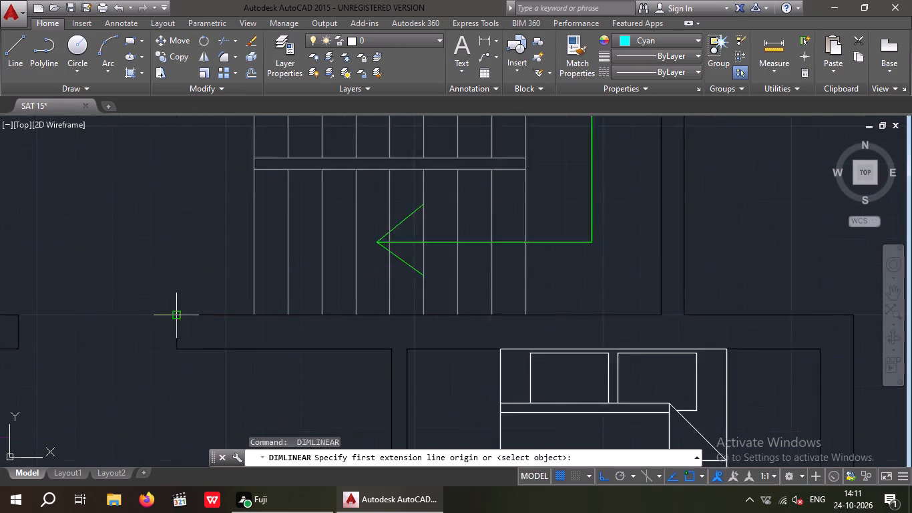
scroll(174, 312, up, 1)
drag(178, 315, 210, 321)
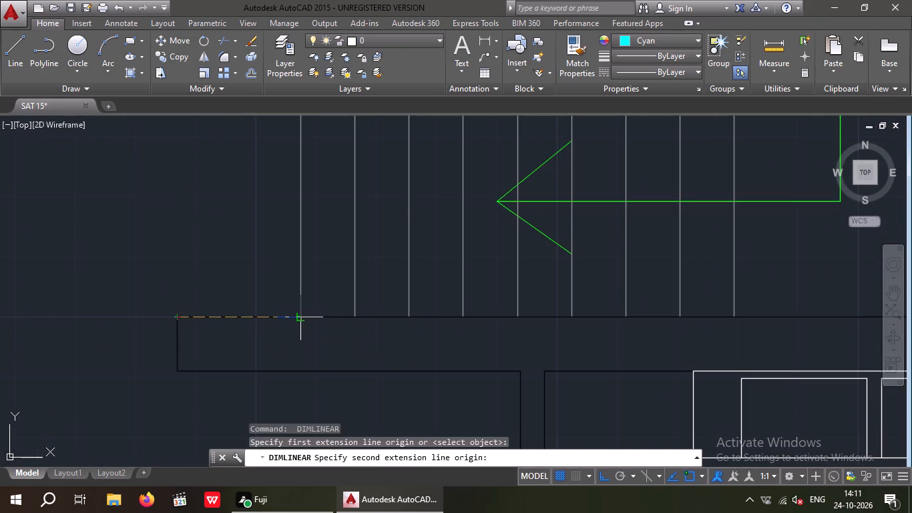
click(303, 315)
scroll(302, 297, up, 1)
scroll(300, 298, down, 1)
key(Escape)
Measure the distance from the lower stair wall's free end to the outermost tread in the redrawn cyan plan.
scroll(298, 299, down, 5)
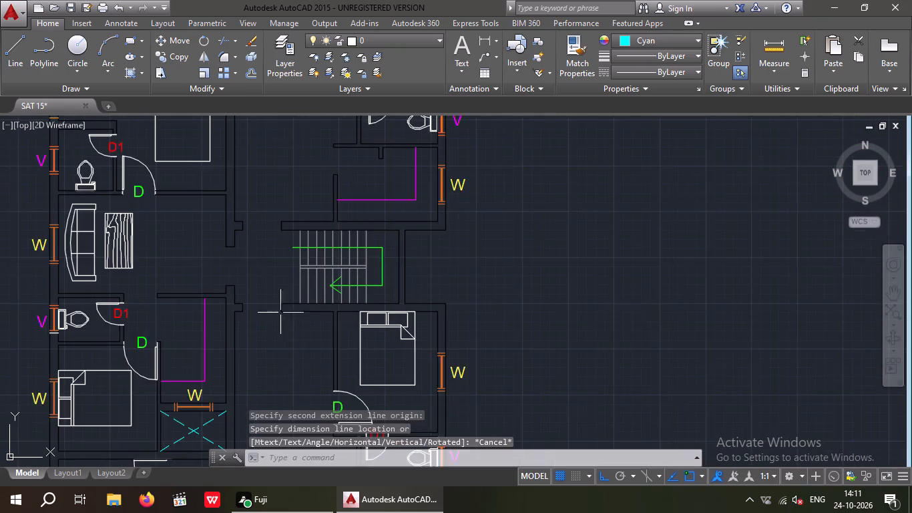
middle_drag(303, 327, 415, 306)
scroll(411, 314, down, 3)
middle_drag(277, 319, 756, 321)
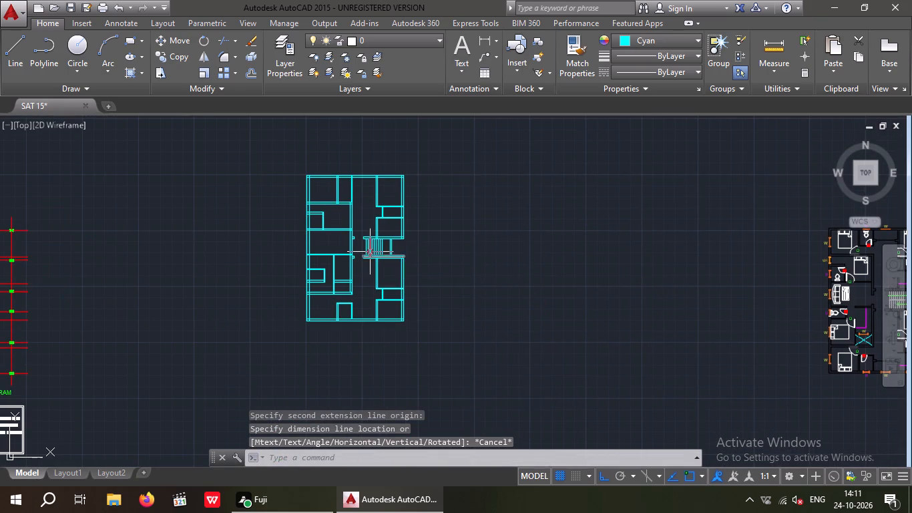
scroll(370, 252, up, 4)
scroll(288, 263, up, 4)
key(space)
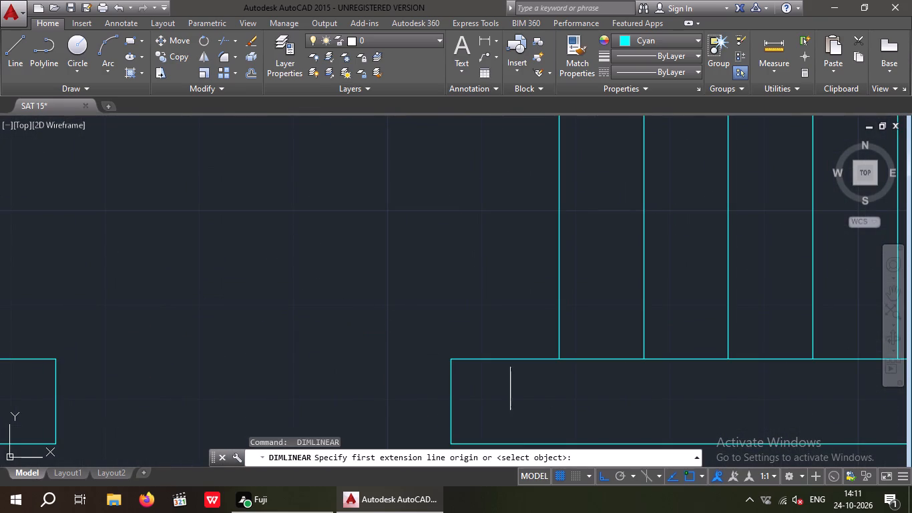
drag(453, 360, 454, 361)
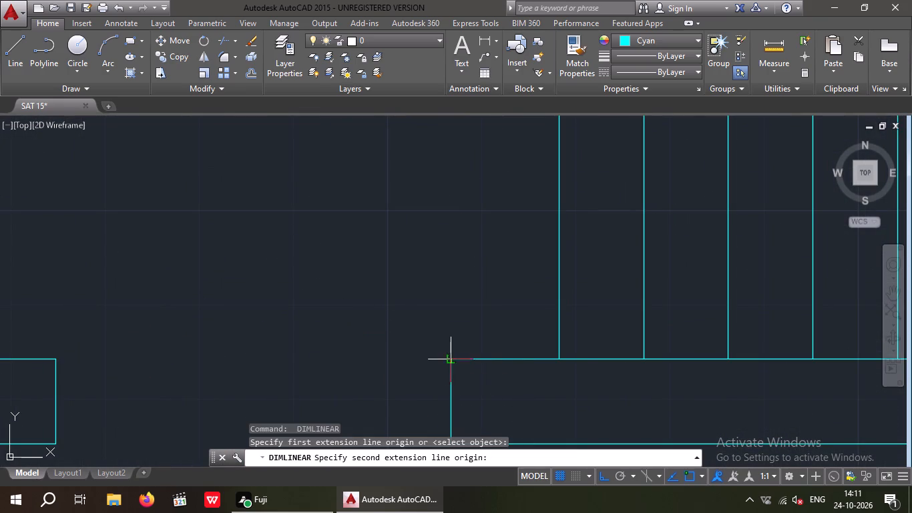
drag(454, 361, 466, 361)
click(555, 352)
scroll(541, 305, down, 3)
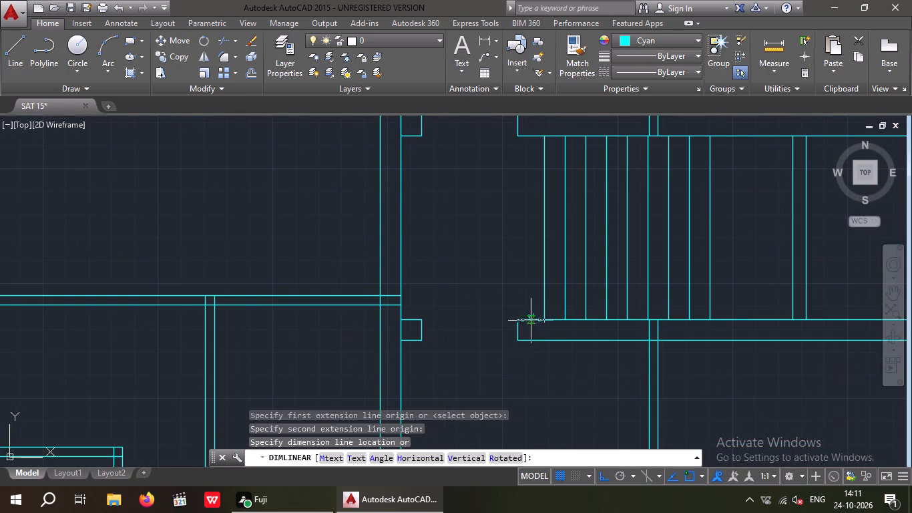
key(Escape)
key(Escape)
Delete the leftmost tread line from the redrawn staircase.
middle_drag(407, 293, 308, 297)
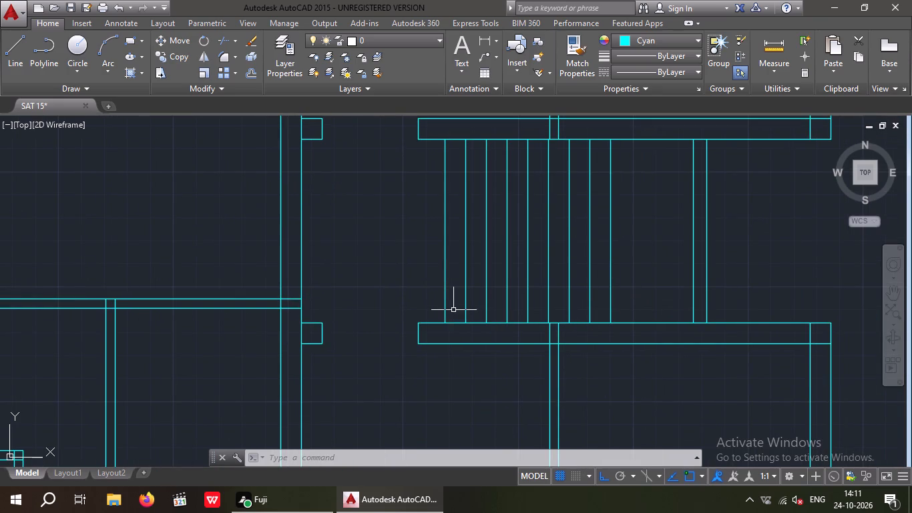
scroll(452, 306, up, 1)
drag(456, 295, 420, 311)
click(408, 314)
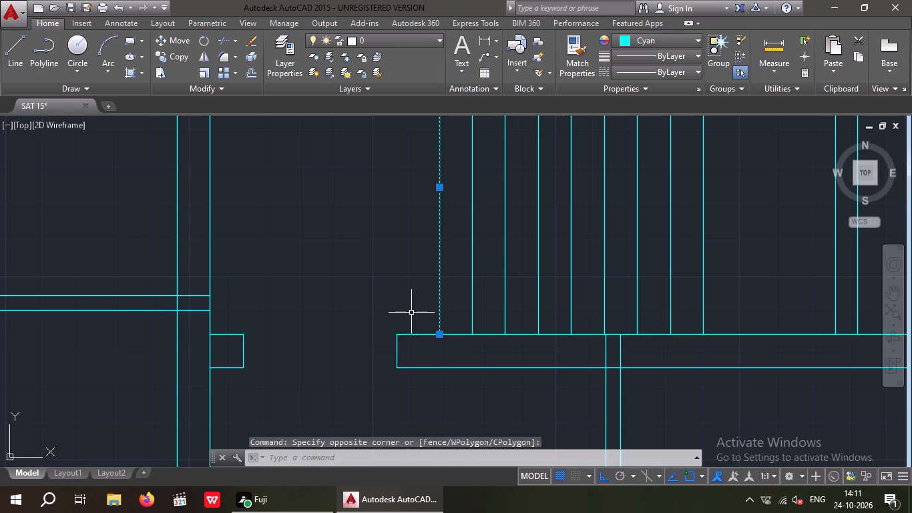
key(Delete)
Examine the tread layout and central divider of the staircase in the existing plan copy and compare them with the redrawn bay.
scroll(431, 315, down, 4)
middle_drag(446, 329, 294, 331)
scroll(399, 333, down, 3)
middle_drag(684, 351, 239, 320)
scroll(459, 356, up, 4)
scroll(387, 320, up, 3)
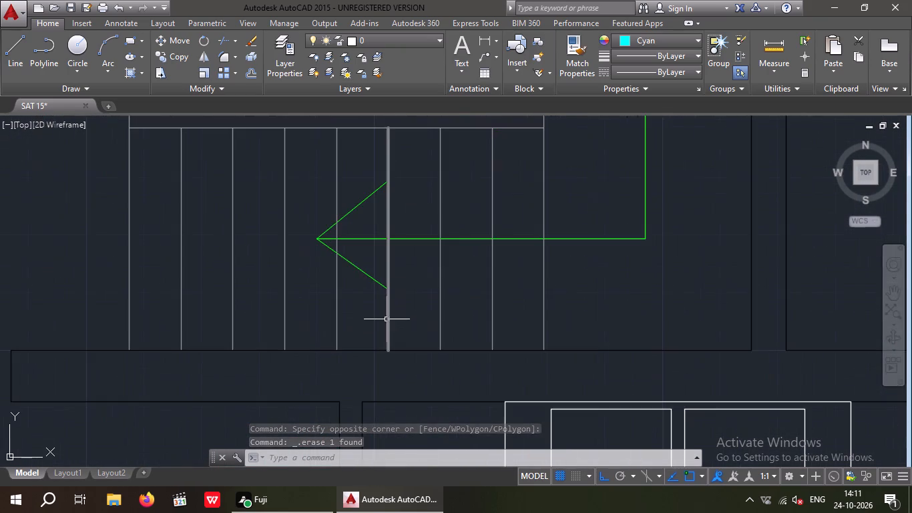
scroll(387, 321, down, 2)
middle_drag(381, 345, 378, 363)
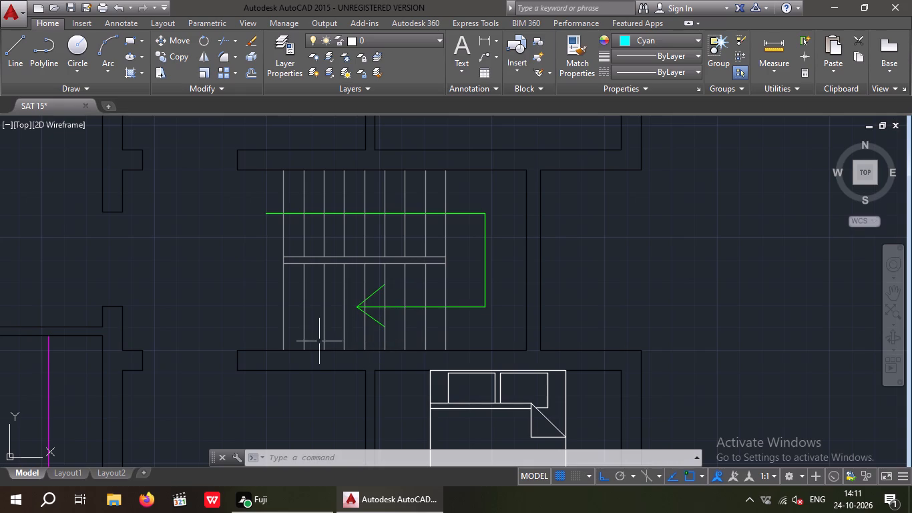
scroll(306, 323, down, 3)
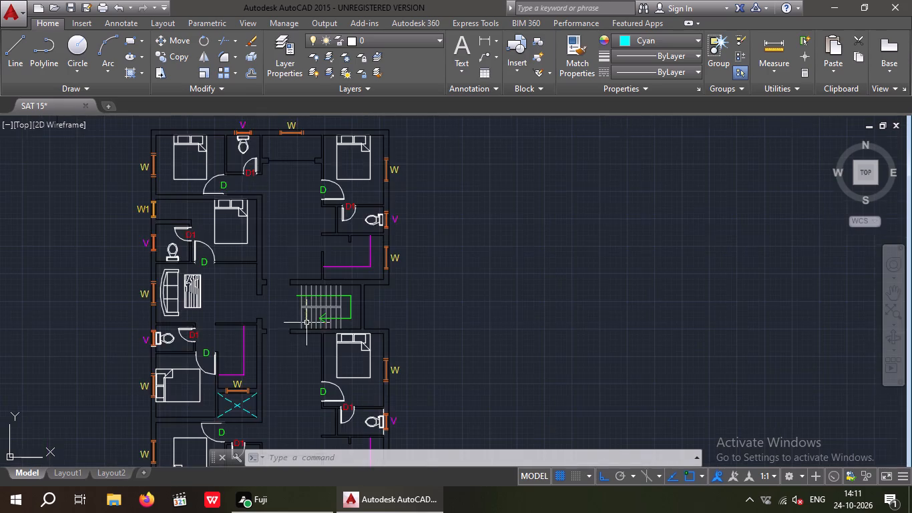
middle_drag(307, 342, 748, 361)
scroll(714, 359, down, 3)
scroll(409, 319, up, 4)
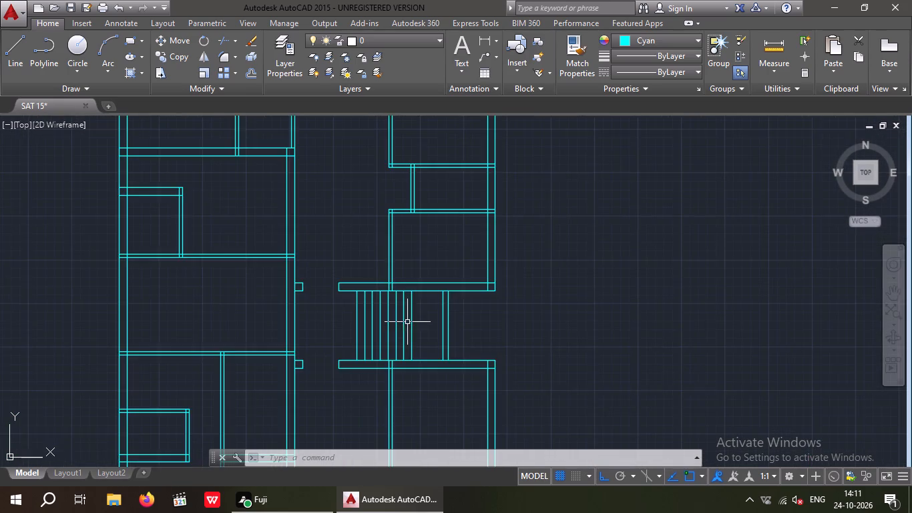
scroll(407, 331, up, 1)
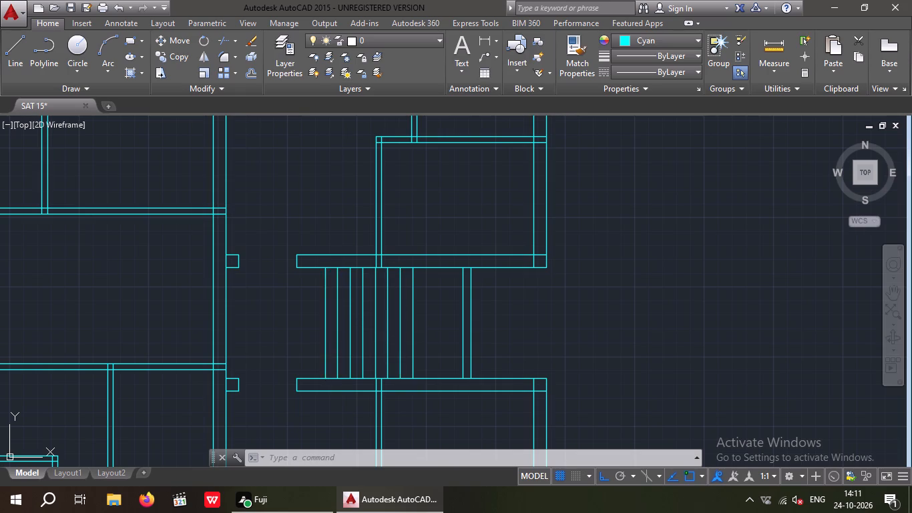
scroll(404, 330, down, 2)
middle_drag(483, 337, 152, 263)
scroll(222, 274, down, 3)
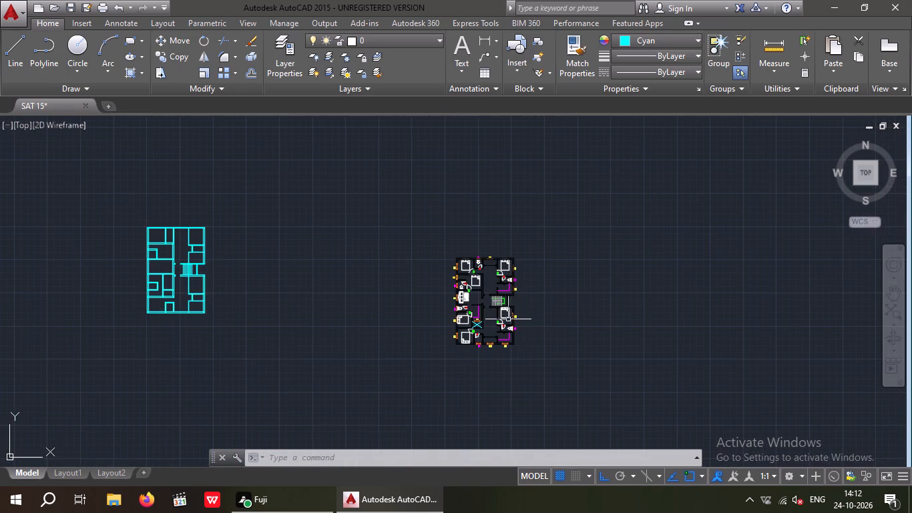
scroll(499, 306, up, 6)
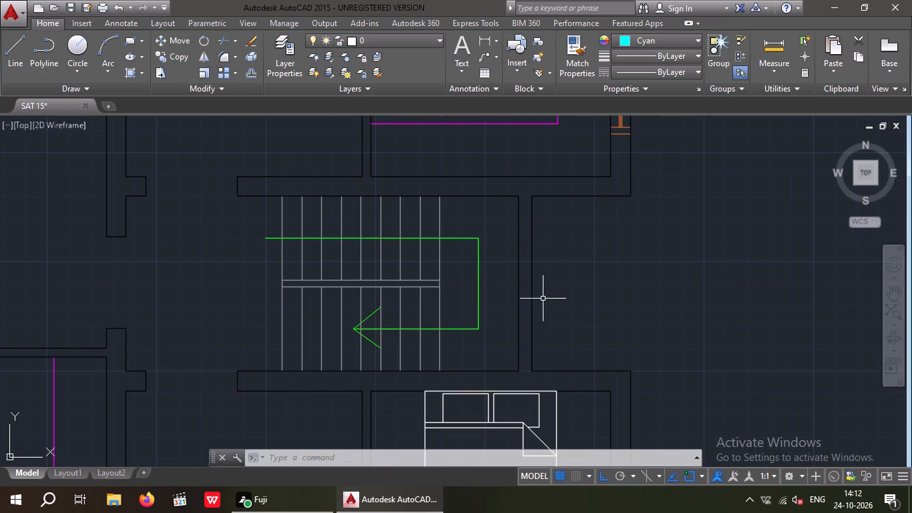
scroll(544, 301, down, 3)
middle_drag(382, 342, 782, 351)
scroll(652, 356, down, 2)
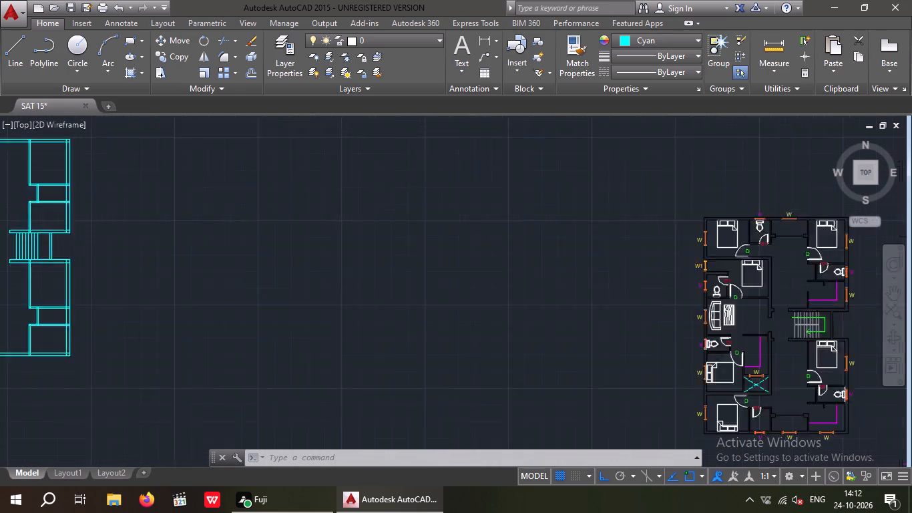
middle_drag(389, 336, 463, 335)
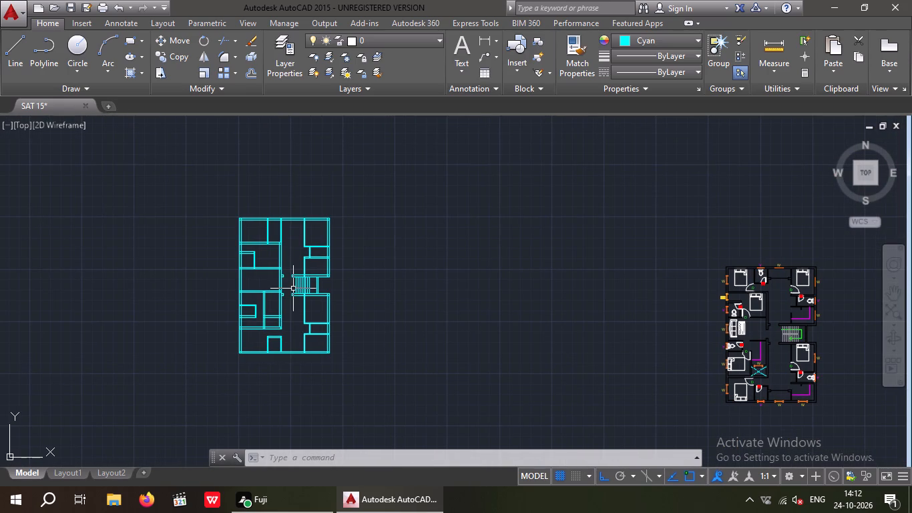
scroll(286, 278, up, 5)
scroll(298, 265, down, 2)
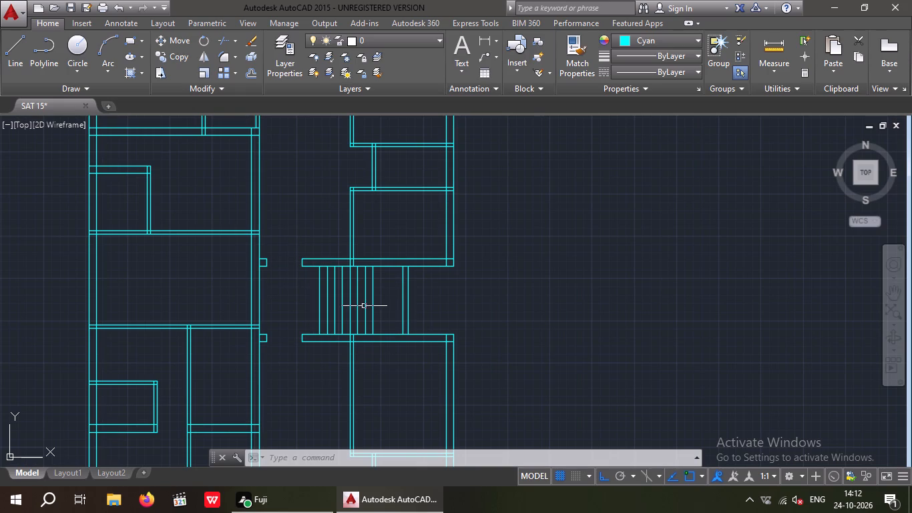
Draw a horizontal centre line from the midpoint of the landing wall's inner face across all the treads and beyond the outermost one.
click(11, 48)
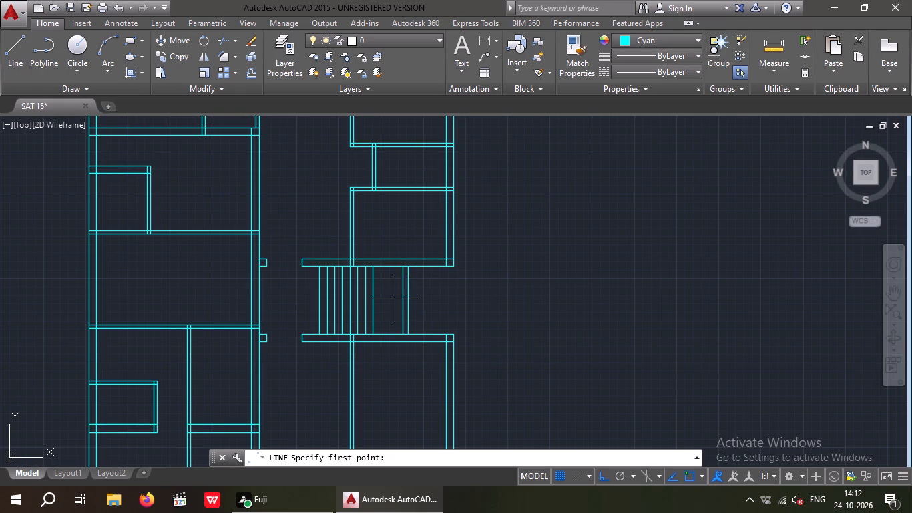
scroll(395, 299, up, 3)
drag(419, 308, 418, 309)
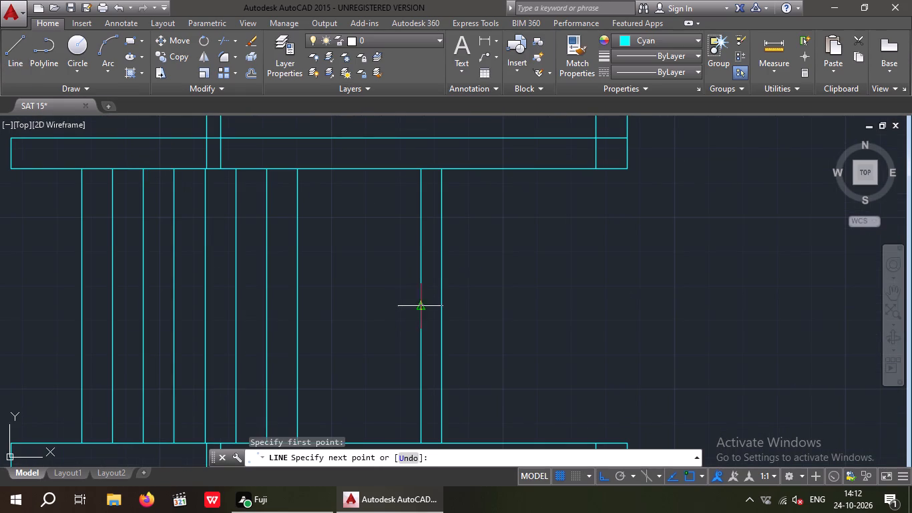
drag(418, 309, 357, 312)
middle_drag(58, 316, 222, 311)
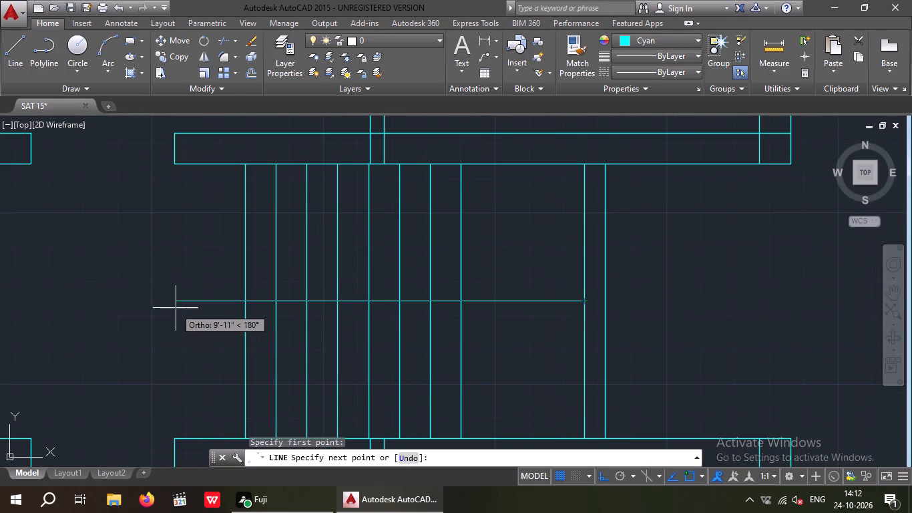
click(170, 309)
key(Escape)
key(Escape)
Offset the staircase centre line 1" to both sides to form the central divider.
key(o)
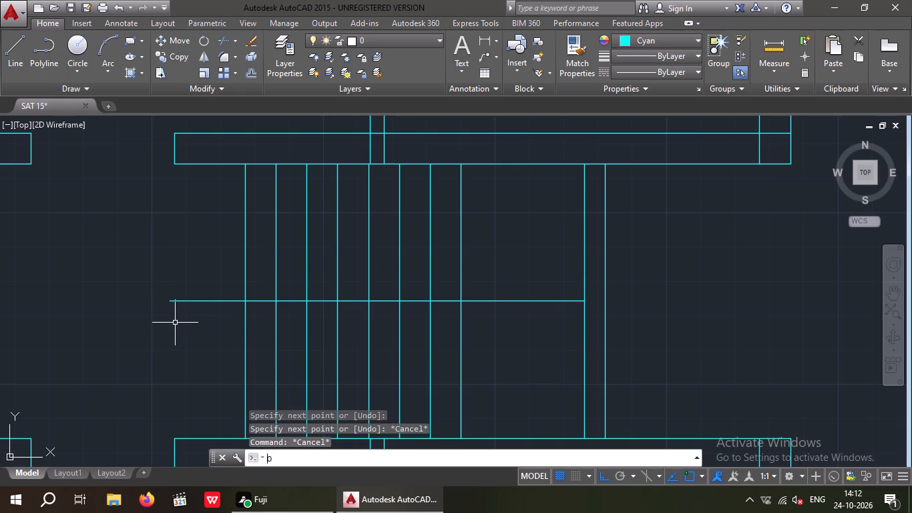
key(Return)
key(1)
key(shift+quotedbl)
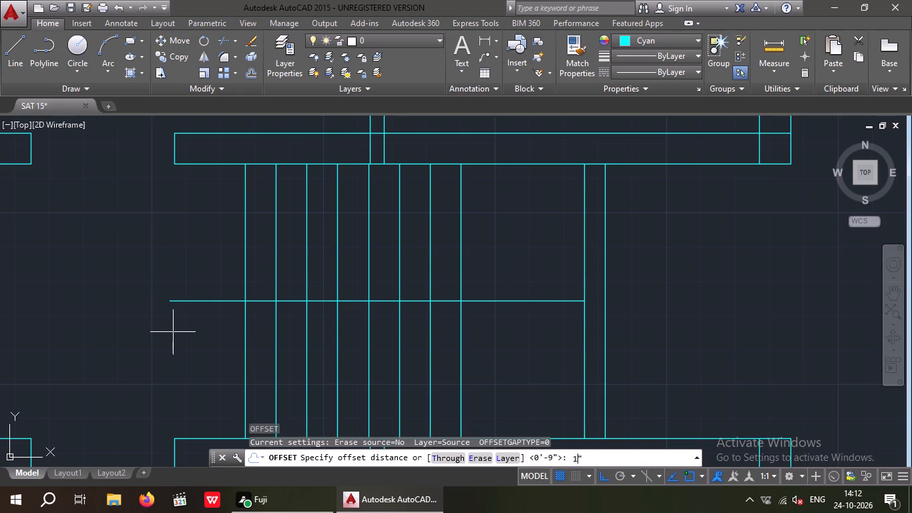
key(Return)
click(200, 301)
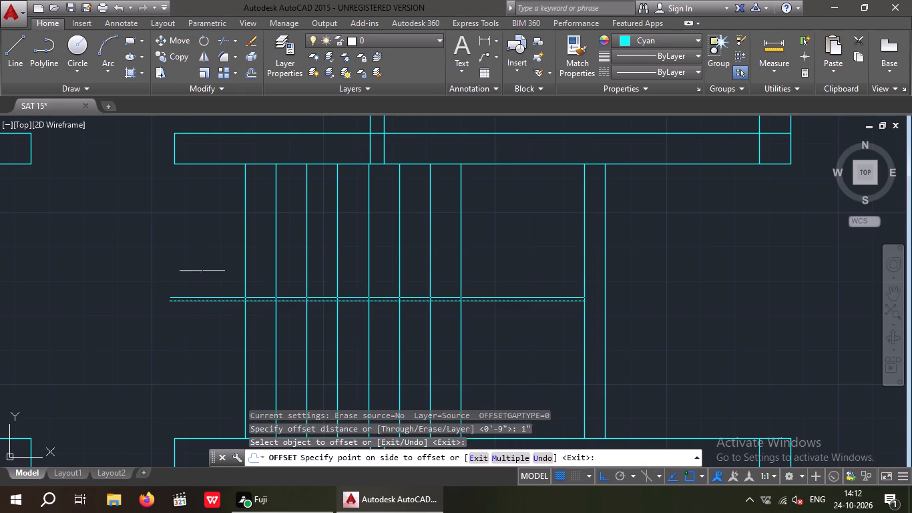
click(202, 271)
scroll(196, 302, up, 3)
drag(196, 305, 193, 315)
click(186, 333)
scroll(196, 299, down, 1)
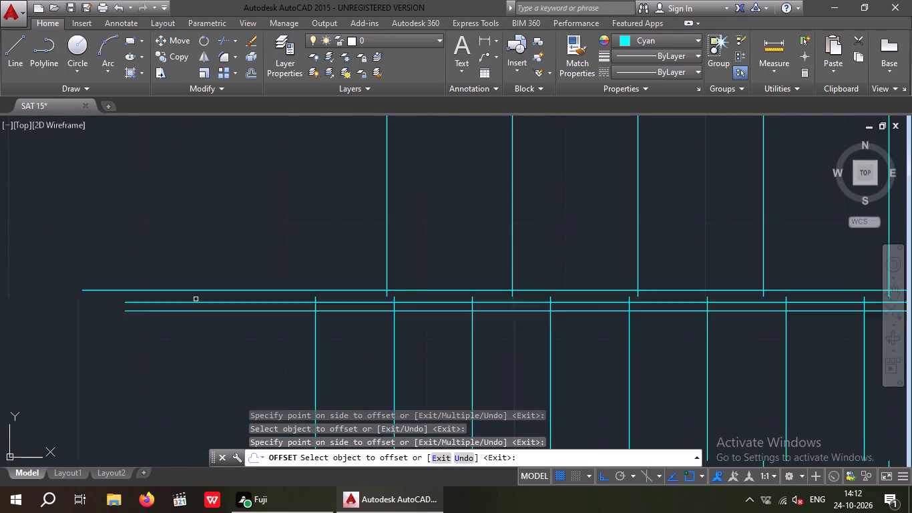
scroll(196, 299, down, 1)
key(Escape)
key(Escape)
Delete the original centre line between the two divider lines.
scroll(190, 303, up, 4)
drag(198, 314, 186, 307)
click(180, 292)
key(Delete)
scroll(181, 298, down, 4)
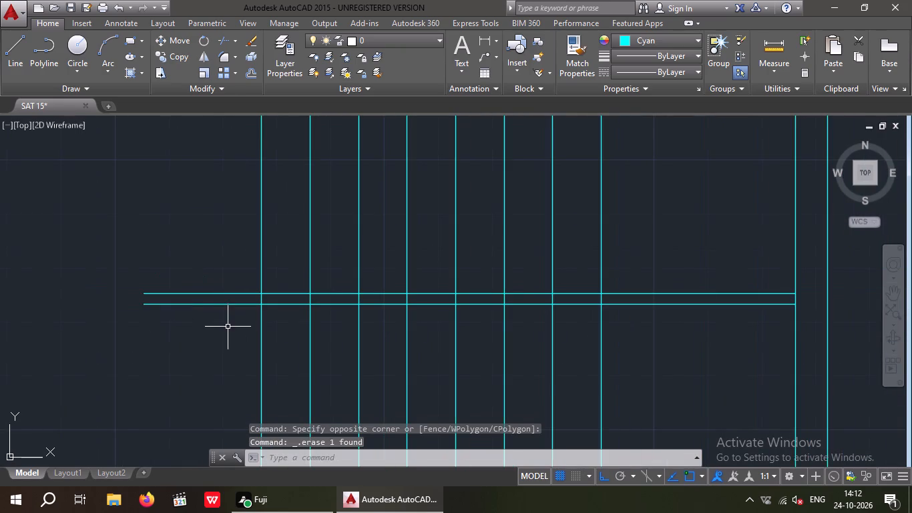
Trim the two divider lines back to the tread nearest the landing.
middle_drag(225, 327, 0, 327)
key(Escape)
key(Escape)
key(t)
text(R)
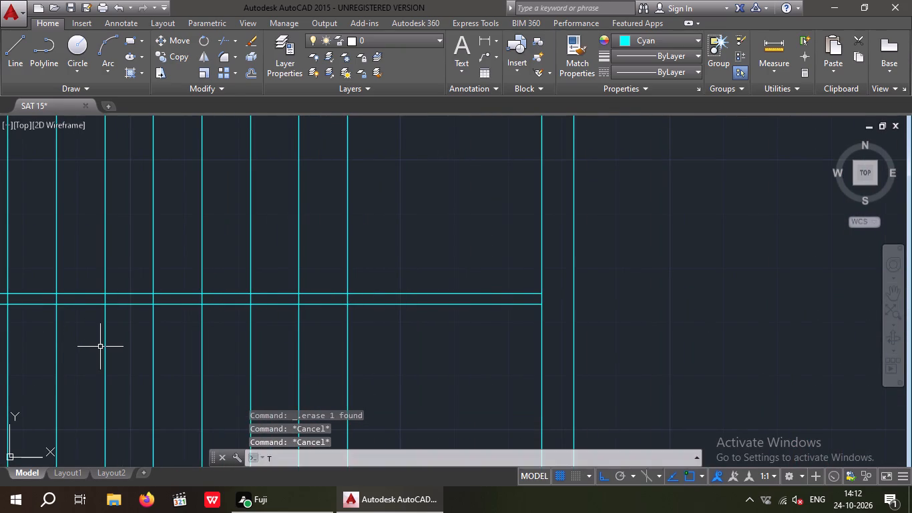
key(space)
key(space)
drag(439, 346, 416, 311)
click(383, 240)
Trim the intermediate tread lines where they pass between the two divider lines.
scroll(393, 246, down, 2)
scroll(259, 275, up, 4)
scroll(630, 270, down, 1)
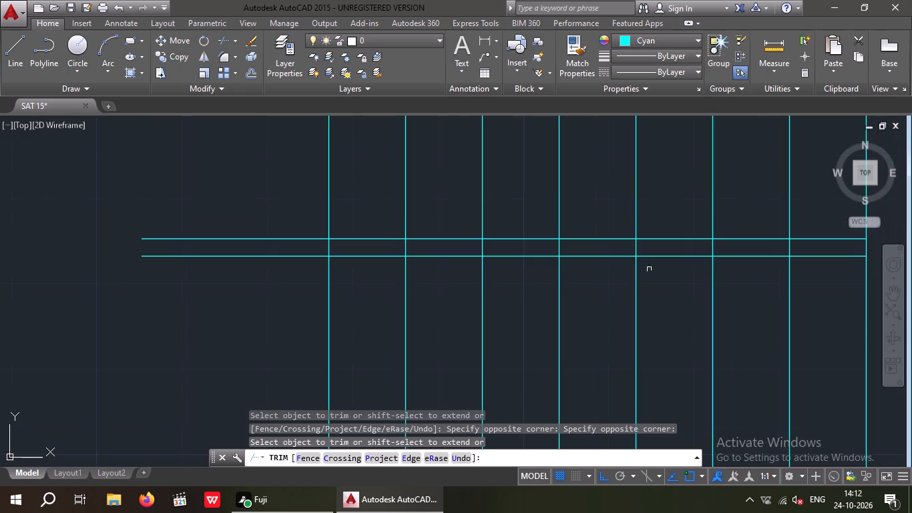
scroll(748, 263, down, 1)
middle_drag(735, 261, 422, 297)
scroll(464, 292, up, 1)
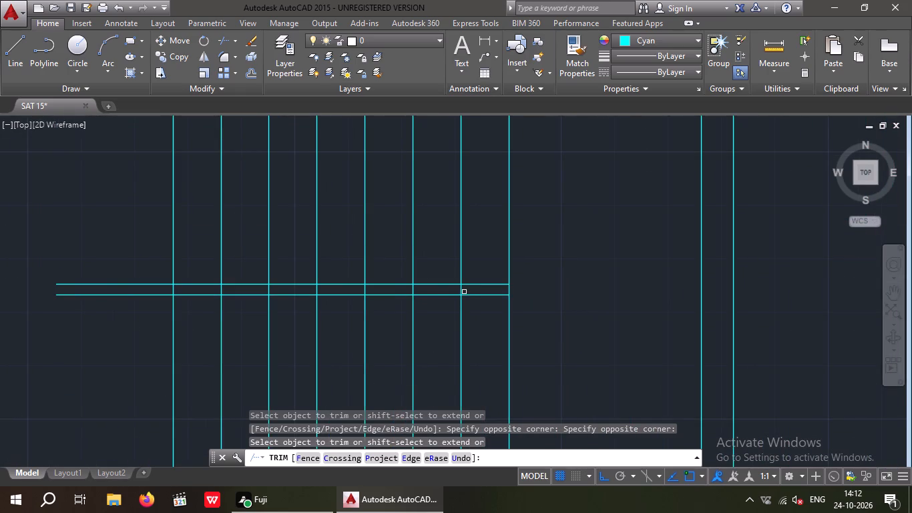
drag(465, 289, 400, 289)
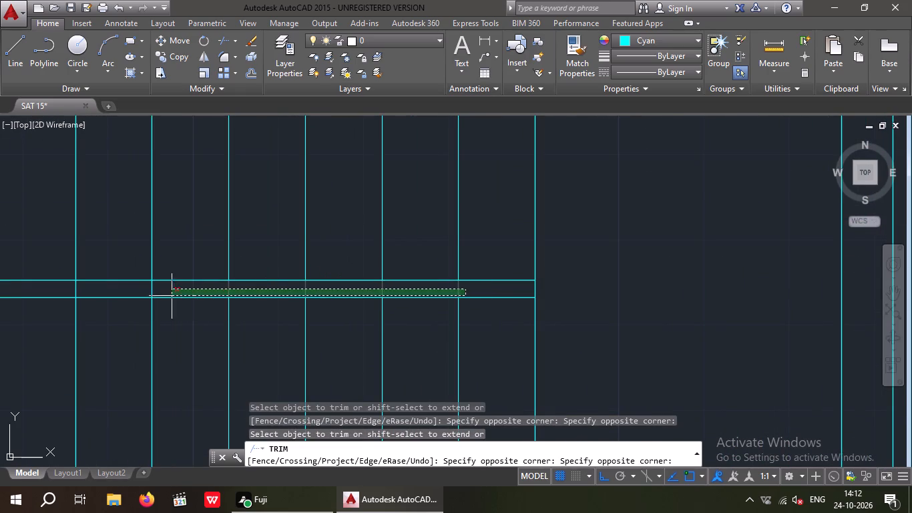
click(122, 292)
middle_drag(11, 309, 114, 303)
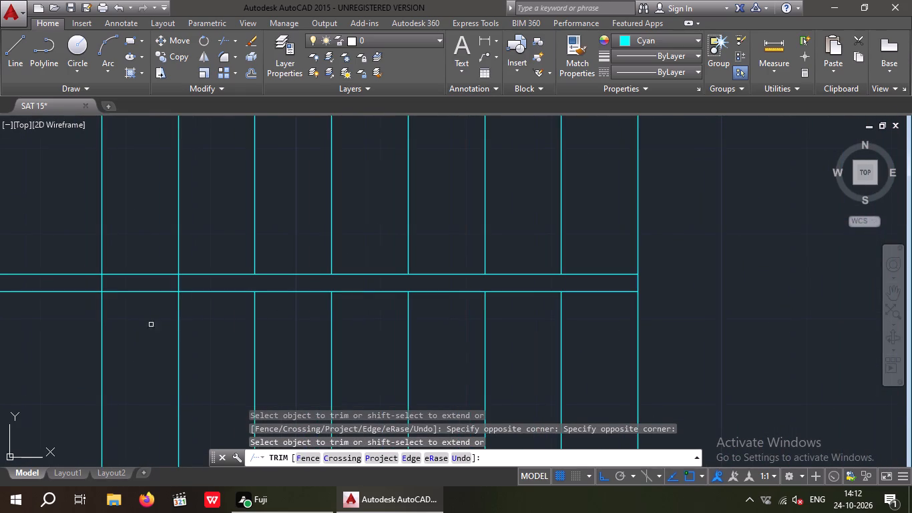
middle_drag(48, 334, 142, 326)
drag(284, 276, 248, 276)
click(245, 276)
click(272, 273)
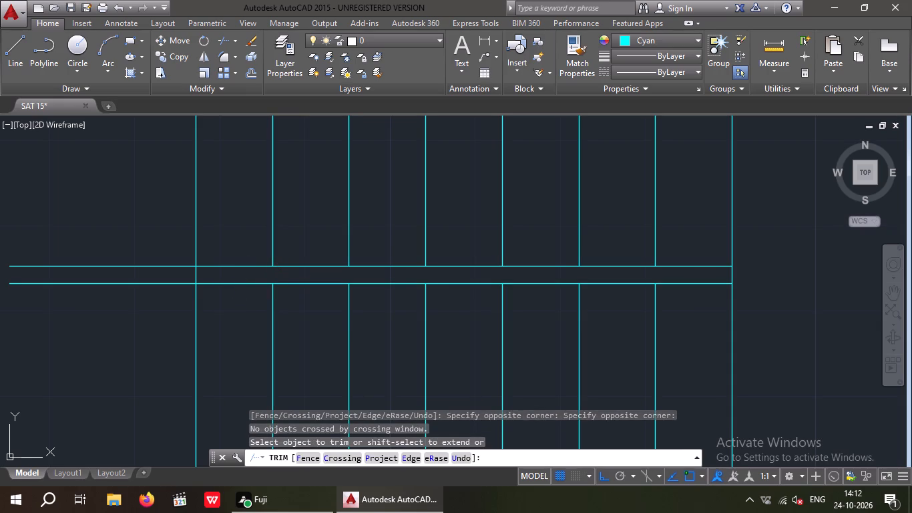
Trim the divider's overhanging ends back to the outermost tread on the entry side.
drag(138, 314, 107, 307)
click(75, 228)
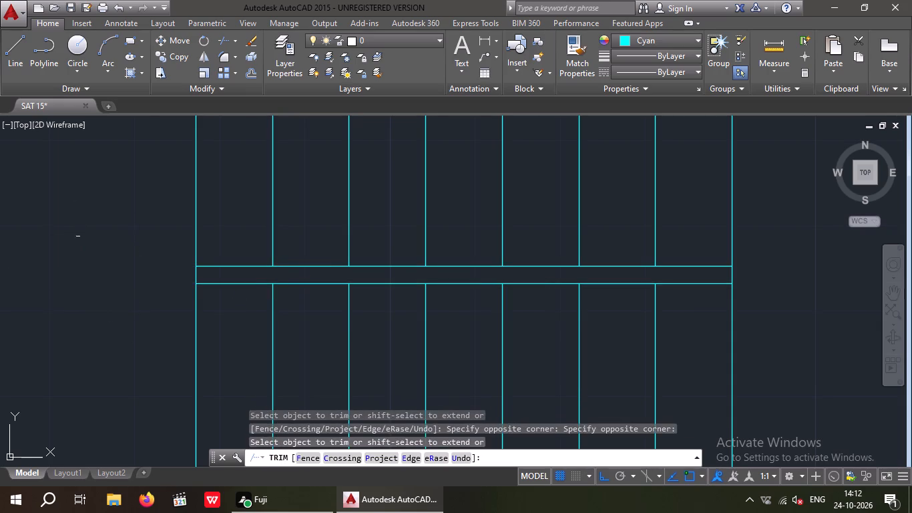
Measure the distance from the landing wall's outer face to the building's outer wall edge in the redrawn cyan plan.
scroll(77, 249, down, 3)
middle_drag(83, 269, 130, 274)
scroll(129, 277, down, 2)
middle_drag(124, 290, 181, 292)
scroll(184, 299, down, 2)
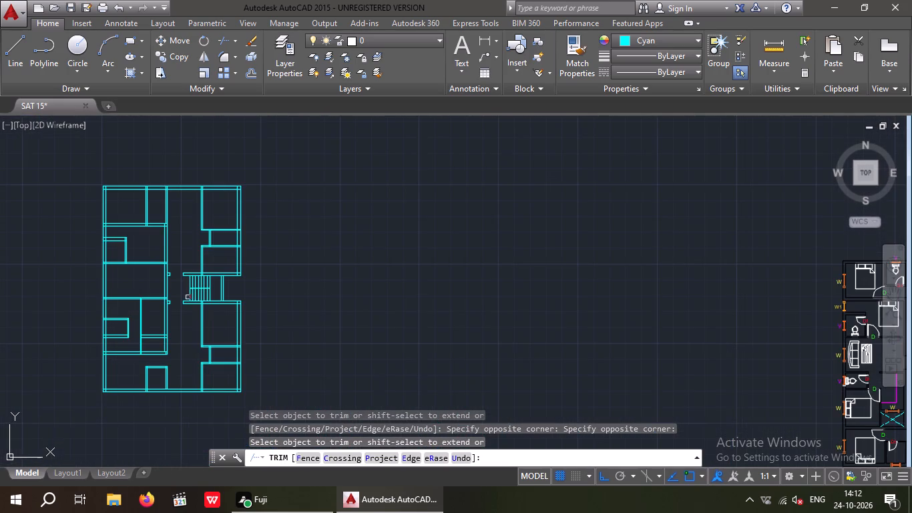
middle_drag(204, 319, 266, 315)
middle_click(354, 313)
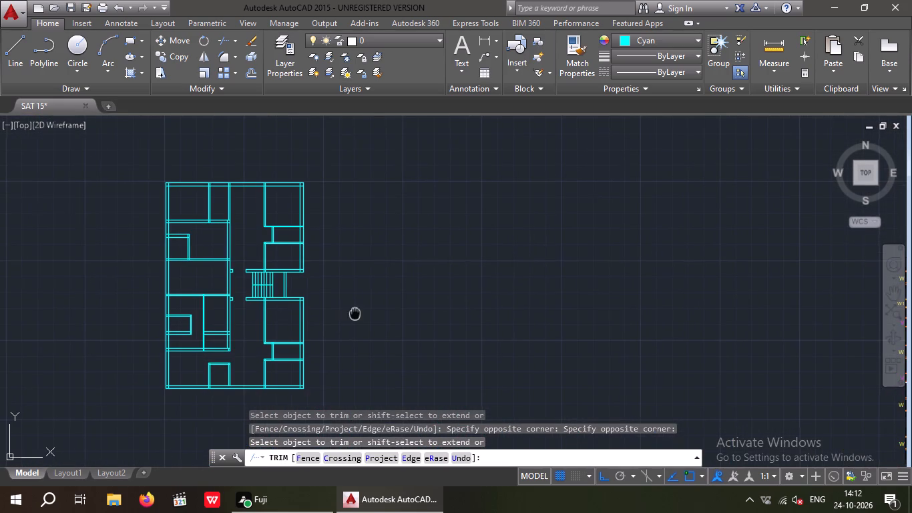
scroll(300, 275, up, 3)
middle_drag(311, 295, 390, 282)
scroll(379, 289, down, 1)
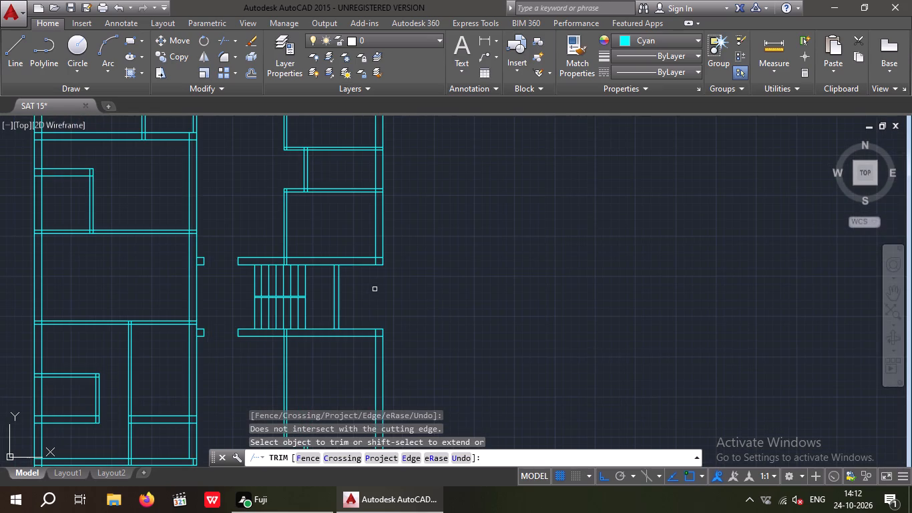
click(483, 41)
scroll(330, 315, up, 1)
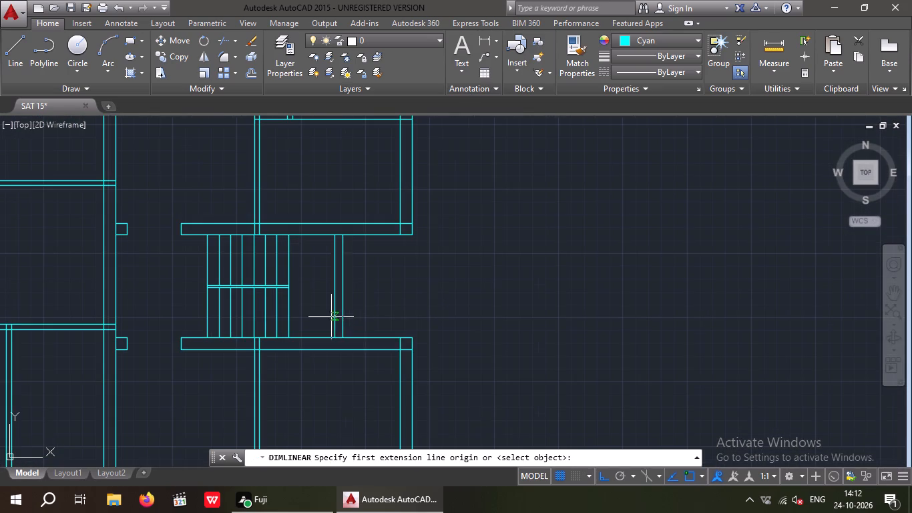
drag(345, 339, 358, 338)
click(416, 337)
scroll(418, 320, up, 3)
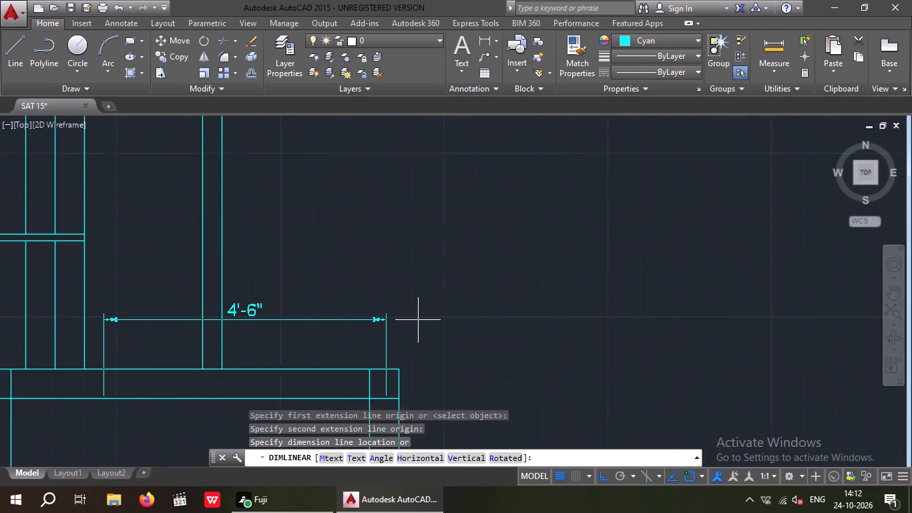
scroll(418, 319, down, 4)
key(Escape)
Measure the distance from the landing wall's outer face to the building's outer wall edge in the existing plan copy.
scroll(428, 311, down, 3)
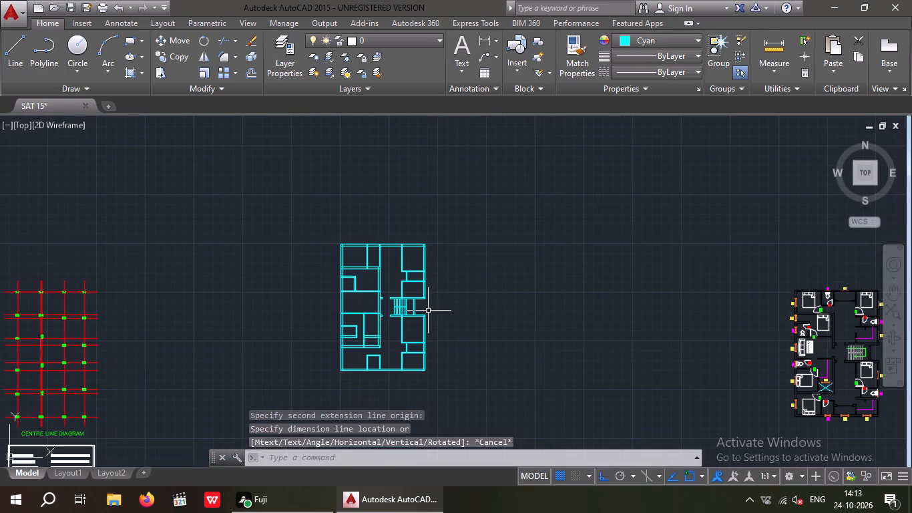
scroll(415, 306, up, 2)
middle_drag(408, 306, 198, 292)
scroll(290, 275, down, 3)
middle_drag(466, 299, 183, 271)
scroll(271, 290, up, 4)
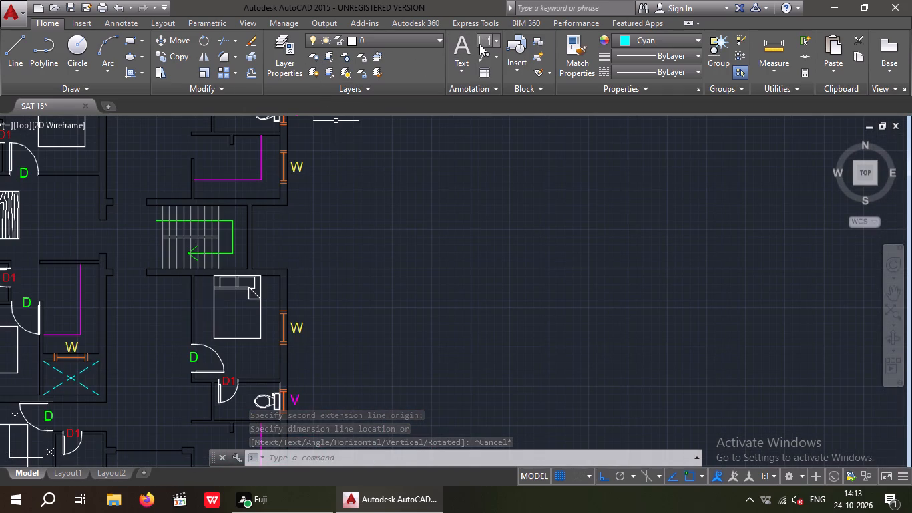
click(479, 43)
scroll(250, 271, up, 3)
drag(250, 259, 259, 260)
click(397, 261)
key(Escape)
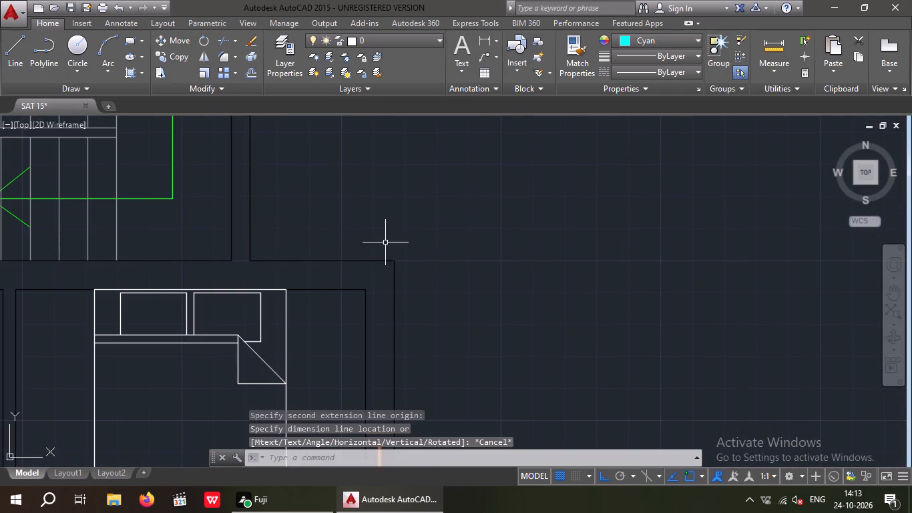
Delete all the treads, the central divider and the landing wall lines from the redrawn stair bay.
scroll(387, 242, down, 5)
middle_drag(280, 283, 377, 293)
scroll(406, 304, down, 3)
scroll(234, 273, up, 3)
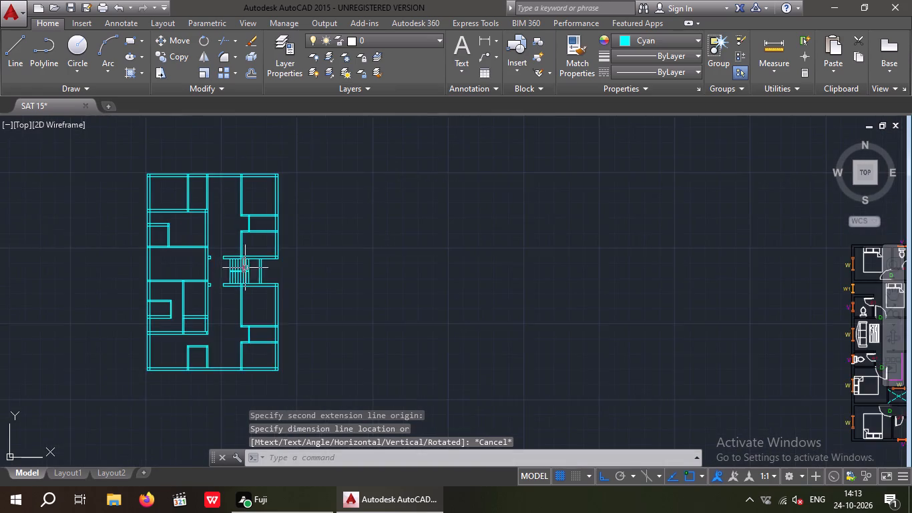
scroll(256, 267, up, 3)
drag(293, 281, 196, 299)
click(103, 304)
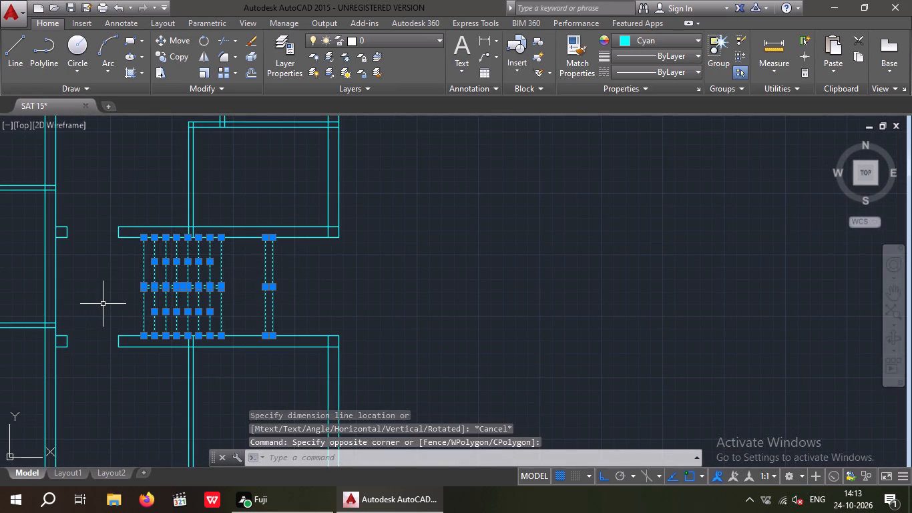
key(Delete)
key(Escape)
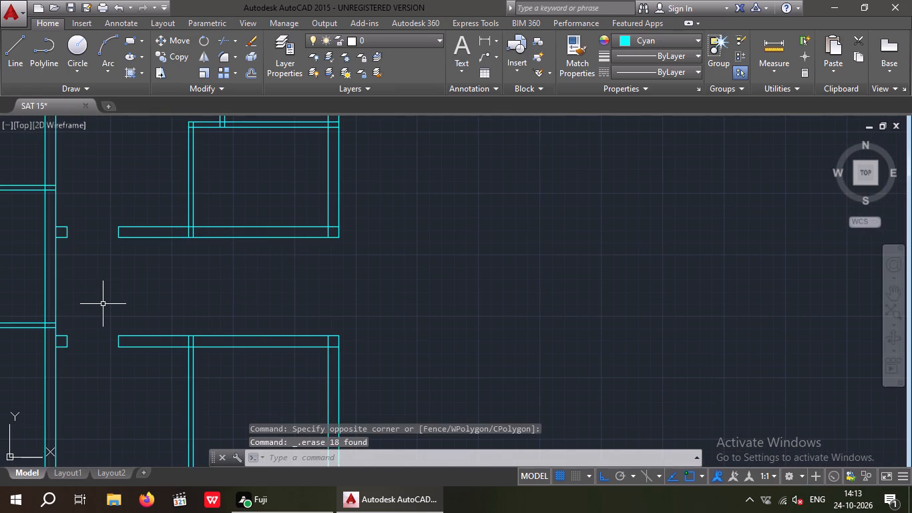
key(Escape)
Draw a vertical line between the two stair walls, in line with the inner face of the building's outer wall.
click(18, 51)
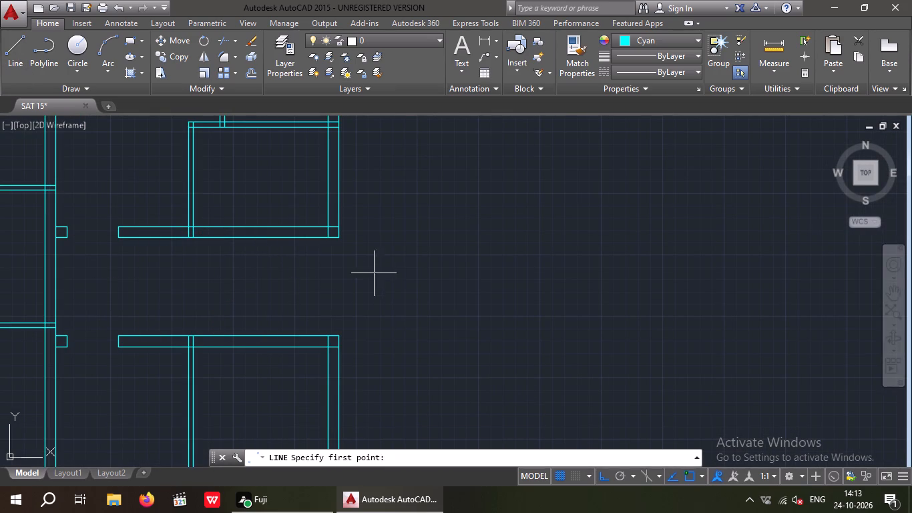
drag(324, 239, 322, 252)
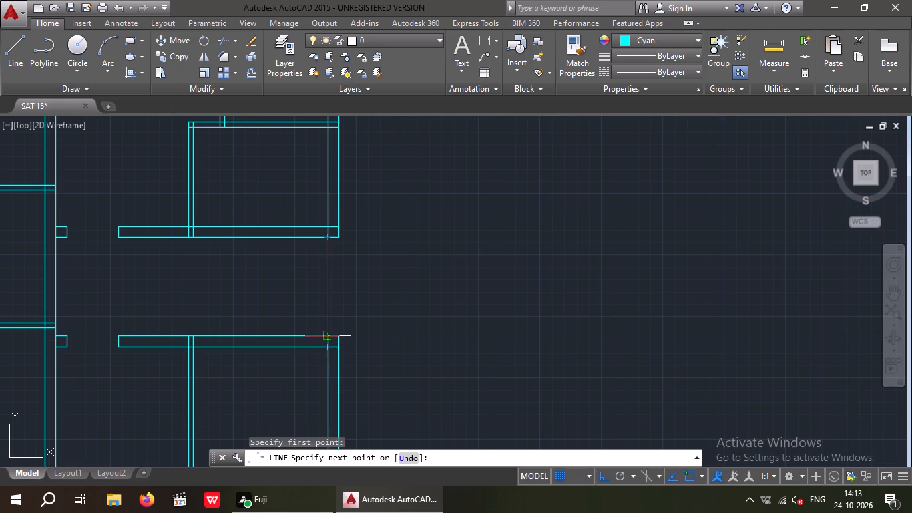
click(326, 336)
key(Escape)
key(Escape)
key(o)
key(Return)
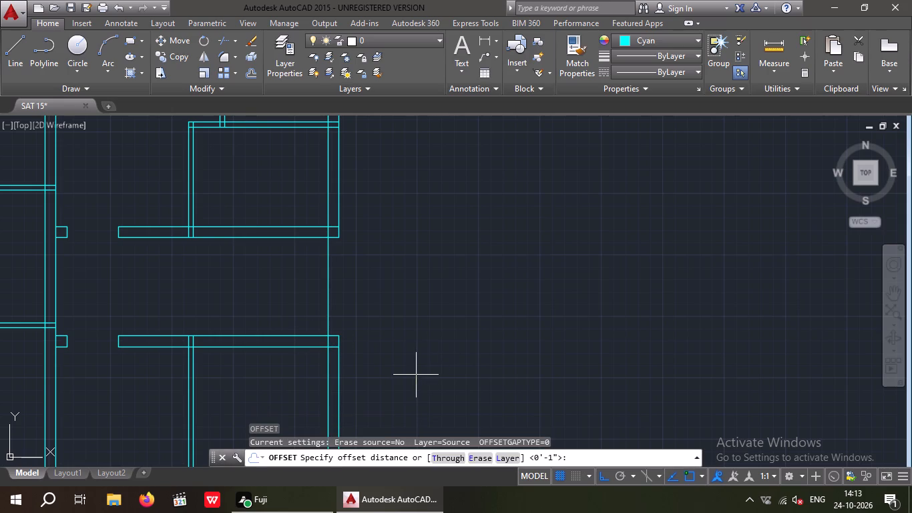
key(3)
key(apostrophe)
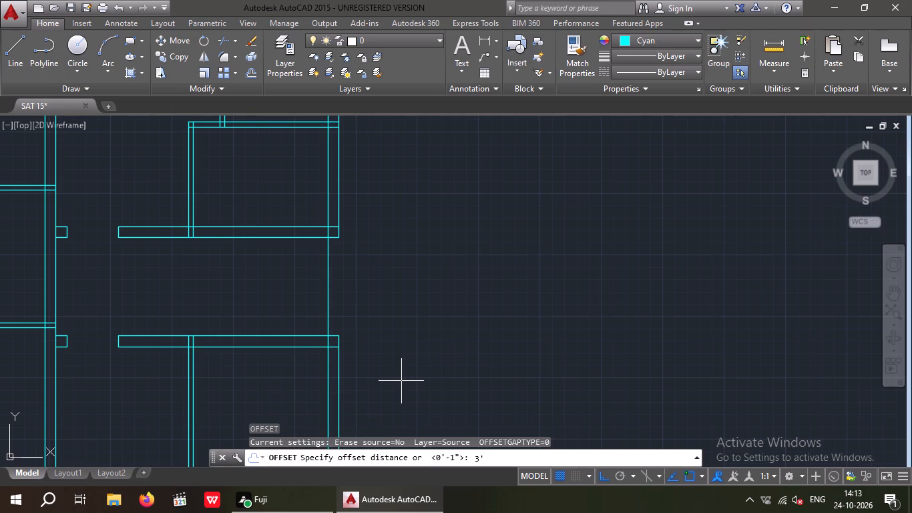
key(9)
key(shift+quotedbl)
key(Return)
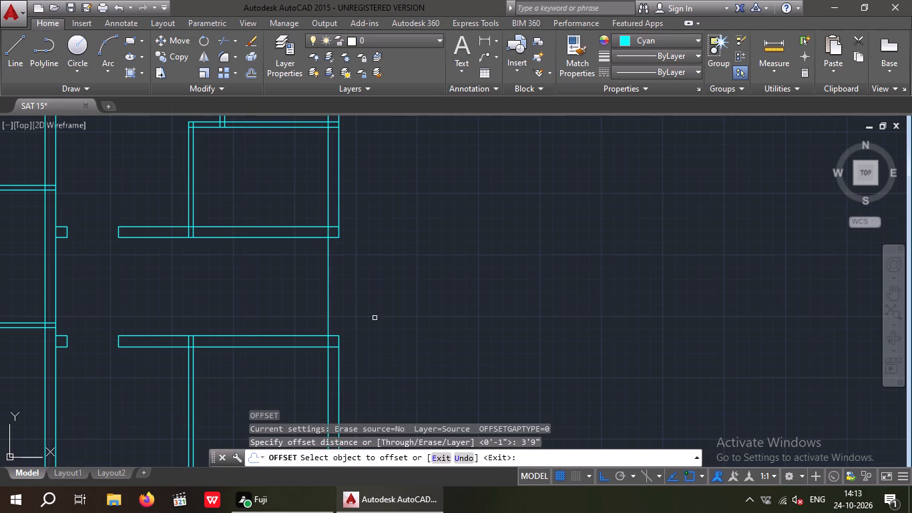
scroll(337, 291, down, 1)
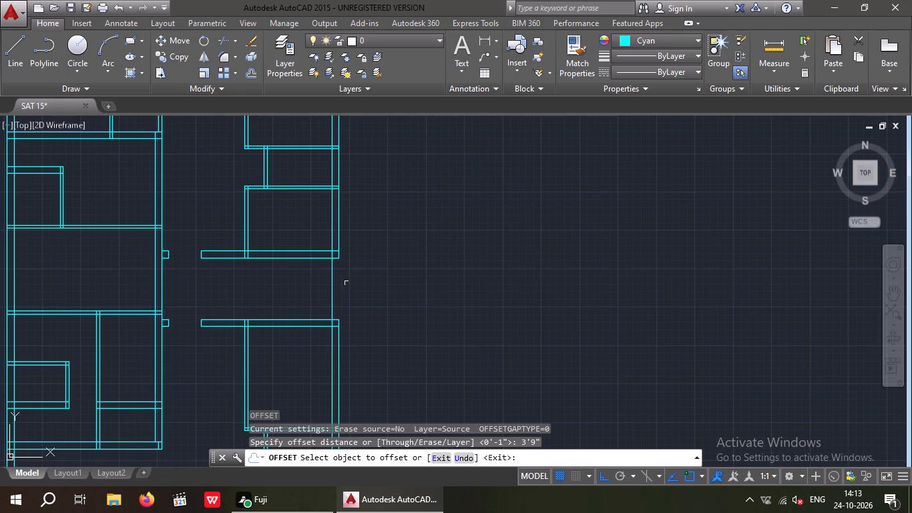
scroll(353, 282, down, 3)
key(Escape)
Measure the distance from the landing wall's outer face to the building's outer wall edge in the existing plan copy.
middle_drag(421, 317, 176, 302)
scroll(553, 310, up, 4)
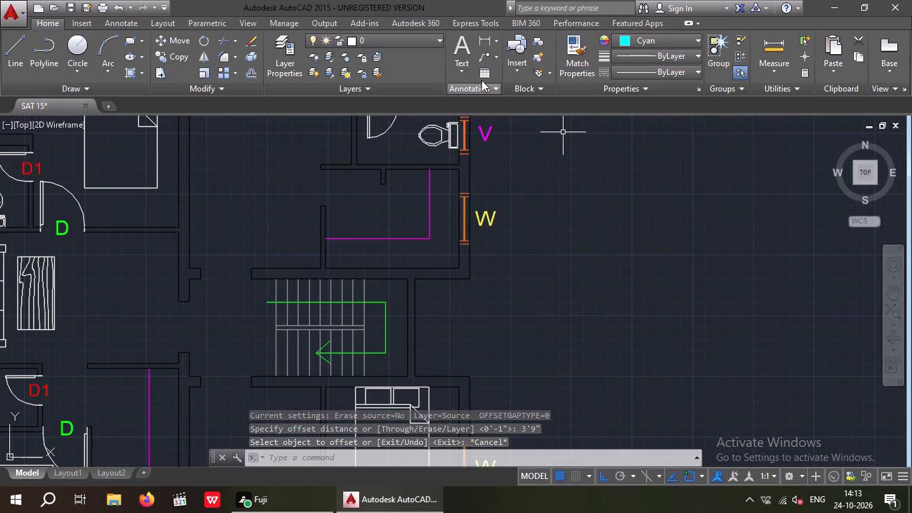
click(489, 43)
scroll(399, 291, up, 1)
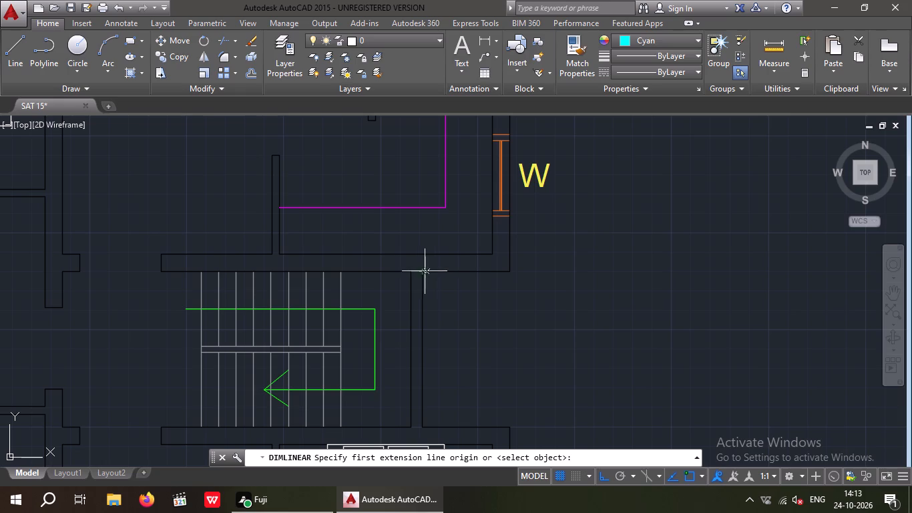
click(423, 271)
click(511, 269)
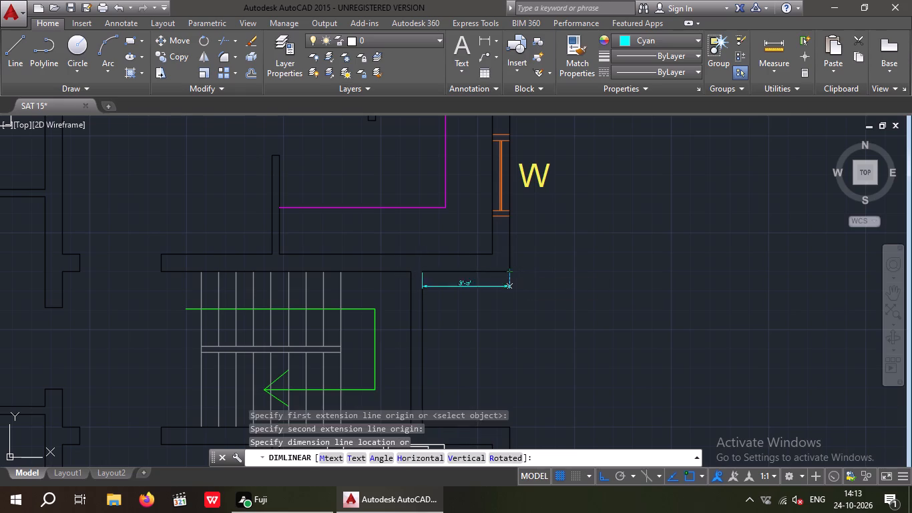
scroll(503, 297, up, 3)
scroll(502, 289, down, 2)
scroll(503, 286, up, 2)
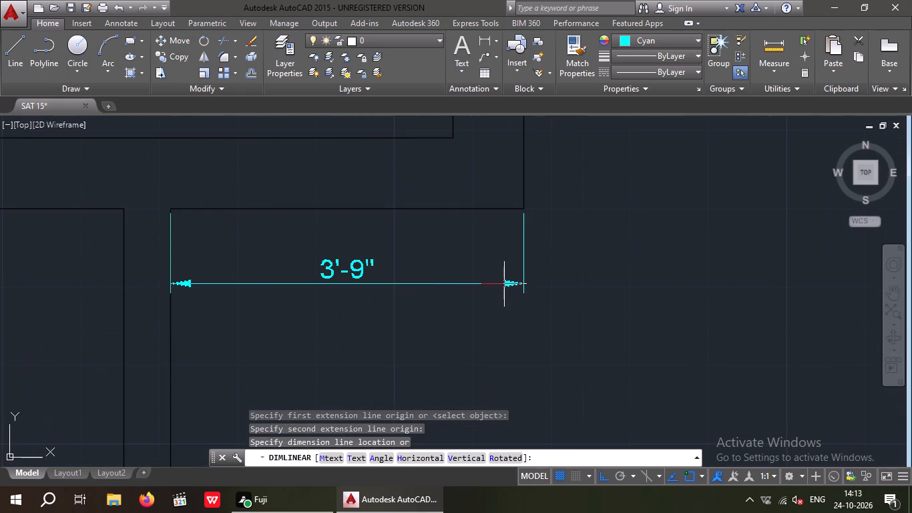
key(Escape)
Delete the vertical line in line with the outer wall's inner face between the two stair walls of the cyan plan.
scroll(505, 285, down, 11)
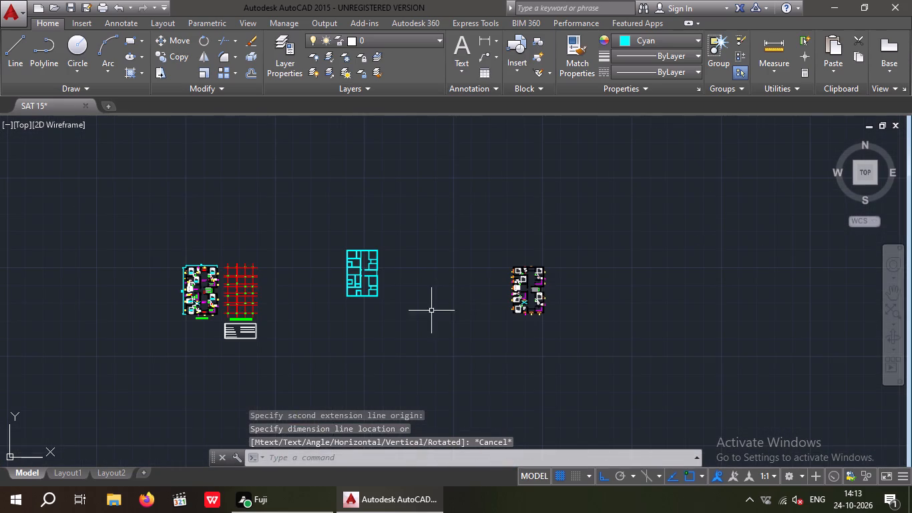
scroll(373, 275, up, 7)
drag(385, 250, 385, 250)
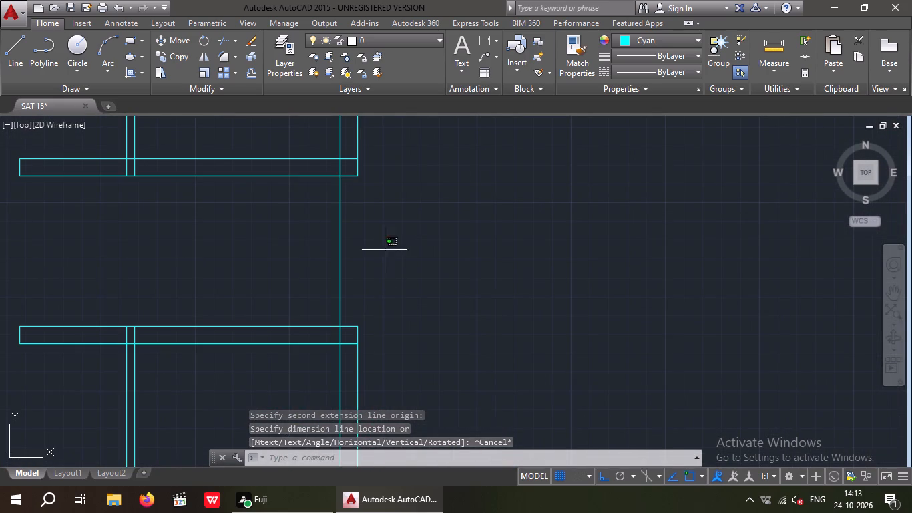
drag(385, 250, 300, 266)
click(294, 269)
key(Delete)
key(Escape)
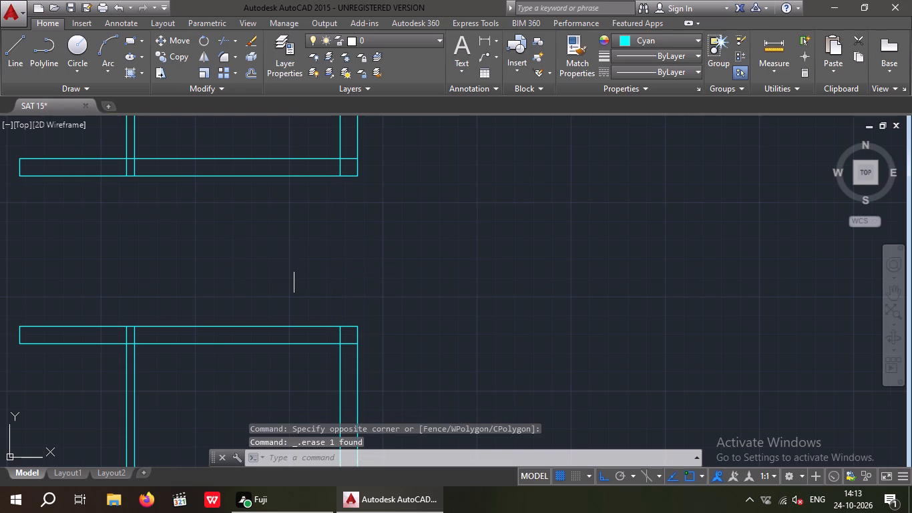
key(Escape)
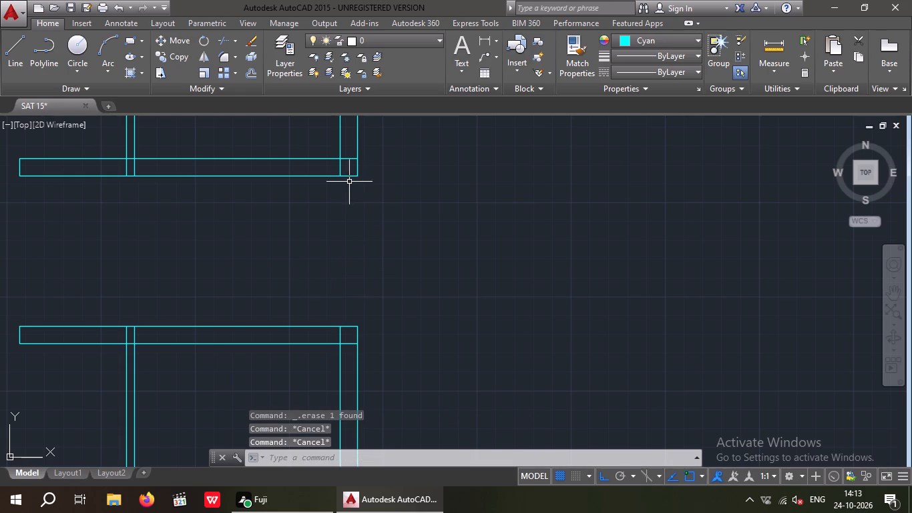
Draw a vertical reference line across the stair bay, joining the two stair walls' corners at the building's outer wall face.
click(14, 39)
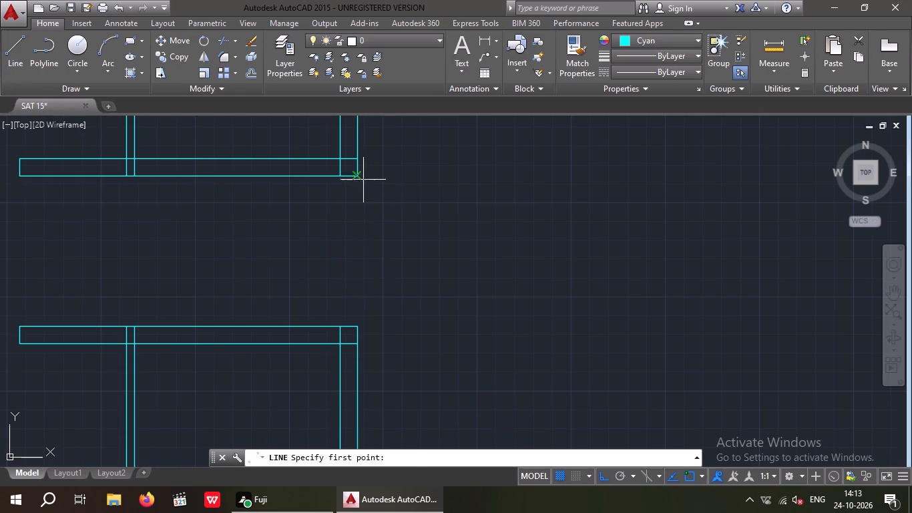
click(361, 175)
click(357, 326)
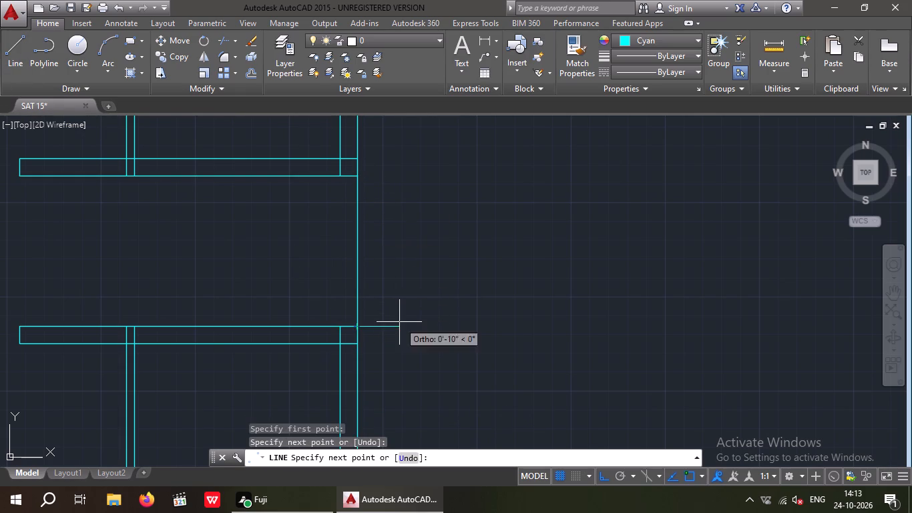
key(Escape)
key(Escape)
Offset the reference line 3'9" into the stair bay for the landing wall's outer face.
key(o)
key(Return)
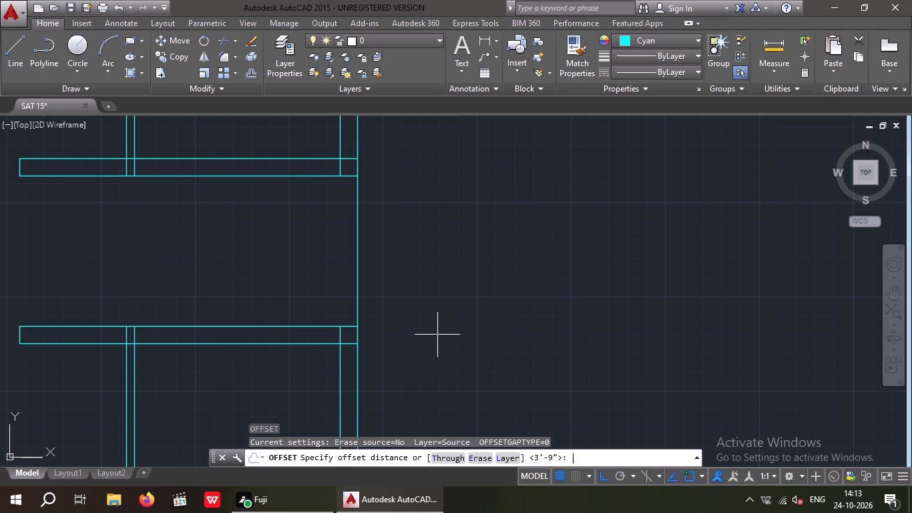
key(3)
key(apostrophe)
key(9)
key(shift+quotedbl)
key(Return)
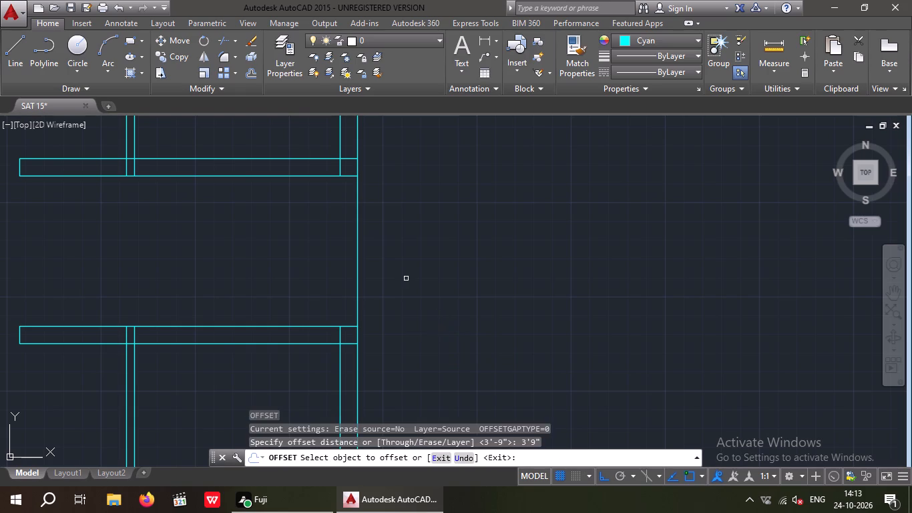
drag(358, 267, 328, 276)
click(282, 277)
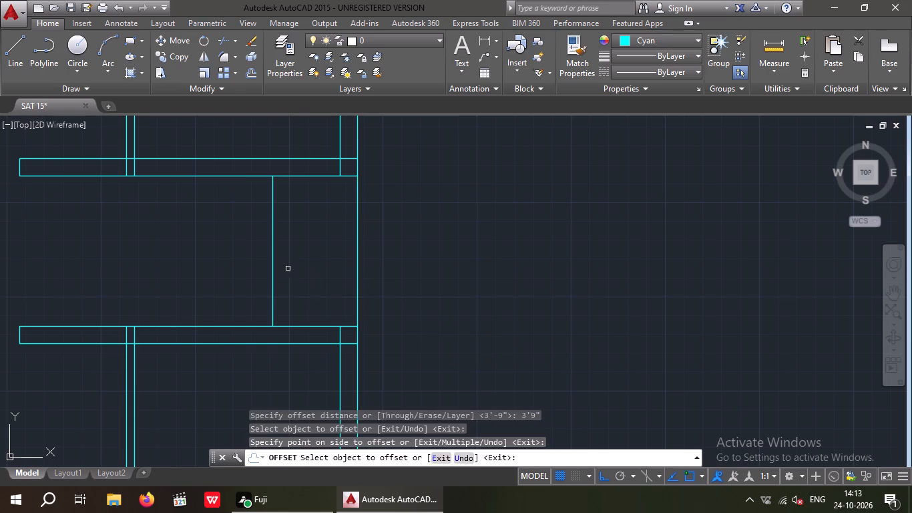
key(Escape)
key(Escape)
Offset the landing wall's outer face line 6" further into the stair bay for its inner face.
key(o)
key(Return)
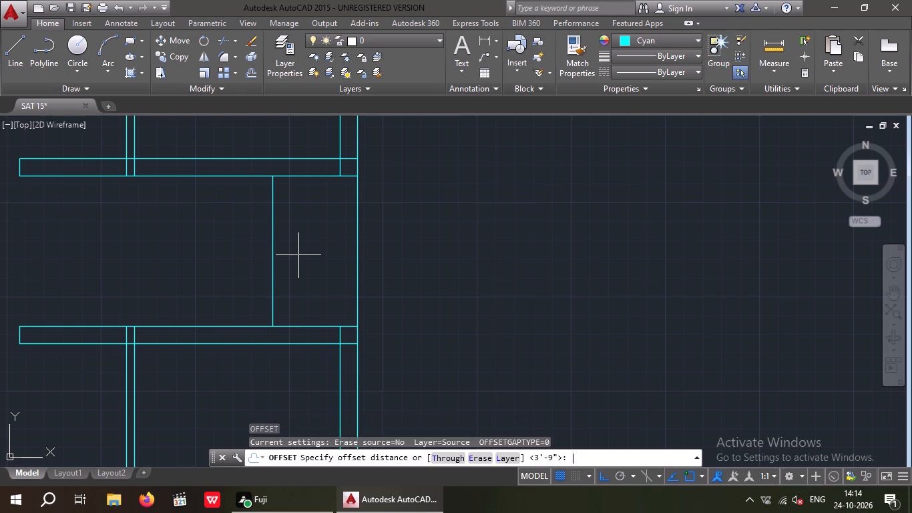
key(6)
key(shift+quotedbl)
key(Return)
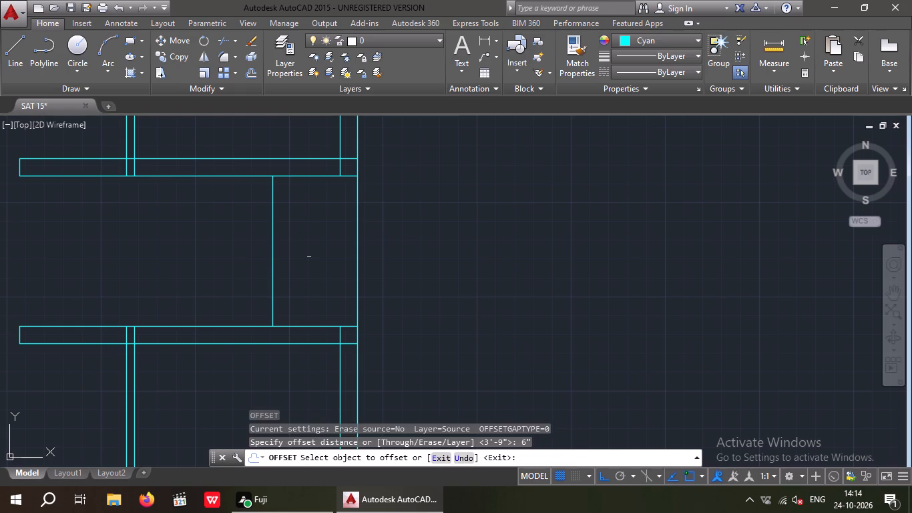
drag(271, 257, 264, 259)
click(258, 261)
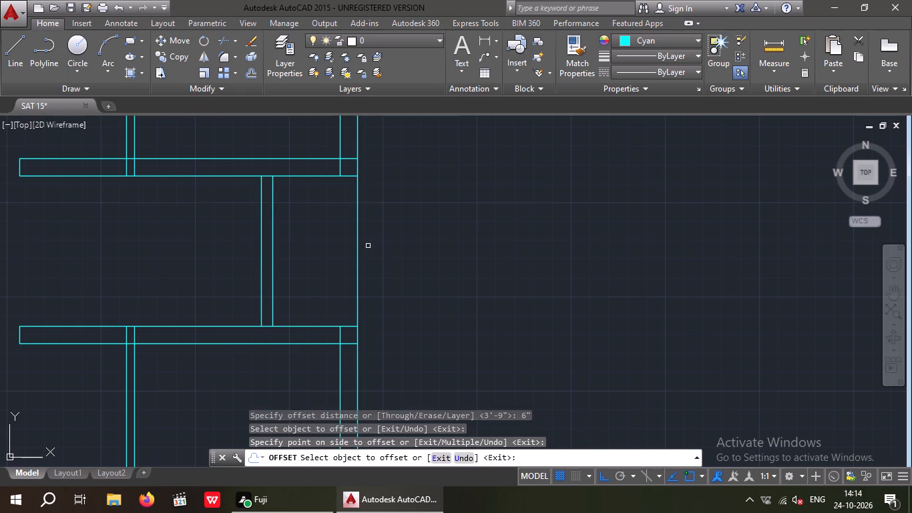
key(Escape)
Delete the vertical reference line across the stair bay at the building's outer wall face.
drag(381, 234, 338, 268)
click(335, 271)
key(Delete)
scroll(322, 274, down, 3)
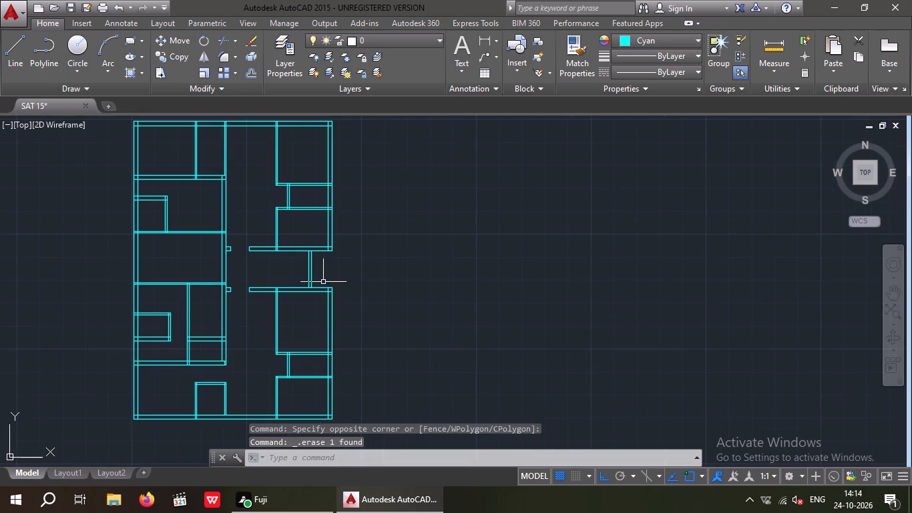
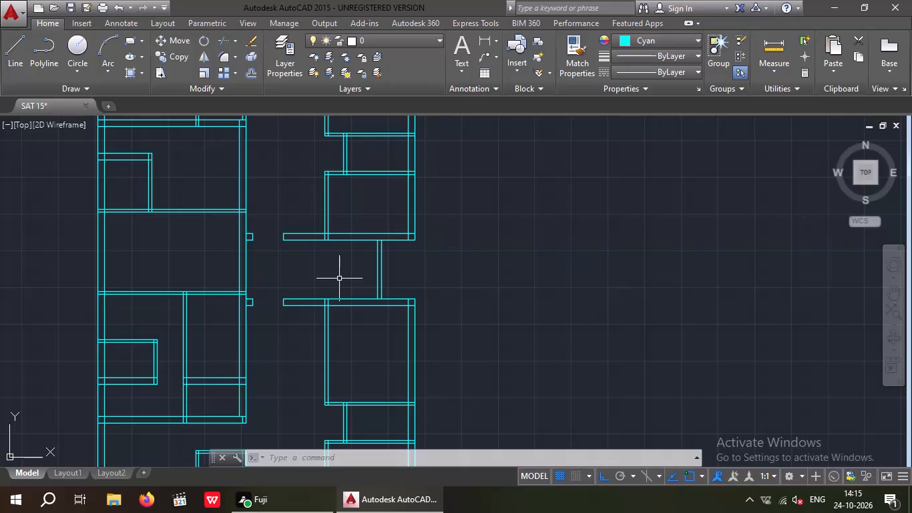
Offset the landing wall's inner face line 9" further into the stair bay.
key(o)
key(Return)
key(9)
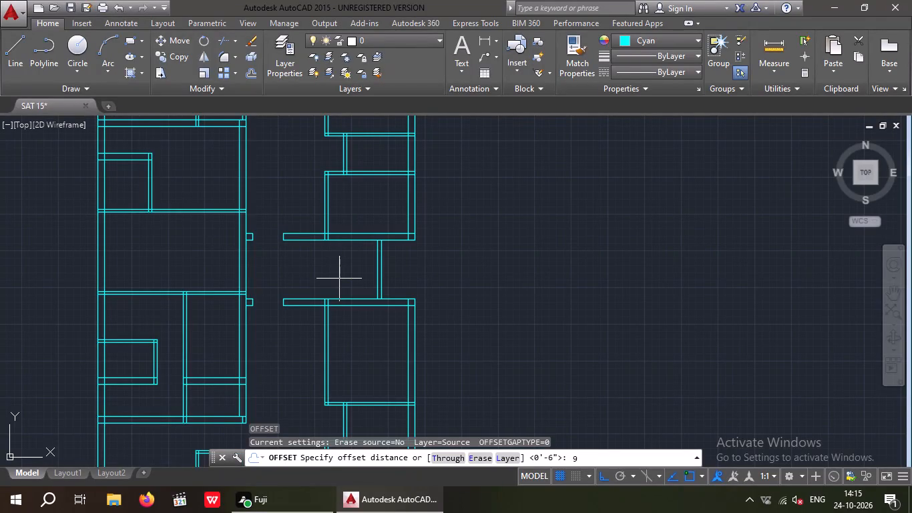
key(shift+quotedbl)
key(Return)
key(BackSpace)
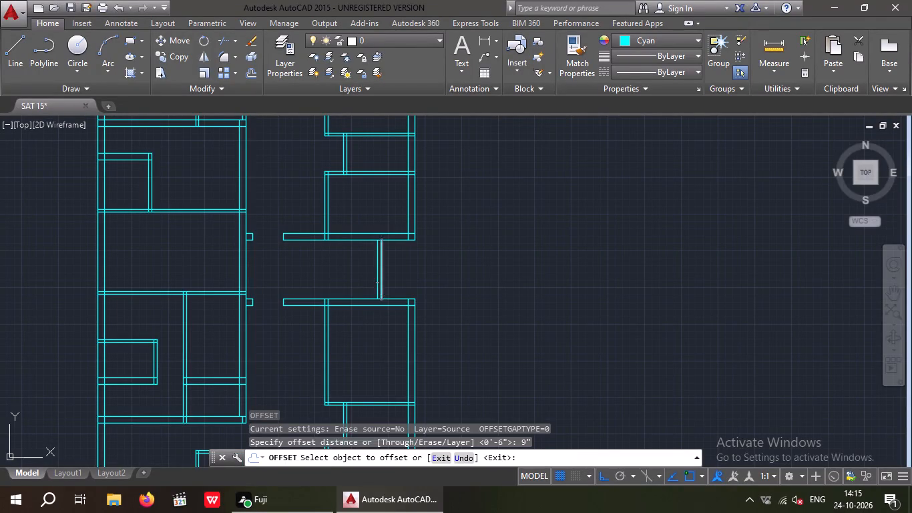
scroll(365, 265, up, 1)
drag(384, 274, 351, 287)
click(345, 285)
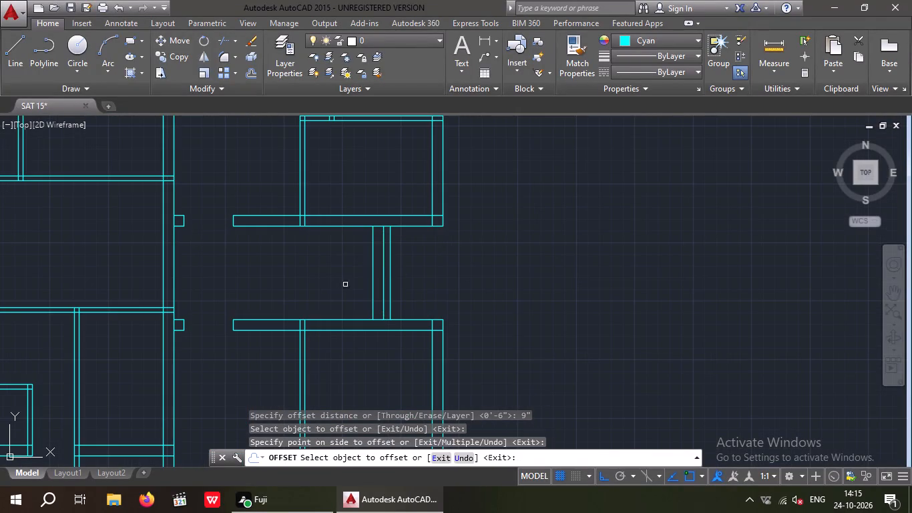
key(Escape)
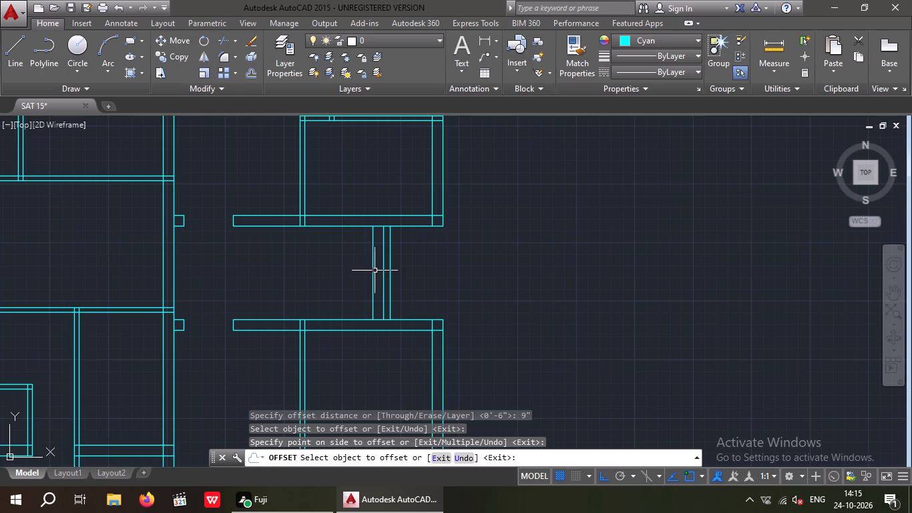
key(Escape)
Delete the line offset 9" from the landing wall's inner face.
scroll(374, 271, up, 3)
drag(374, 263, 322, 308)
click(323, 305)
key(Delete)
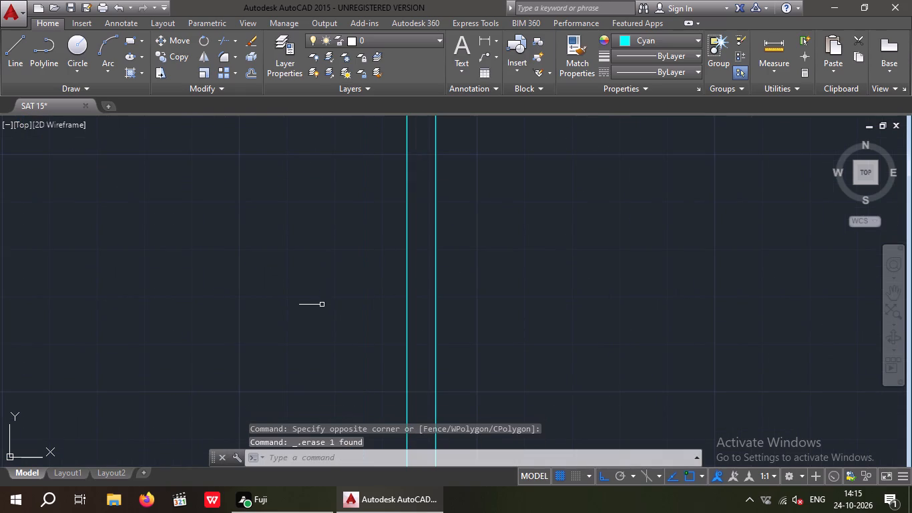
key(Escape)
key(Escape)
Offset the landing wall's inner face line 3' into the stair bay for the first tread line.
key(o)
key(Return)
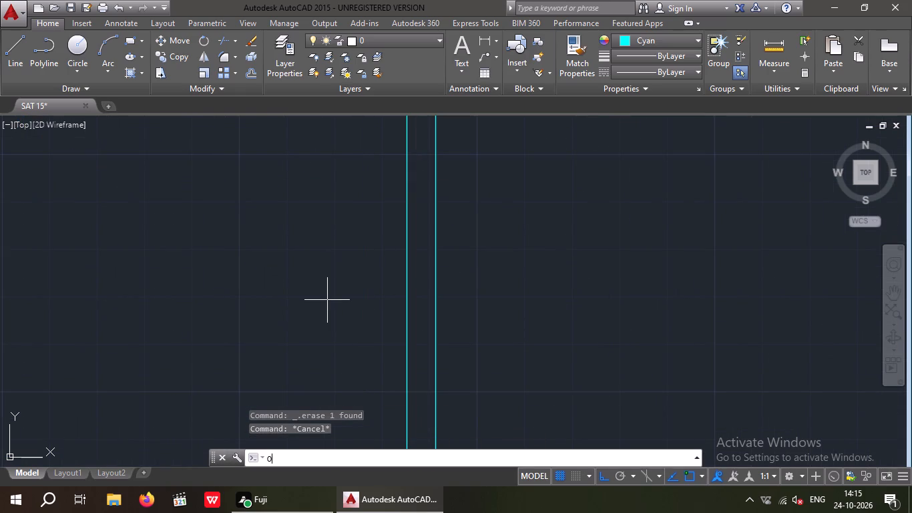
key(3)
key(apostrophe)
key(Return)
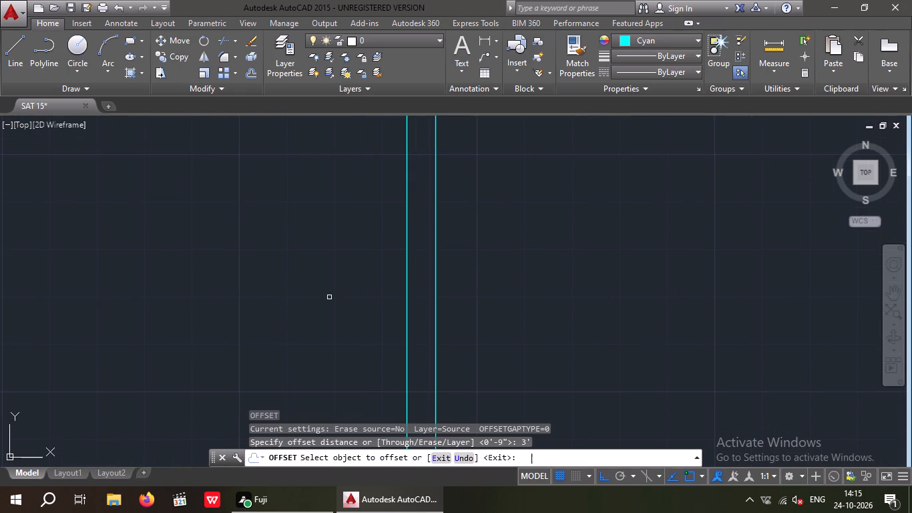
scroll(373, 301, down, 3)
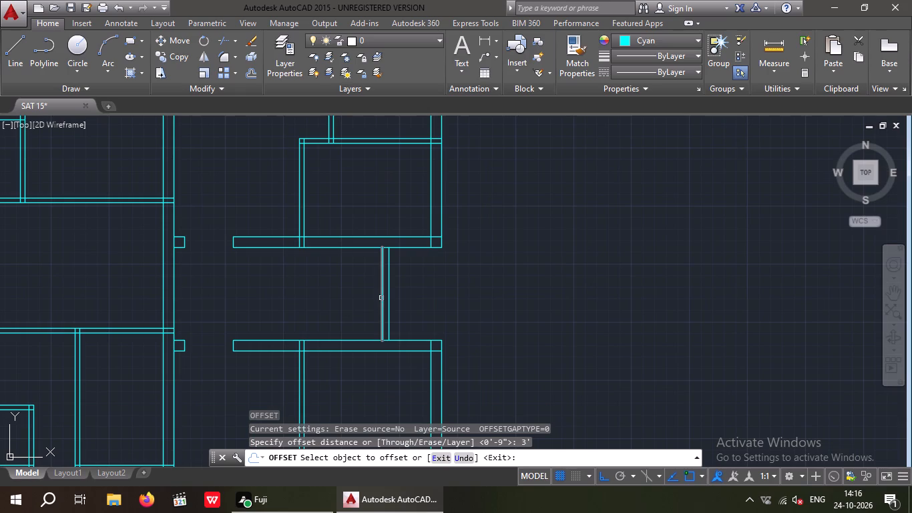
drag(381, 297, 338, 316)
click(330, 315)
key(Escape)
key(Escape)
key(Escape)
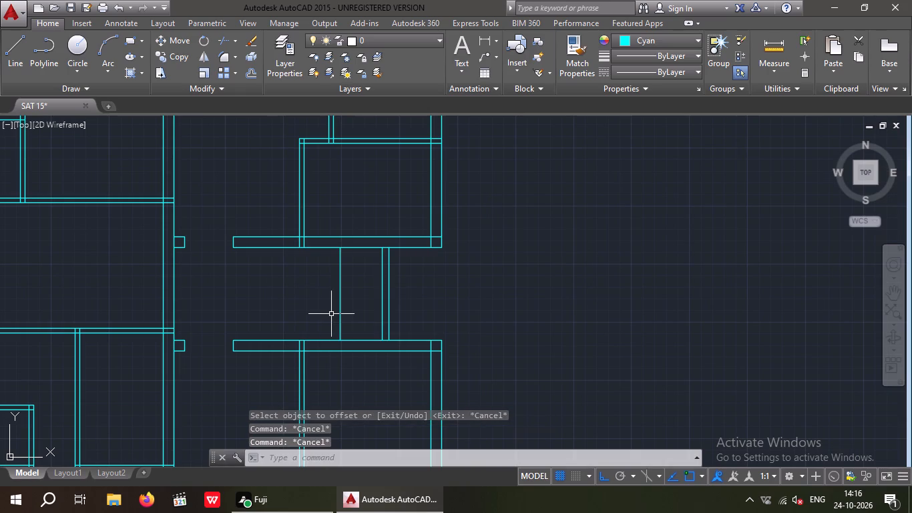
Offset four successive tread lines at 9" spacing from the first tread line, away from the landing.
key(o)
key(Return)
key(9)
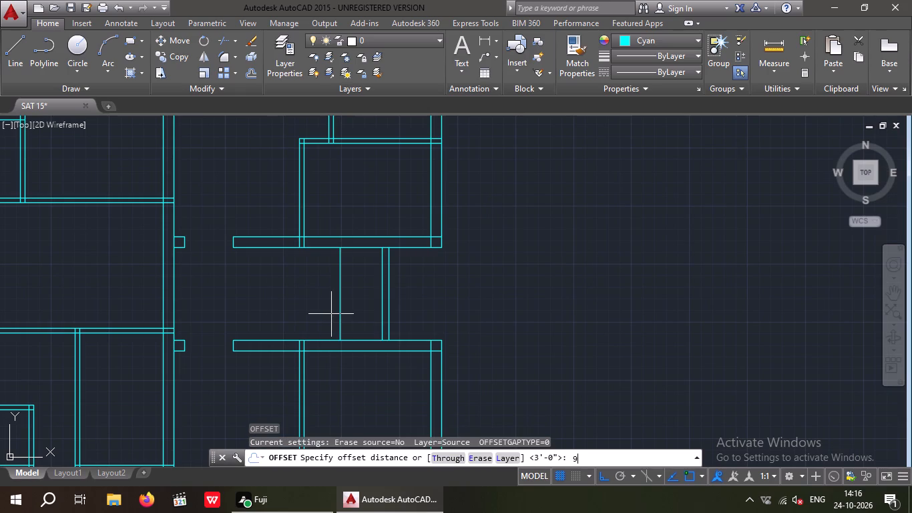
key(shift+quotedbl)
key(Return)
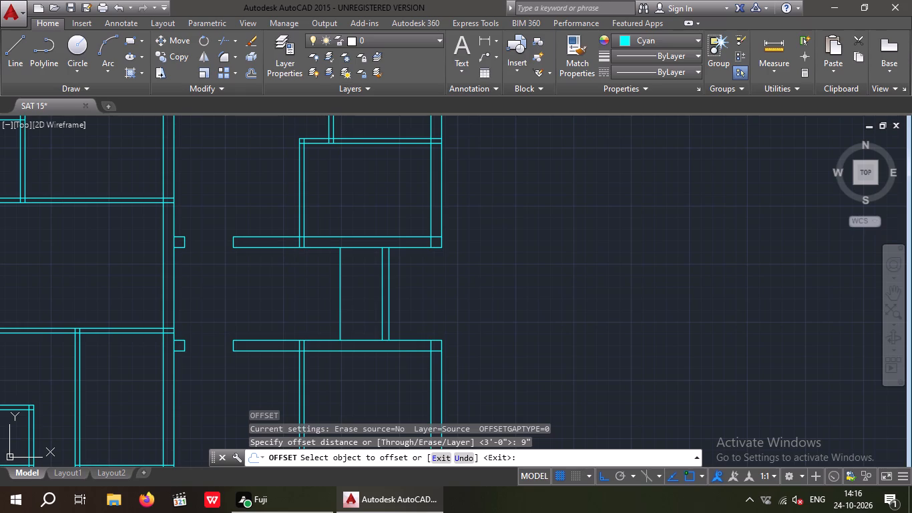
drag(340, 293, 309, 312)
click(305, 315)
drag(330, 301, 311, 314)
click(306, 315)
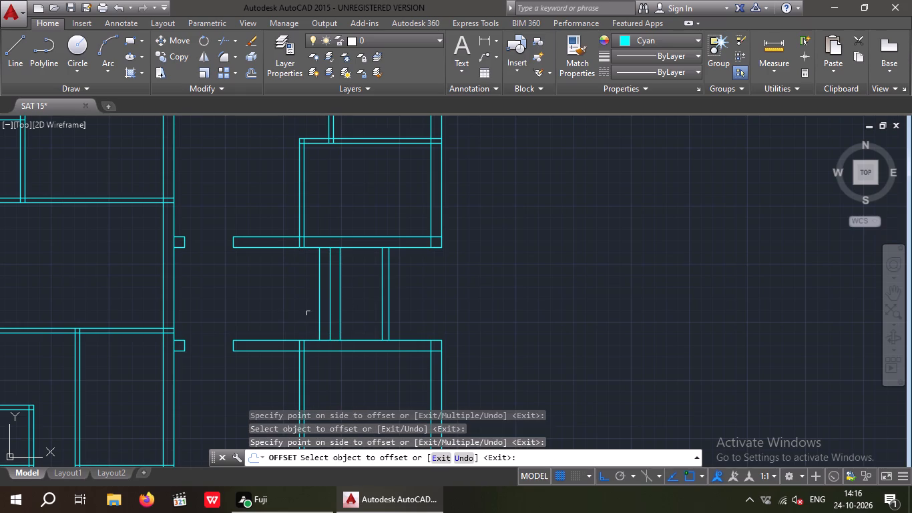
drag(320, 300, 302, 306)
click(290, 309)
drag(309, 298, 298, 305)
click(288, 310)
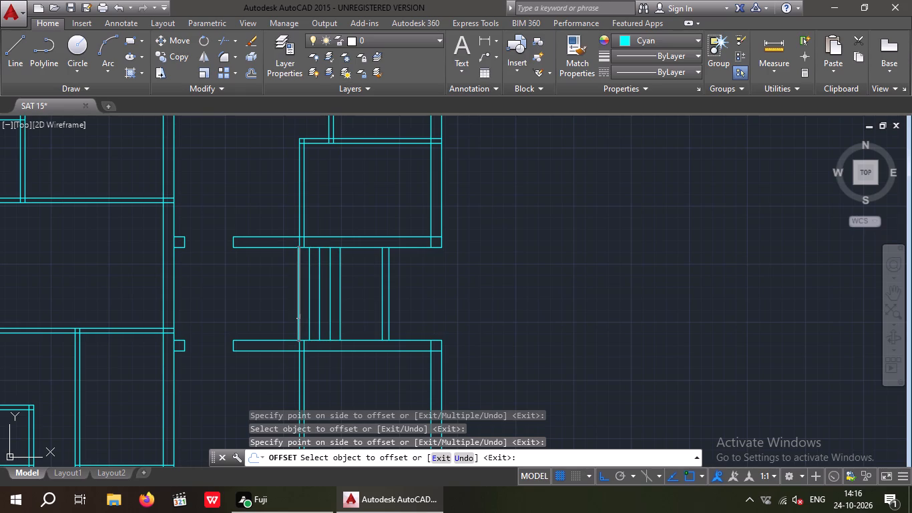
Offset four more successive tread lines at 9" spacing toward the open end of the stair walls.
drag(298, 312, 274, 322)
click(267, 325)
drag(286, 311, 272, 317)
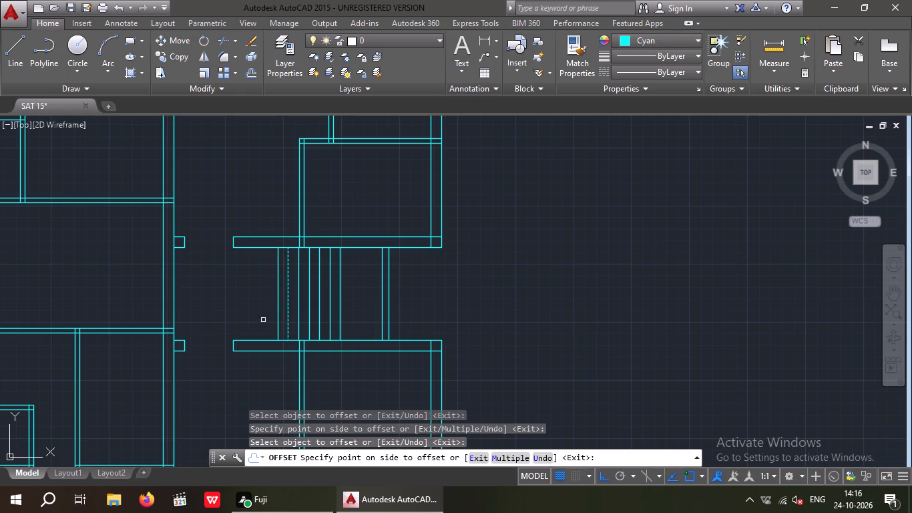
click(263, 320)
click(276, 311)
click(260, 315)
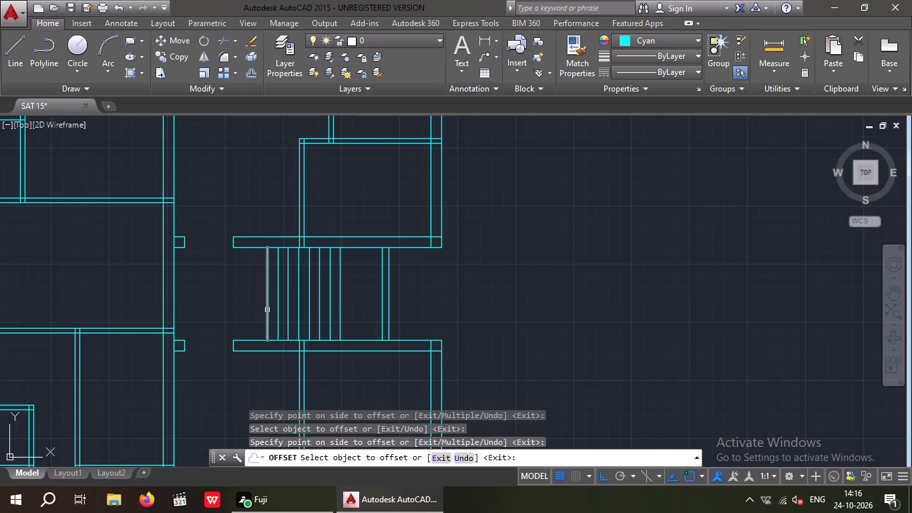
drag(267, 310, 256, 318)
click(244, 321)
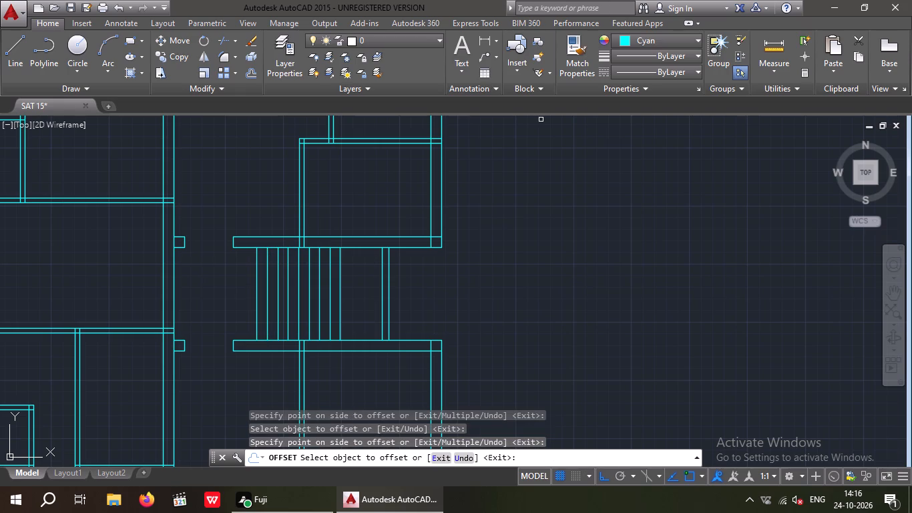
key(Escape)
key(Escape)
Measure the horizontal distance from the lower stair wall's open end to the last tread line.
click(483, 37)
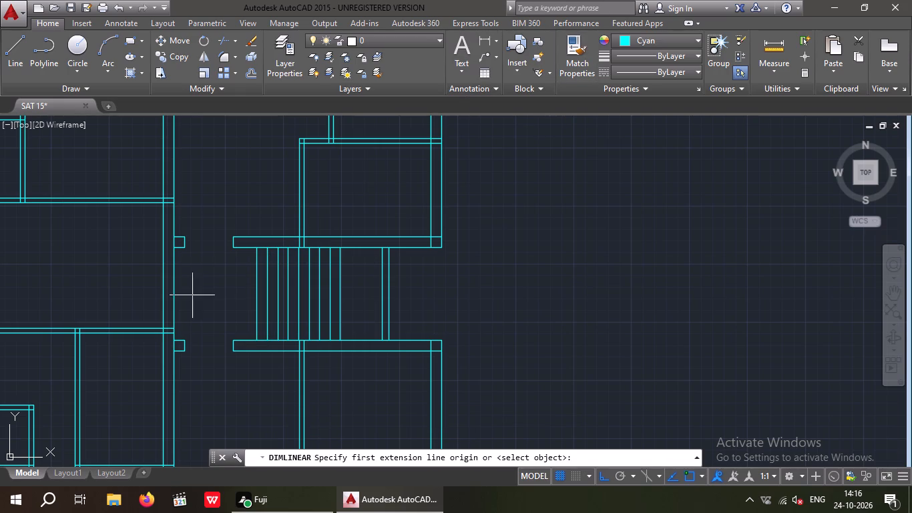
scroll(237, 350, up, 4)
drag(206, 298, 213, 298)
click(358, 296)
scroll(350, 248, down, 3)
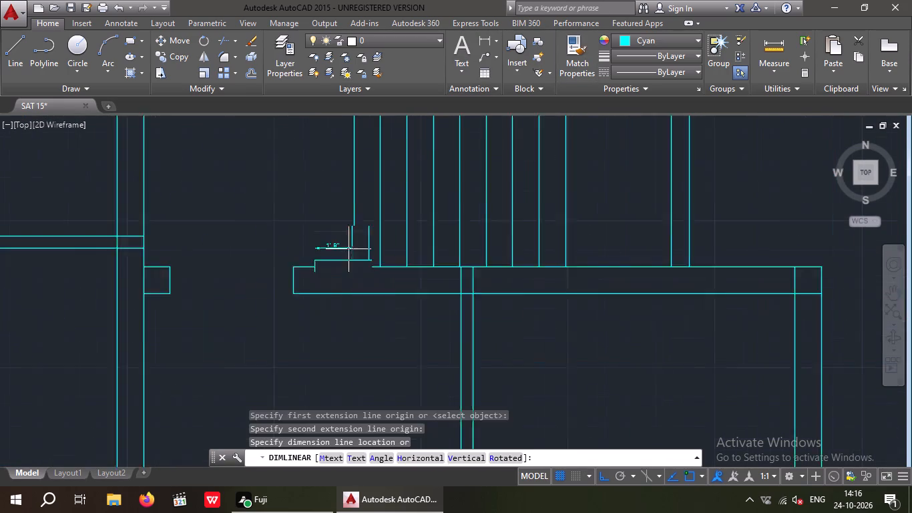
key(Escape)
key(Escape)
Draw a horizontal line about 11' long from the landing wall's inner face midpoint across all treads, past the stair walls' open ends.
scroll(350, 216, down, 2)
middle_drag(341, 225, 282, 236)
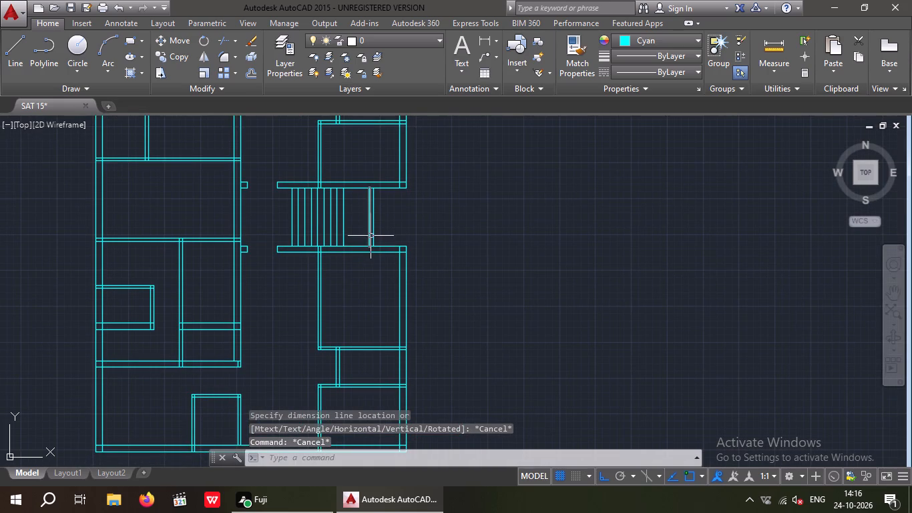
key(l)
key(space)
scroll(359, 208, up, 3)
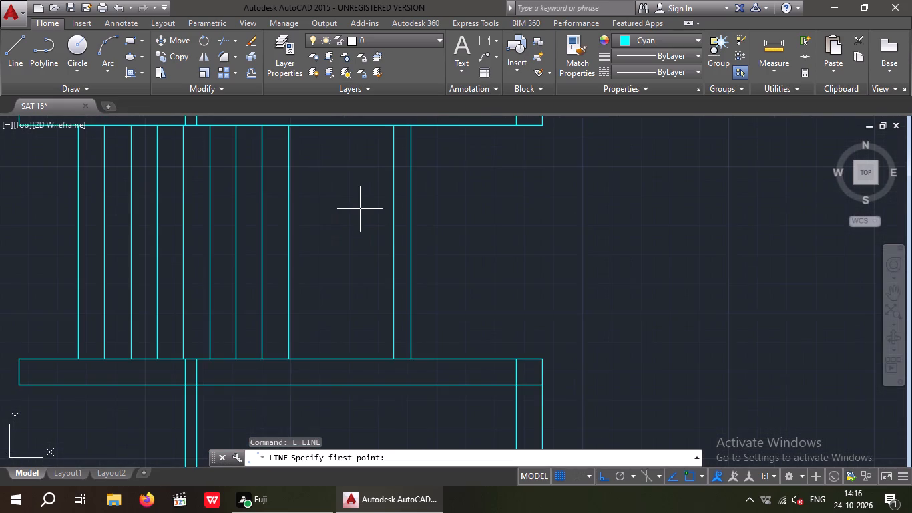
drag(389, 242, 337, 242)
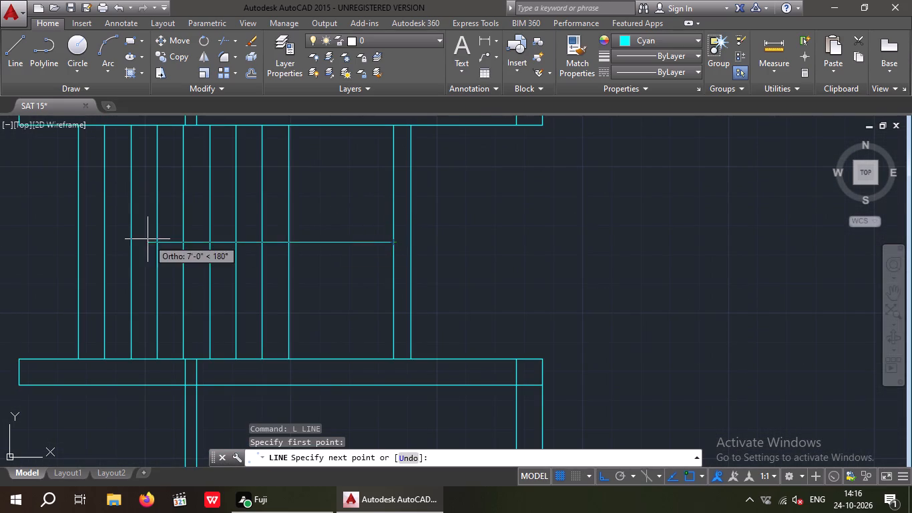
scroll(150, 239, down, 1)
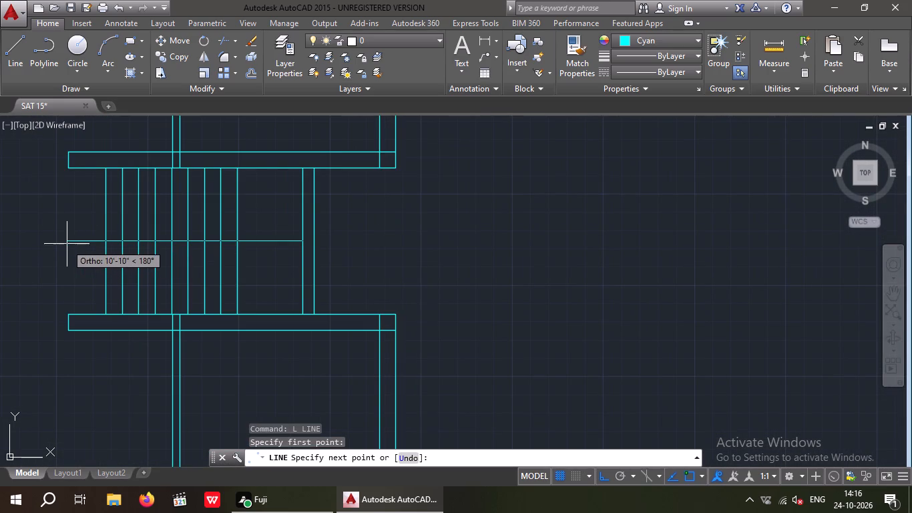
click(61, 246)
key(Escape)
key(Escape)
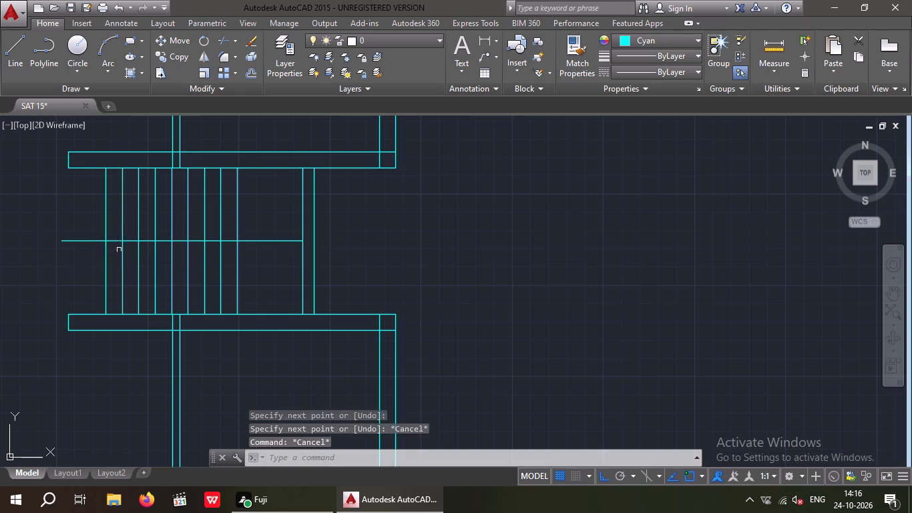
key(Escape)
key(Escape)
Offset the horizontal stair centre line 1" upward.
key(o)
key(Return)
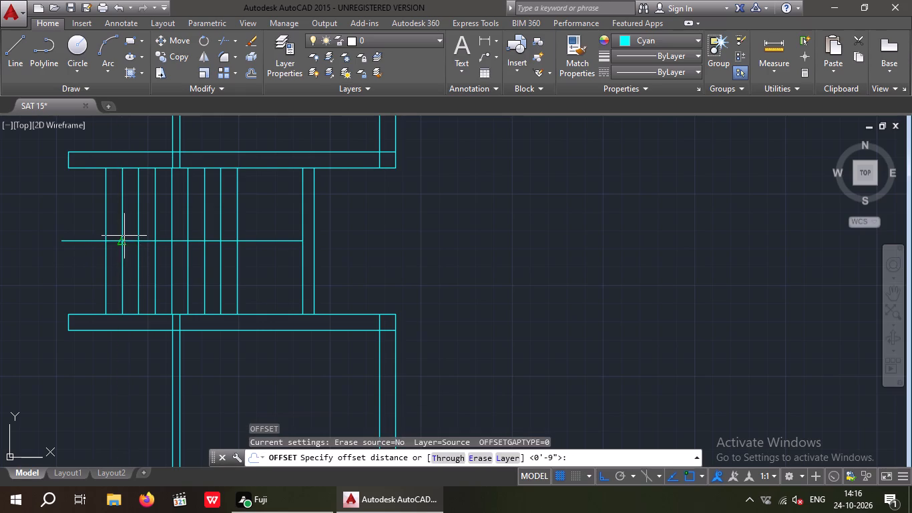
key(1)
key(shift+quotedbl)
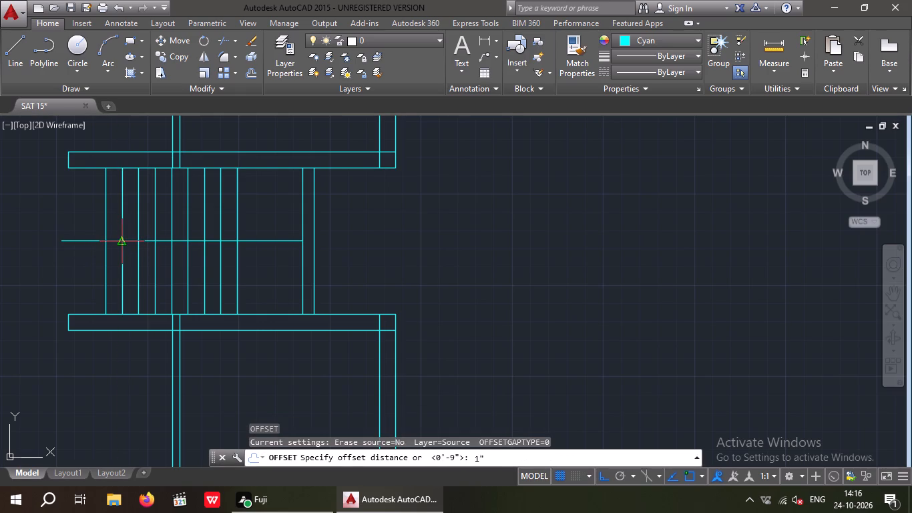
key(Return)
drag(82, 242, 81, 234)
click(79, 207)
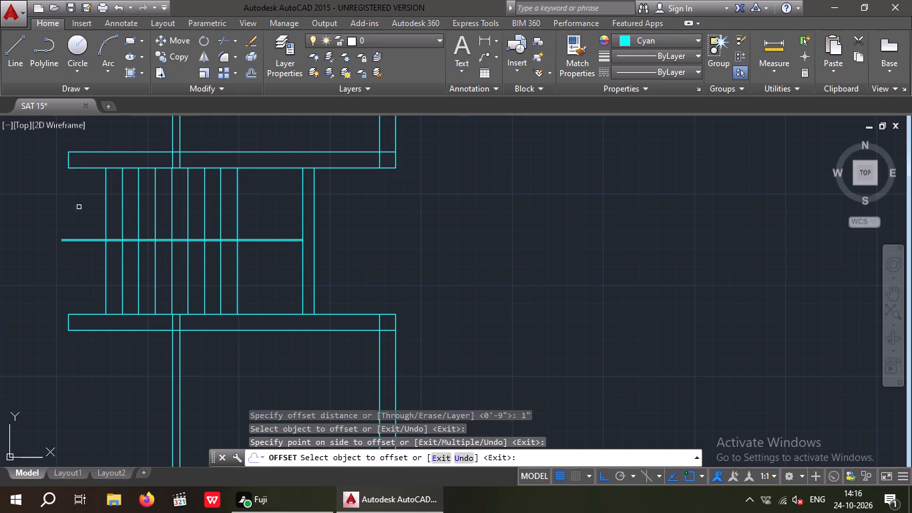
scroll(79, 242, up, 3)
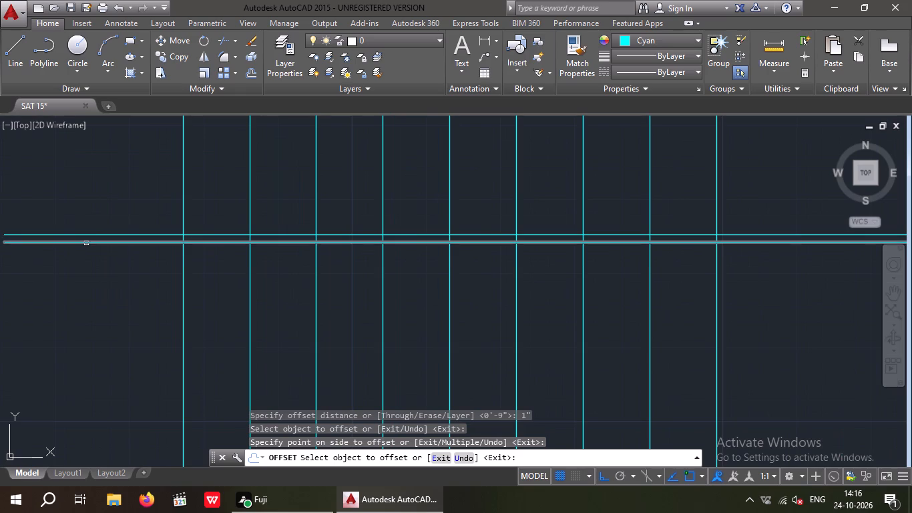
key(Escape)
Measure the thickness of the divider between the stair flights in the existing furnished floor plan.
scroll(95, 232, down, 6)
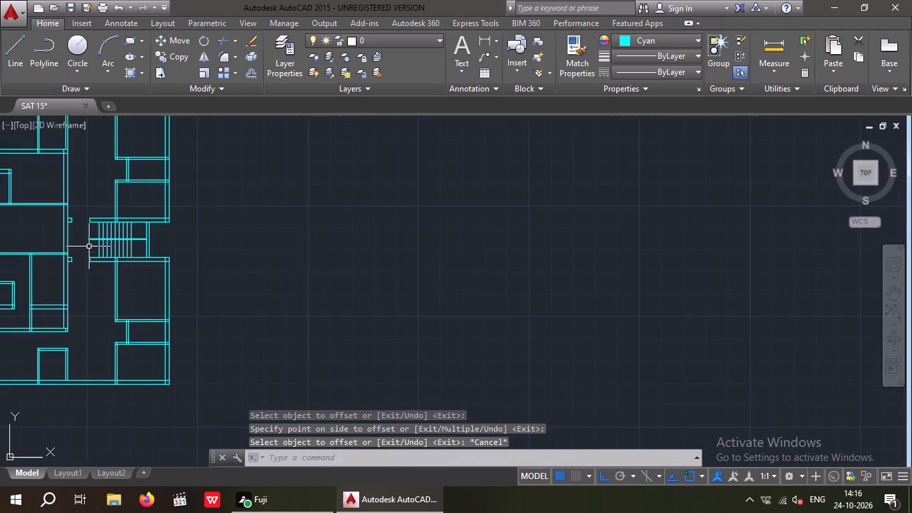
middle_drag(89, 246, 353, 262)
middle_drag(283, 285, 370, 275)
scroll(298, 285, down, 3)
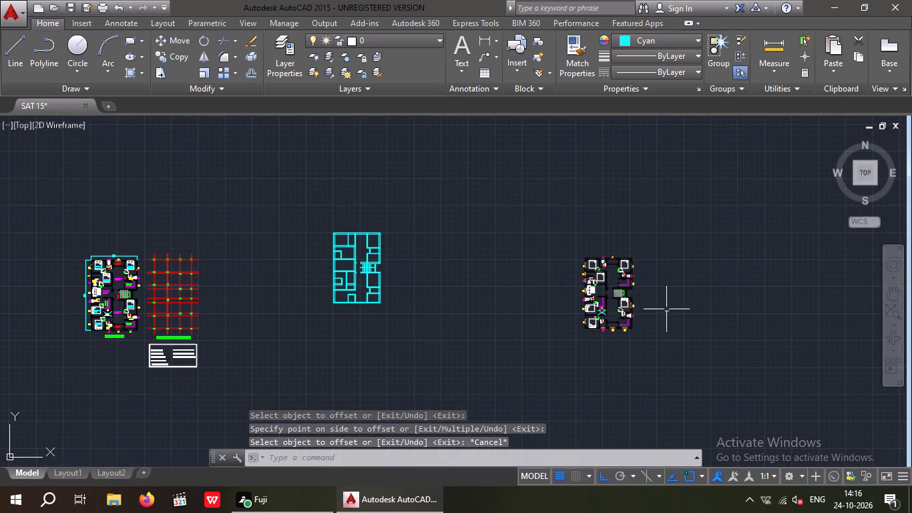
scroll(645, 301, up, 4)
scroll(495, 260, up, 5)
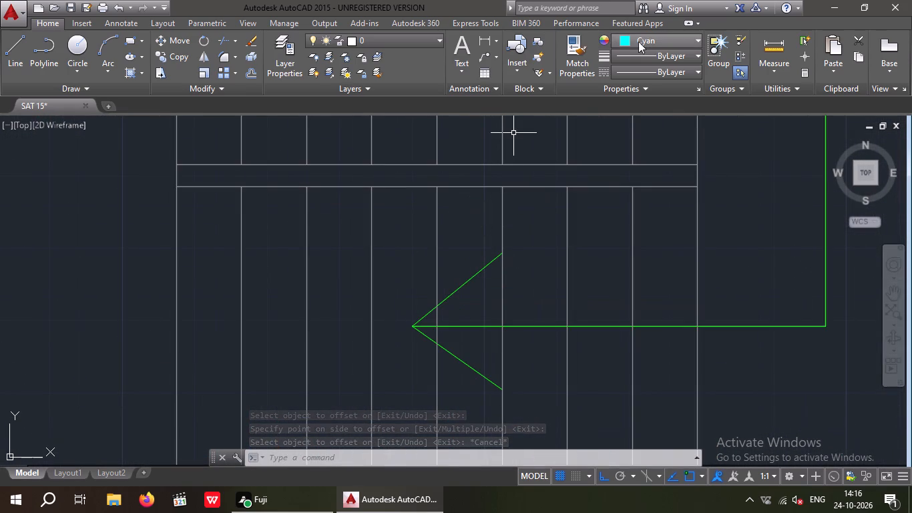
click(639, 41)
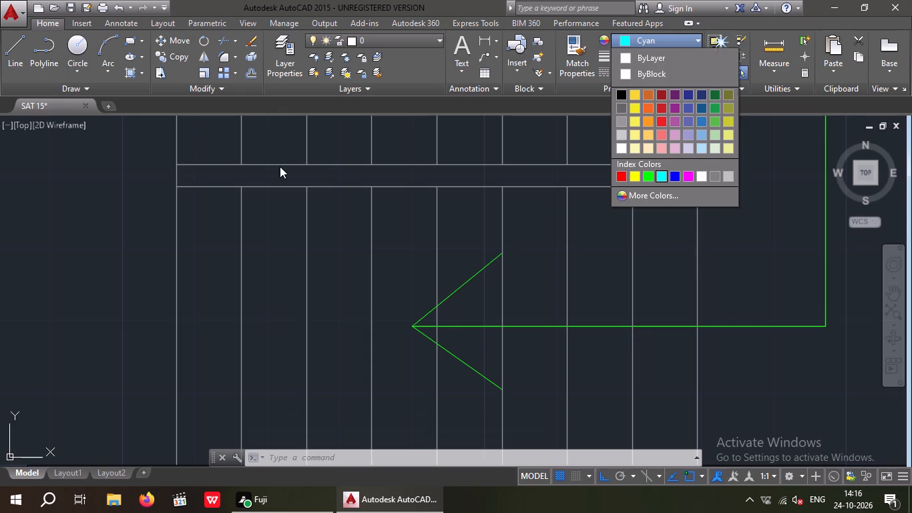
key(Escape)
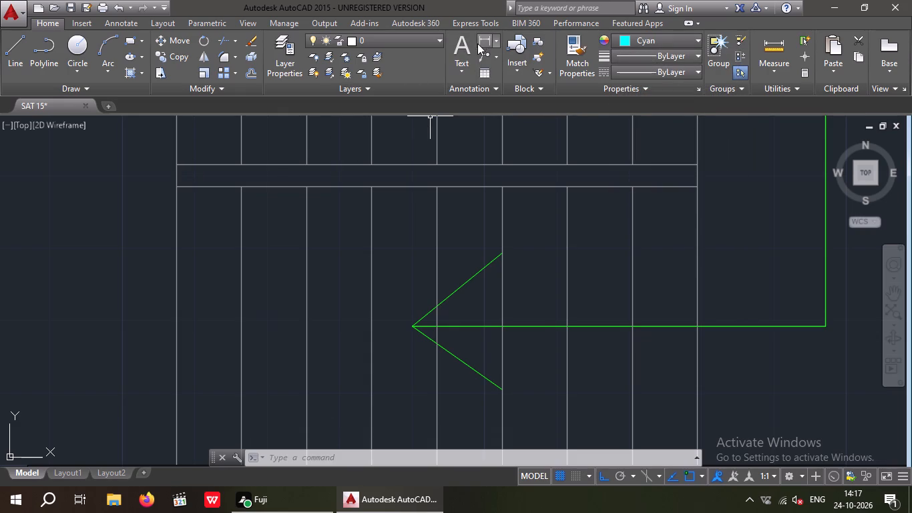
click(483, 41)
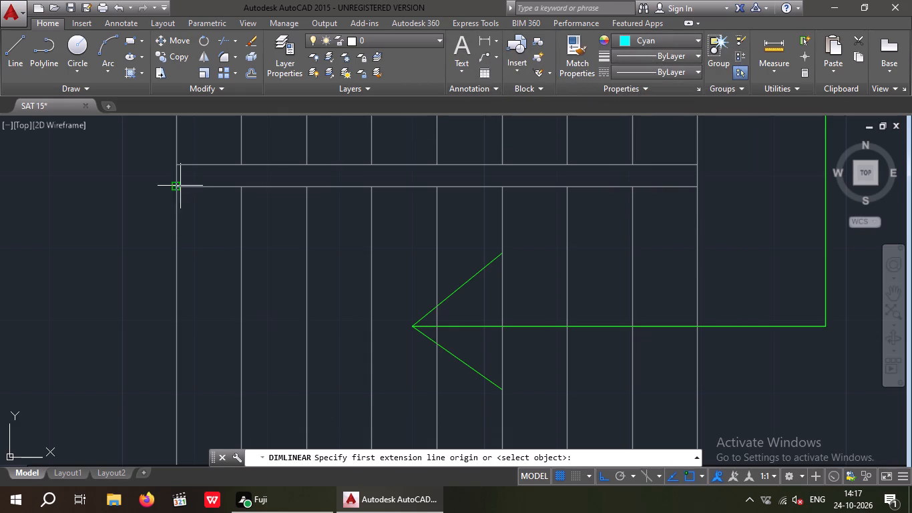
drag(180, 186, 180, 174)
click(178, 167)
scroll(135, 197, down, 1)
middle_drag(137, 206, 140, 210)
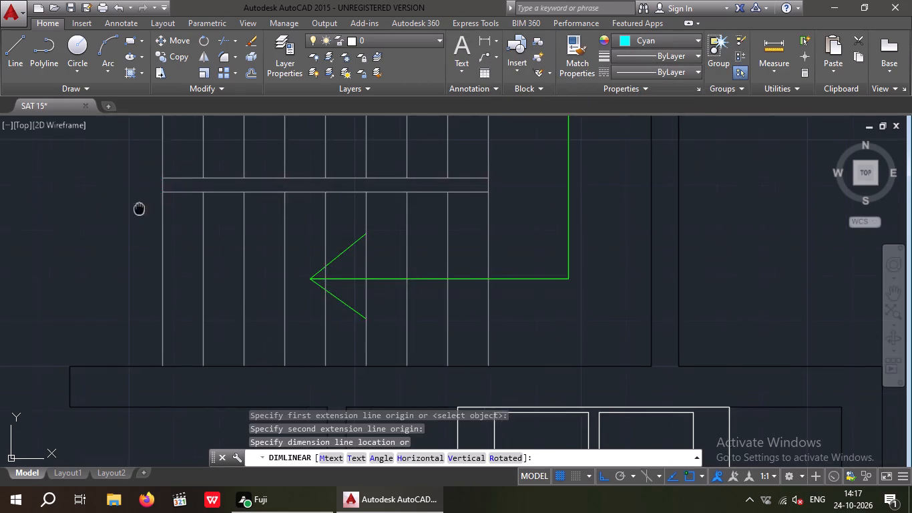
middle_drag(140, 210, 146, 259)
scroll(143, 242, up, 2)
scroll(143, 241, down, 2)
key(Escape)
key(Escape)
scroll(143, 243, down, 5)
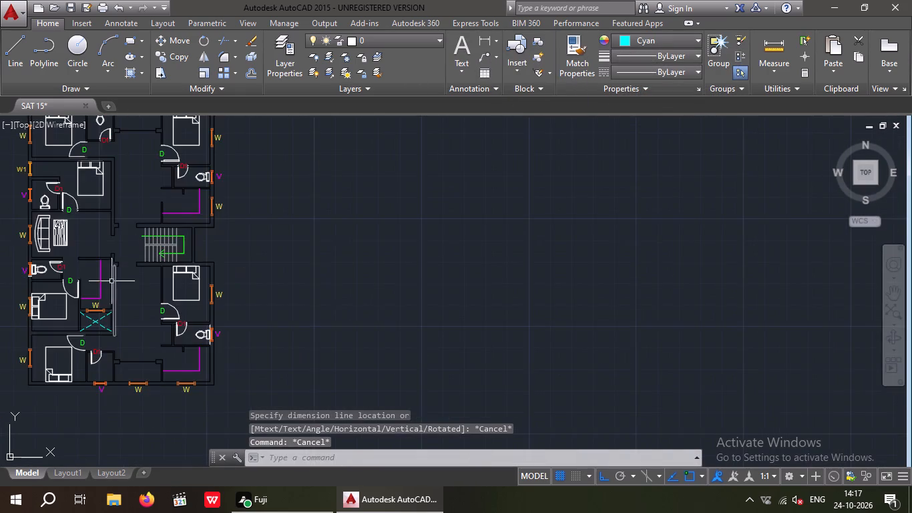
middle_drag(115, 281, 420, 335)
scroll(290, 329, down, 2)
middle_drag(171, 311, 429, 305)
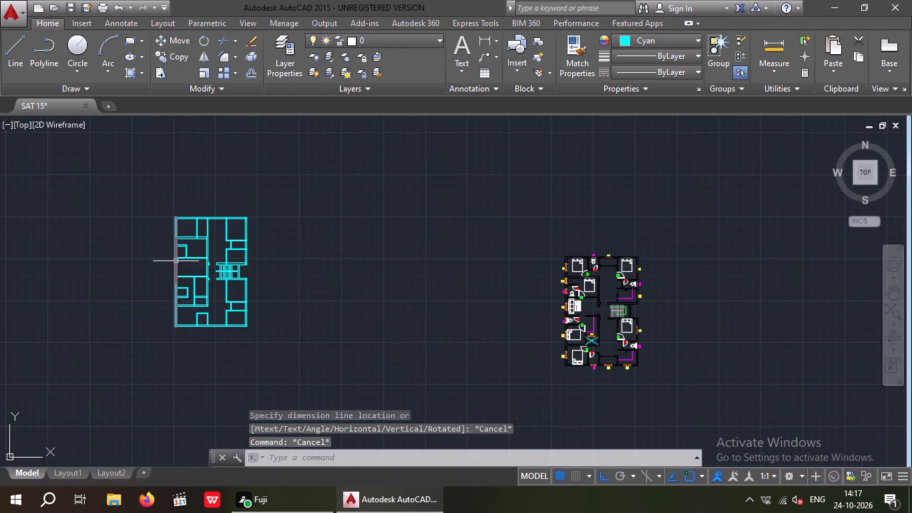
Delete the offset line just above the stair centre line in the cyan plan.
scroll(210, 267, up, 5)
scroll(278, 309, up, 3)
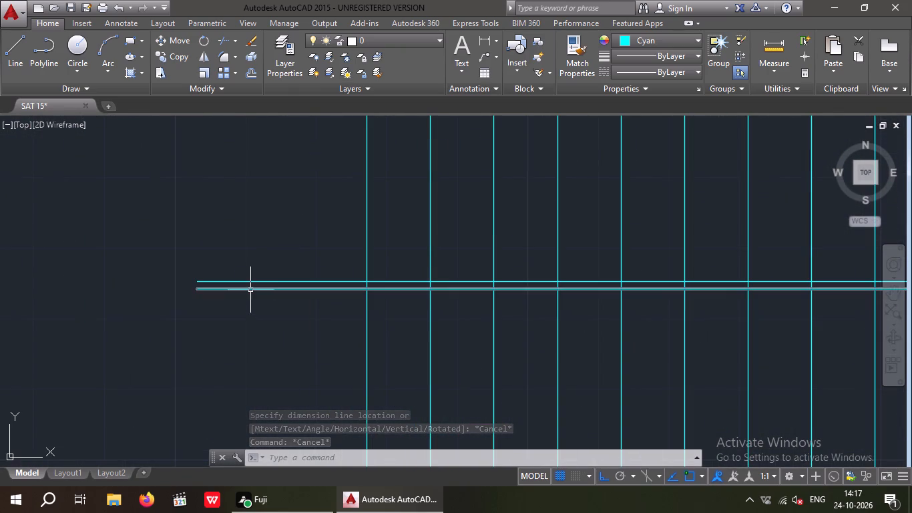
click(250, 285)
click(244, 273)
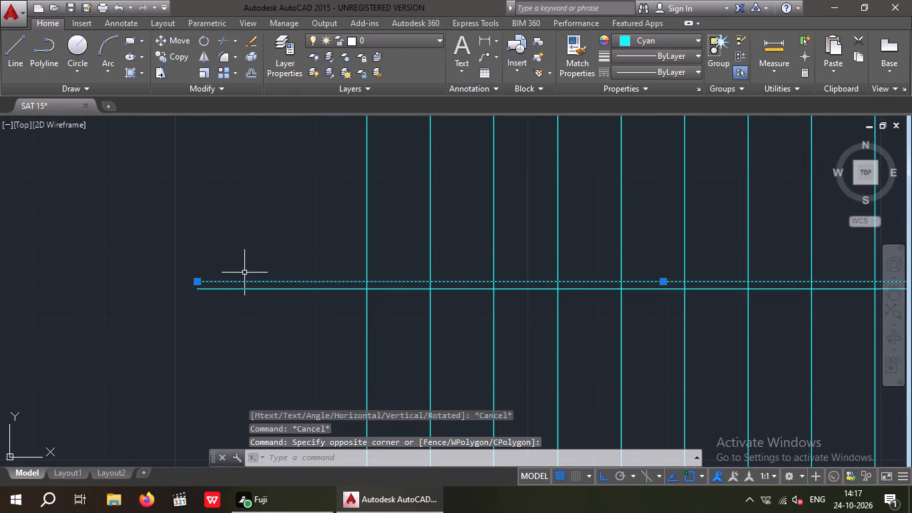
key(Delete)
Offset the horizontal stair centre line 1.5" to both sides, above and below.
scroll(253, 255, down, 3)
middle_drag(277, 288, 271, 289)
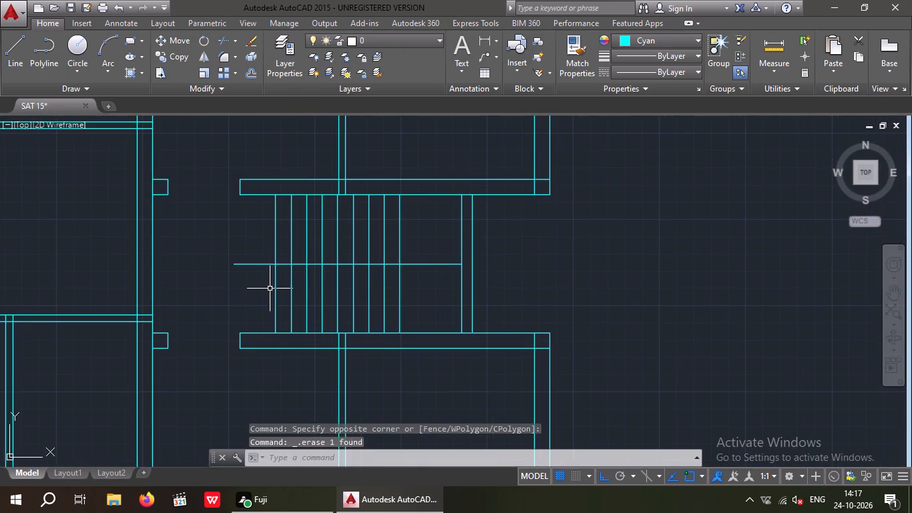
key(Escape)
key(Escape)
key(o)
key(Return)
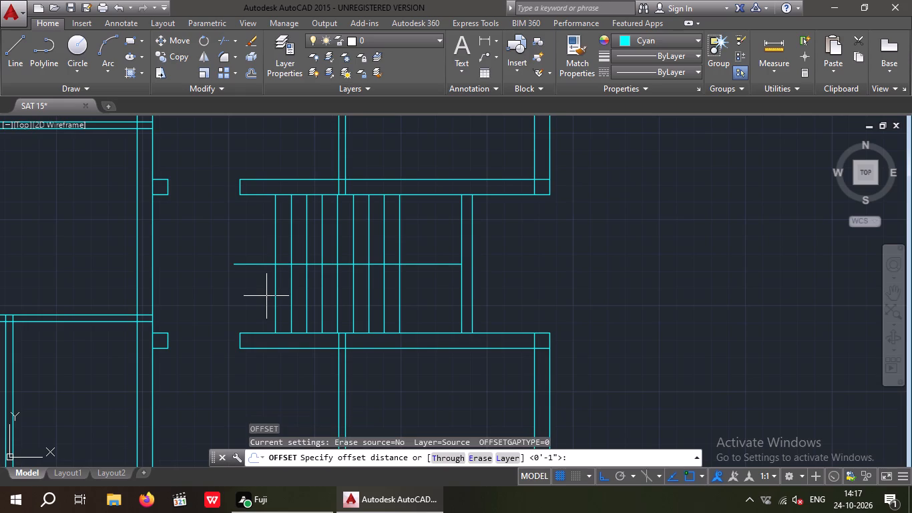
text(1.5)
key(shift+quotedbl)
key(Return)
scroll(252, 263, up, 3)
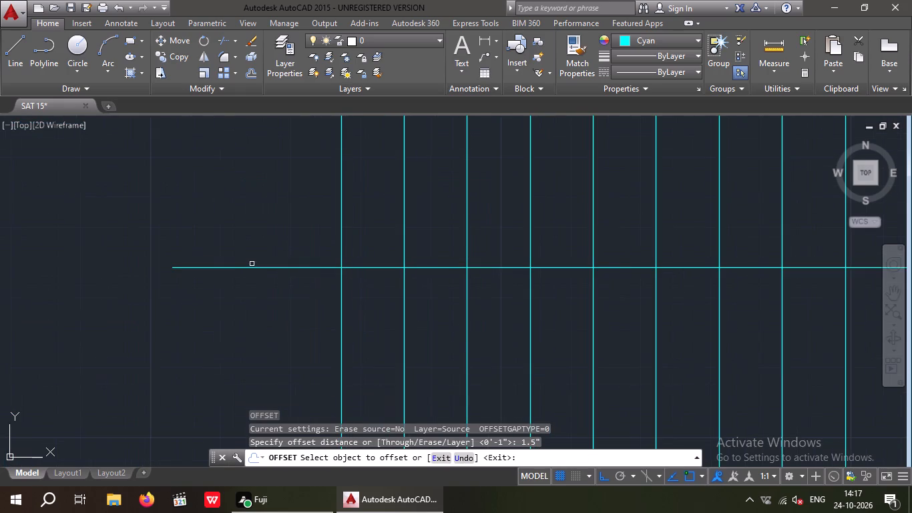
drag(252, 269, 258, 246)
click(261, 210)
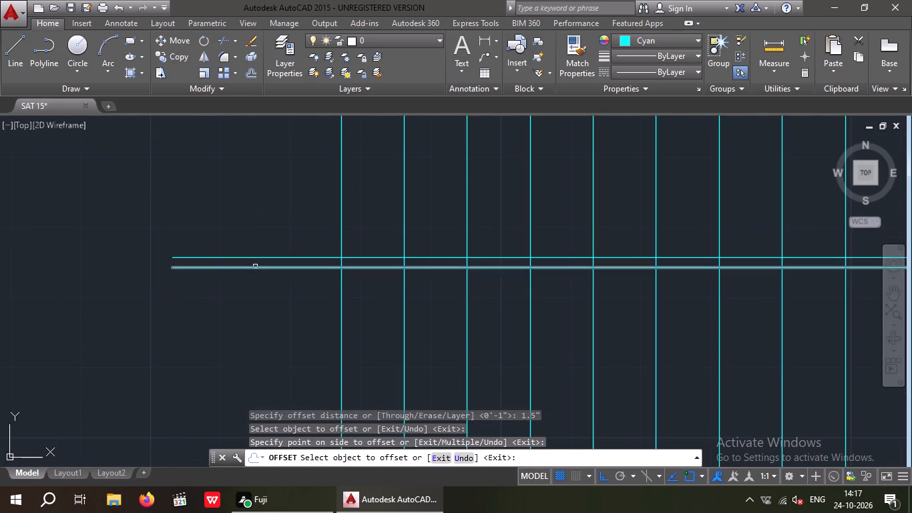
drag(255, 267, 254, 276)
click(260, 292)
key(Escape)
key(Escape)
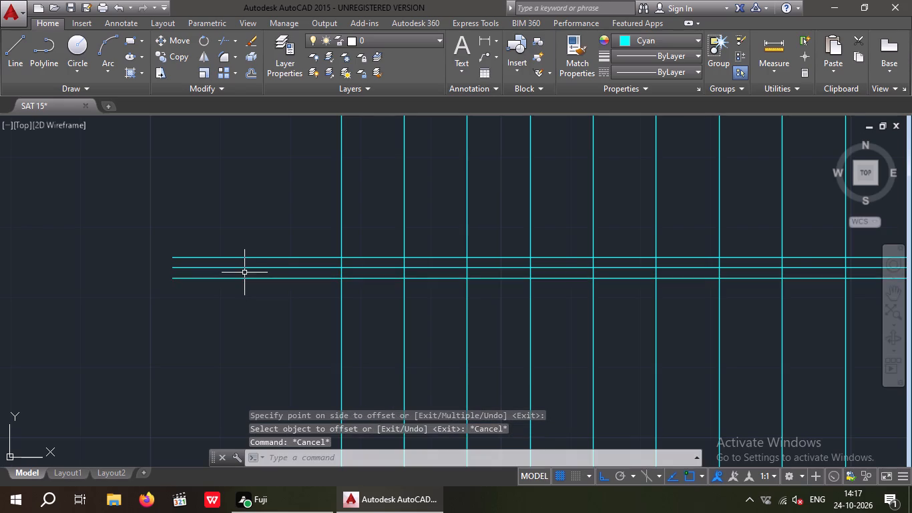
Delete the original stair centre line between the two offset divider lines.
scroll(244, 273, up, 3)
drag(250, 278, 231, 261)
click(221, 238)
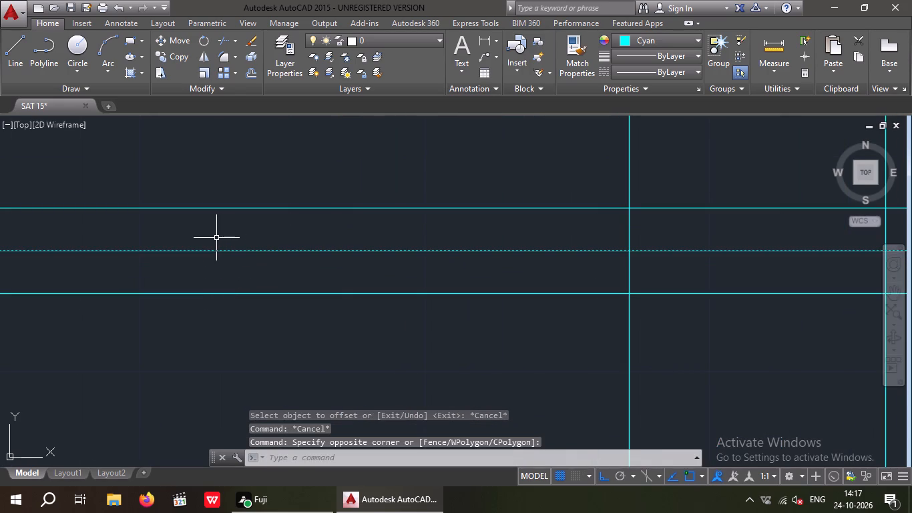
key(Delete)
Trim the two divider lines between the landing wall and the nearest tread line.
scroll(207, 253, down, 5)
middle_drag(225, 283, 88, 290)
key(Escape)
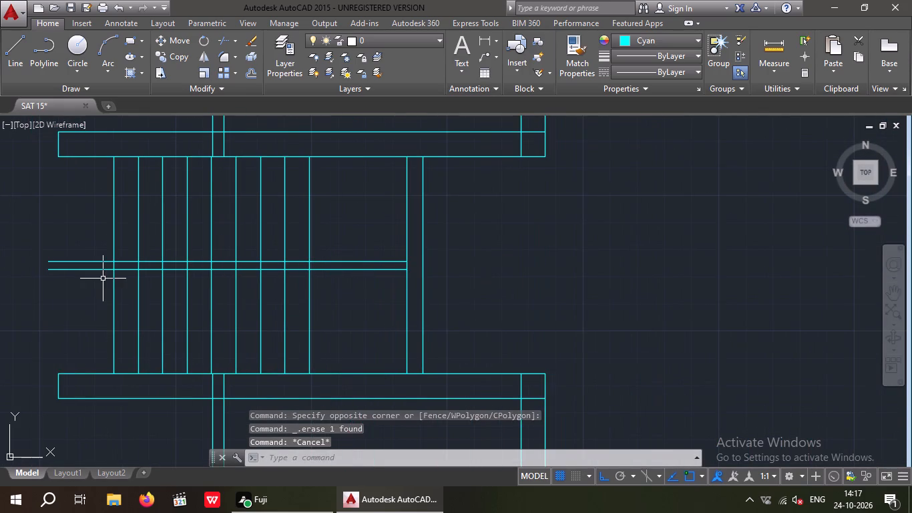
key(Escape)
key(t)
key(r)
key(space)
key(space)
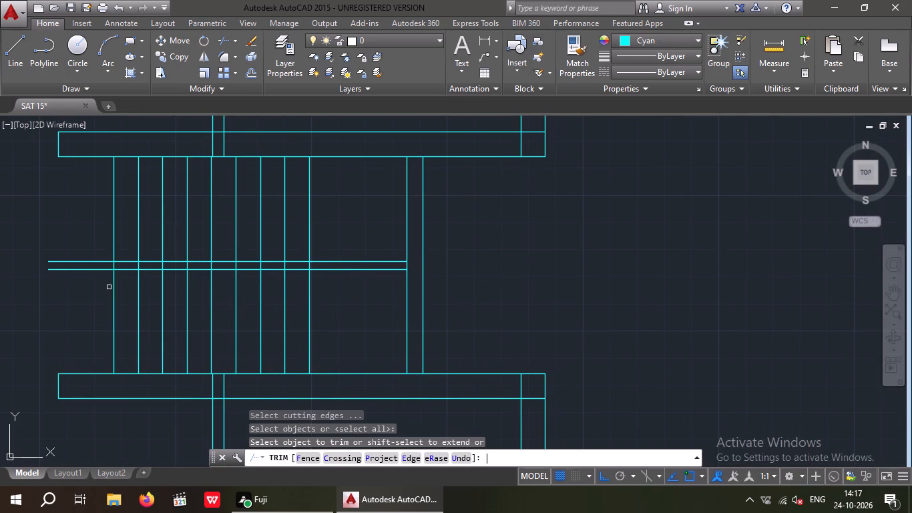
scroll(364, 281, up, 1)
drag(382, 297, 357, 268)
click(353, 230)
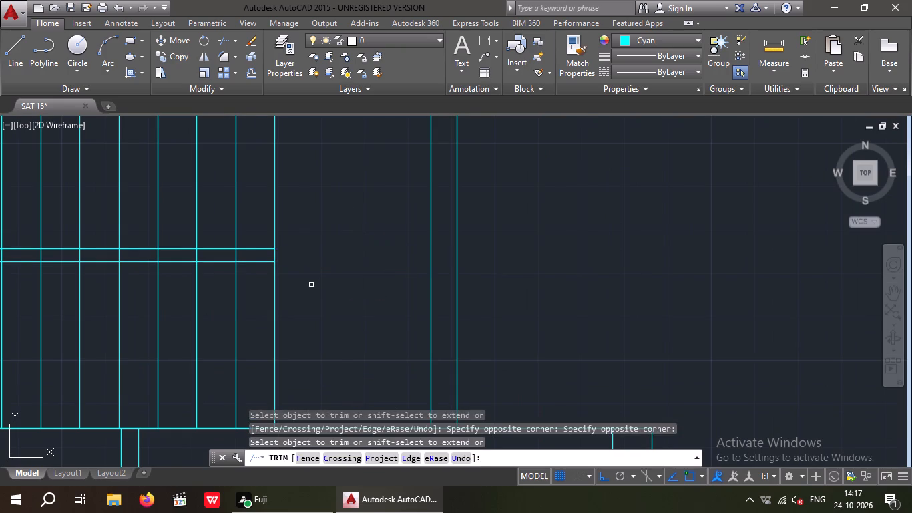
Trim the intermediate tread line segments that cross the gap between the two divider lines.
middle_drag(318, 285, 449, 283)
scroll(367, 255, up, 2)
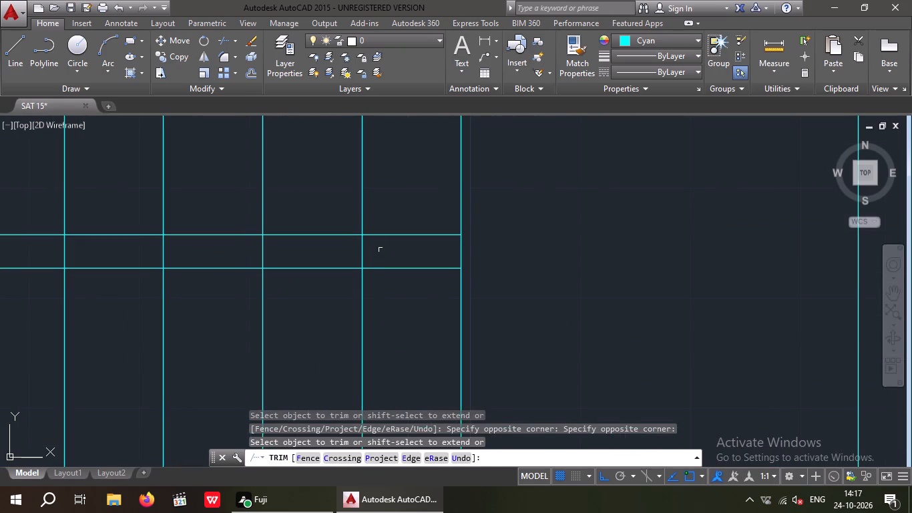
drag(381, 249, 311, 256)
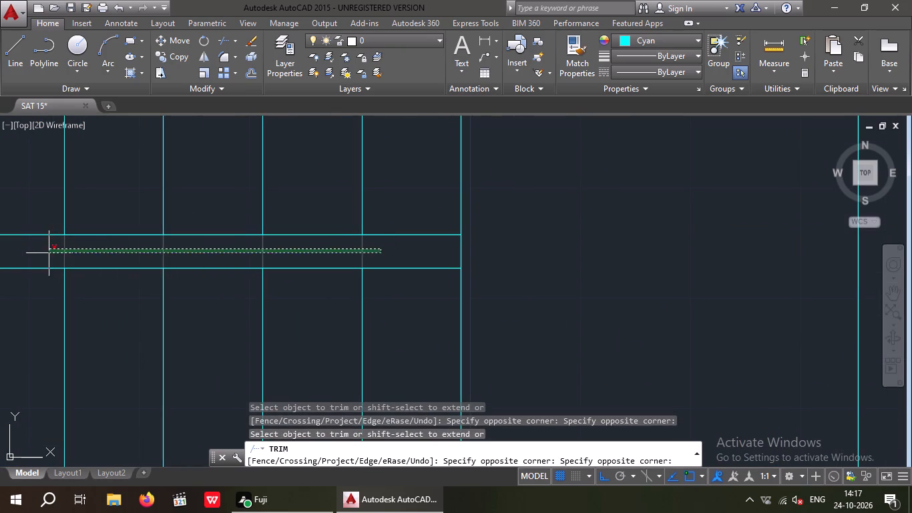
click(48, 253)
scroll(59, 258, down, 1)
middle_drag(82, 269, 411, 279)
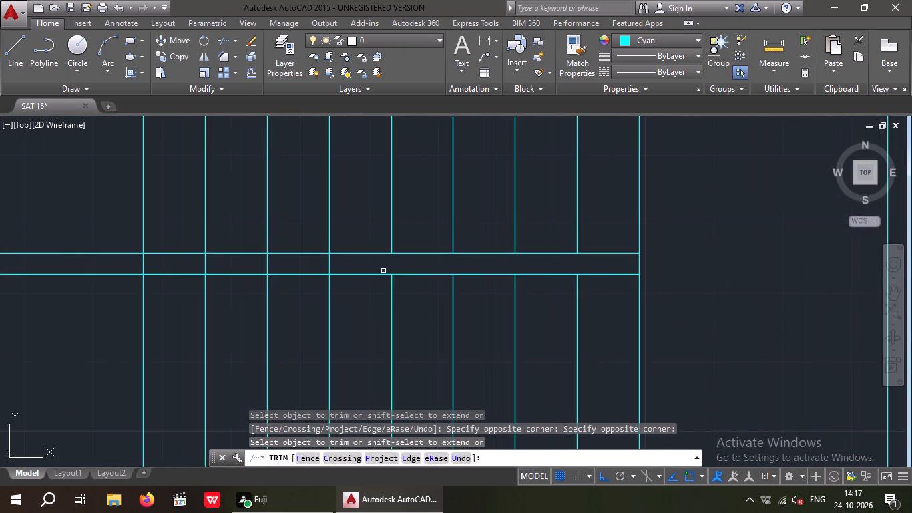
drag(342, 263, 335, 266)
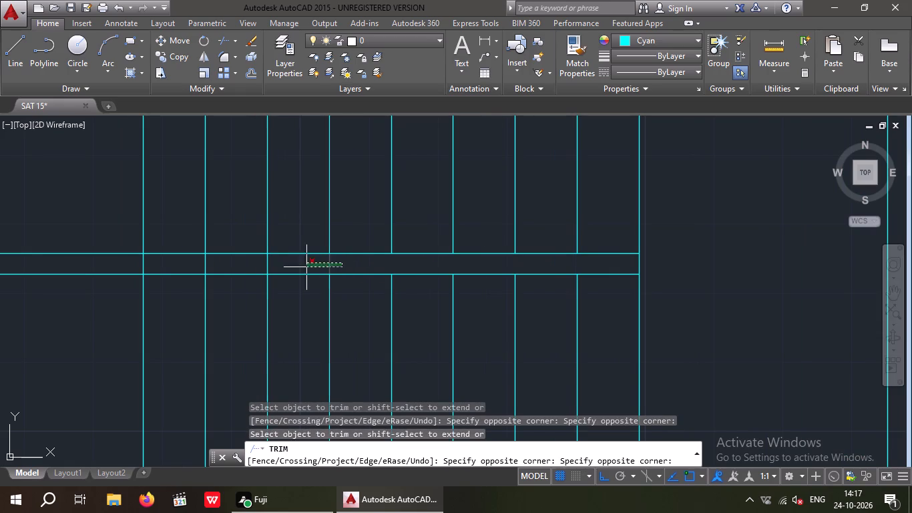
click(187, 268)
scroll(198, 263, down, 1)
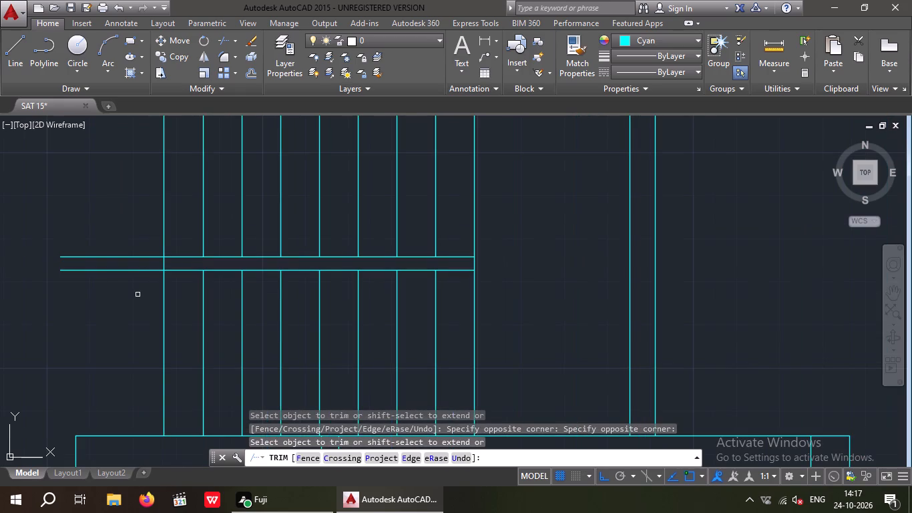
Trim the divider line ends that extend past the outermost tread at the stair's open end.
drag(144, 295, 136, 293)
click(73, 222)
scroll(75, 224, down, 2)
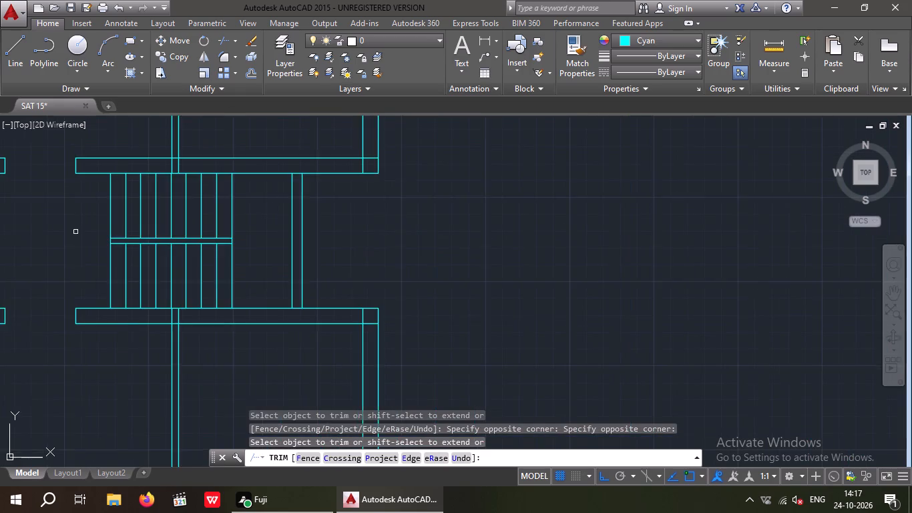
Trim the partition lines inside the upper stair wall and the wall's outer edge between them to open the junction.
middle_drag(79, 256, 133, 295)
scroll(83, 269, down, 1)
scroll(192, 240, up, 4)
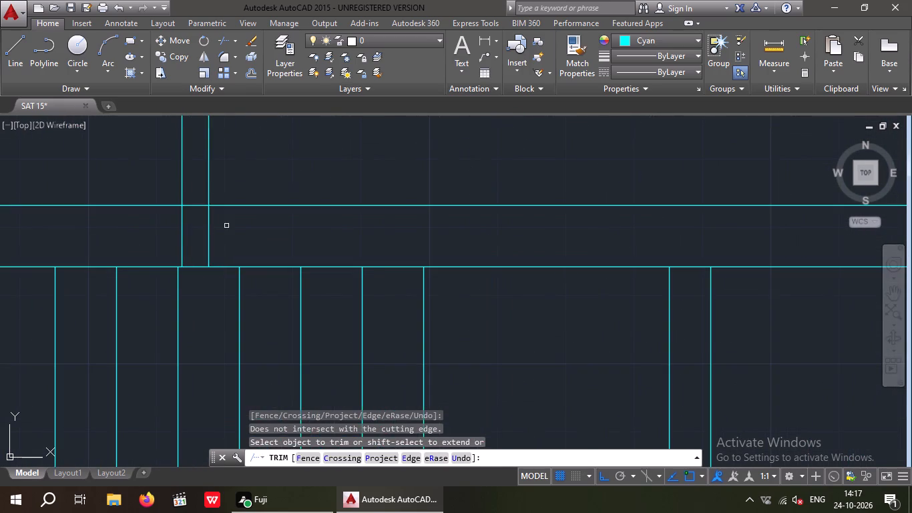
drag(226, 225, 150, 247)
click(148, 248)
drag(198, 221, 199, 214)
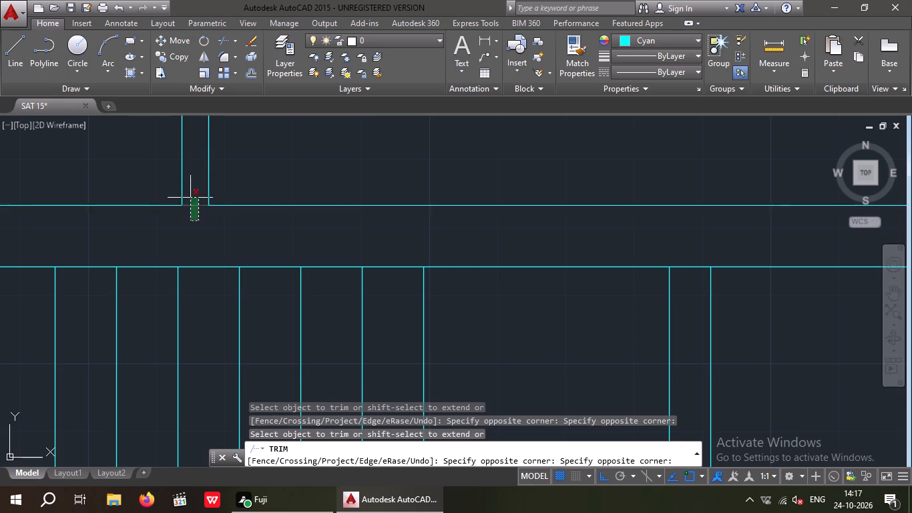
click(190, 198)
Trim the partition lines inside the lower stair wall and the wall's outer edge between them to open the junction.
scroll(192, 194, down, 4)
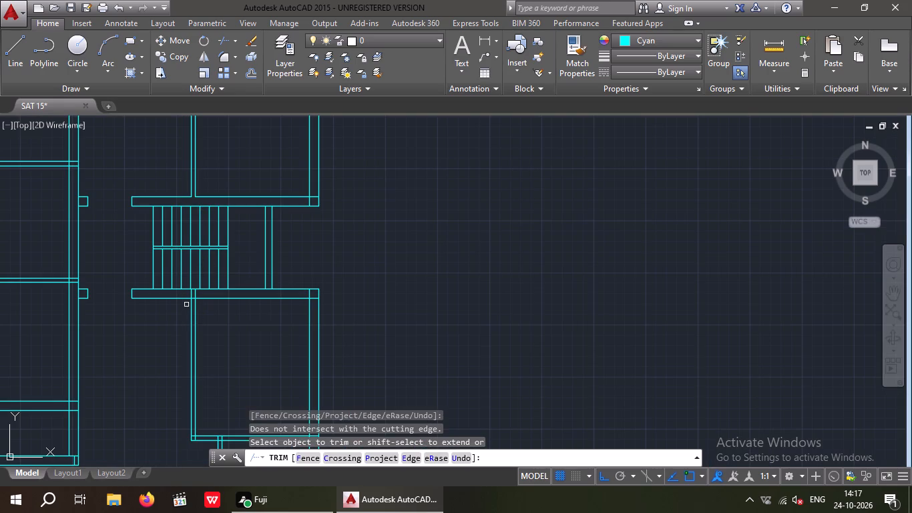
scroll(184, 299, up, 4)
drag(256, 279, 212, 287)
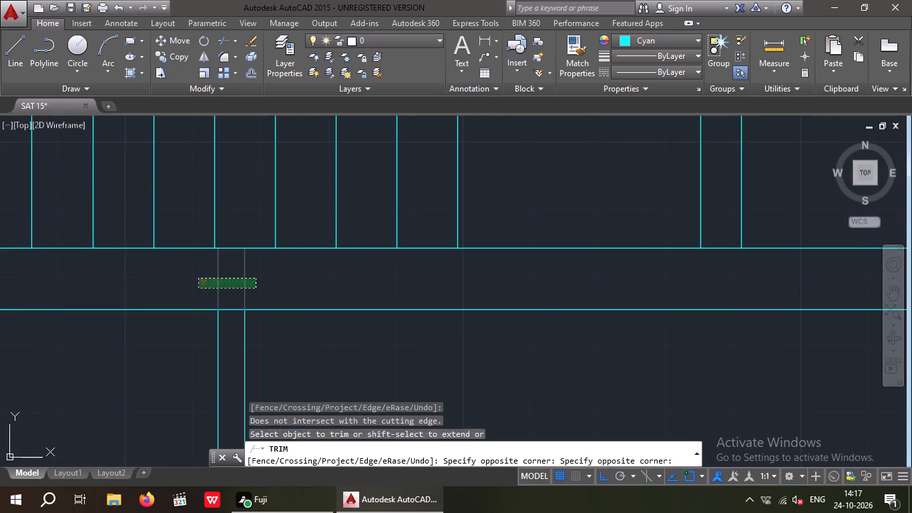
click(192, 289)
drag(236, 324, 230, 300)
click(229, 284)
scroll(234, 279, down, 4)
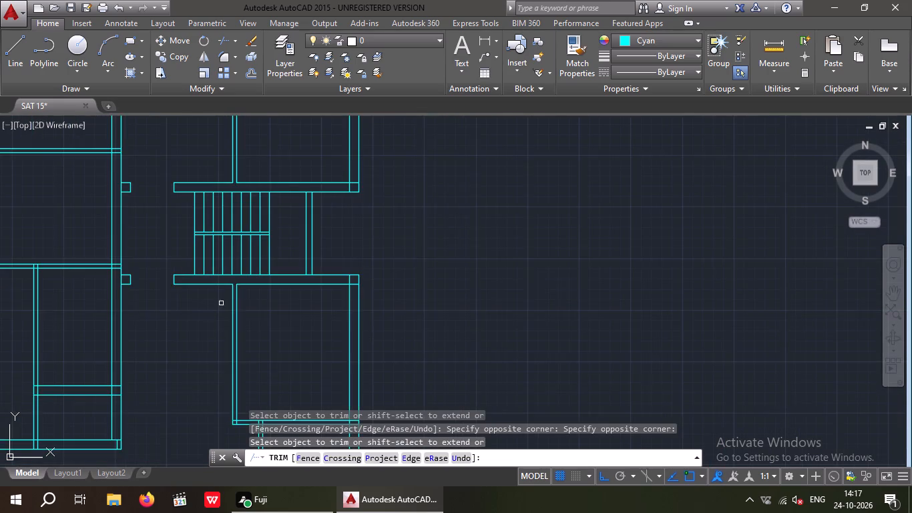
middle_drag(207, 317, 298, 320)
scroll(288, 311, down, 1)
middle_click(283, 313)
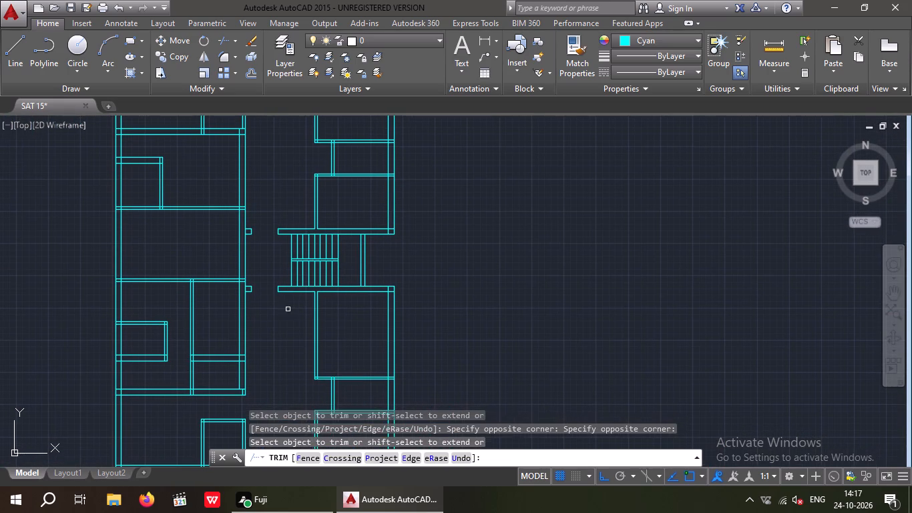
key(Escape)
key(Escape)
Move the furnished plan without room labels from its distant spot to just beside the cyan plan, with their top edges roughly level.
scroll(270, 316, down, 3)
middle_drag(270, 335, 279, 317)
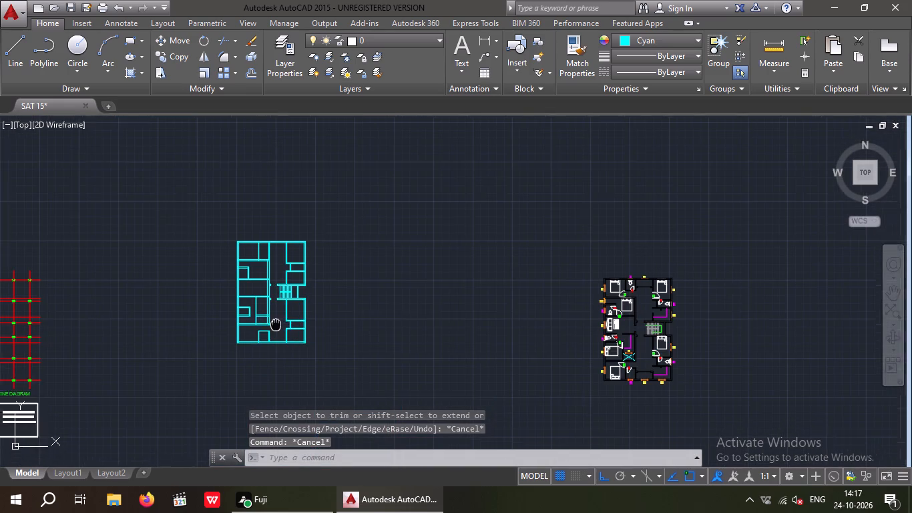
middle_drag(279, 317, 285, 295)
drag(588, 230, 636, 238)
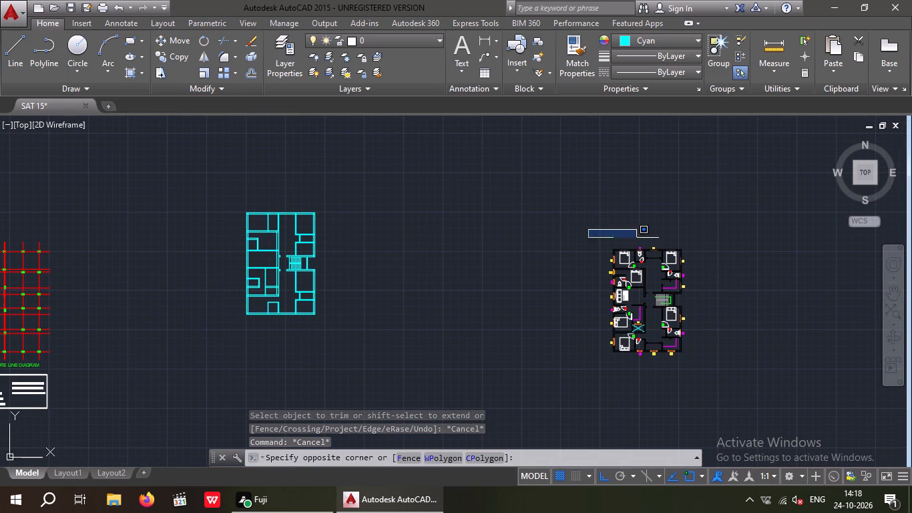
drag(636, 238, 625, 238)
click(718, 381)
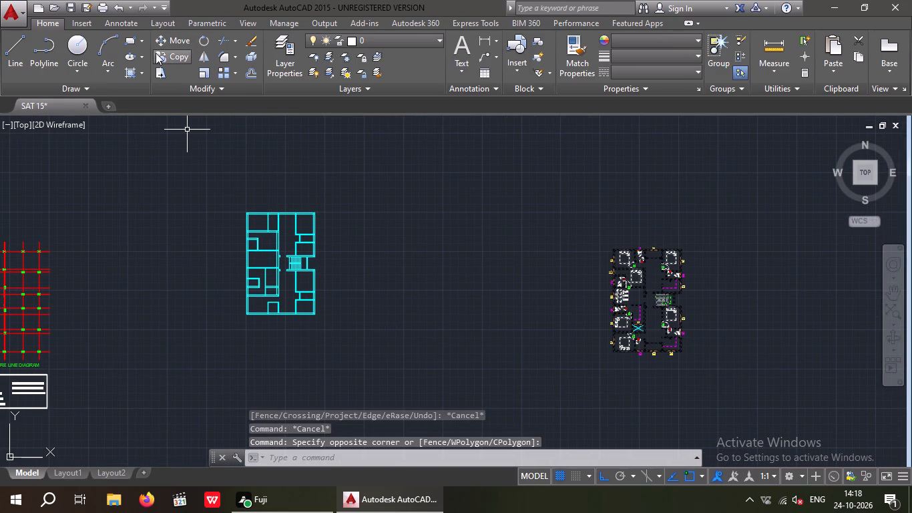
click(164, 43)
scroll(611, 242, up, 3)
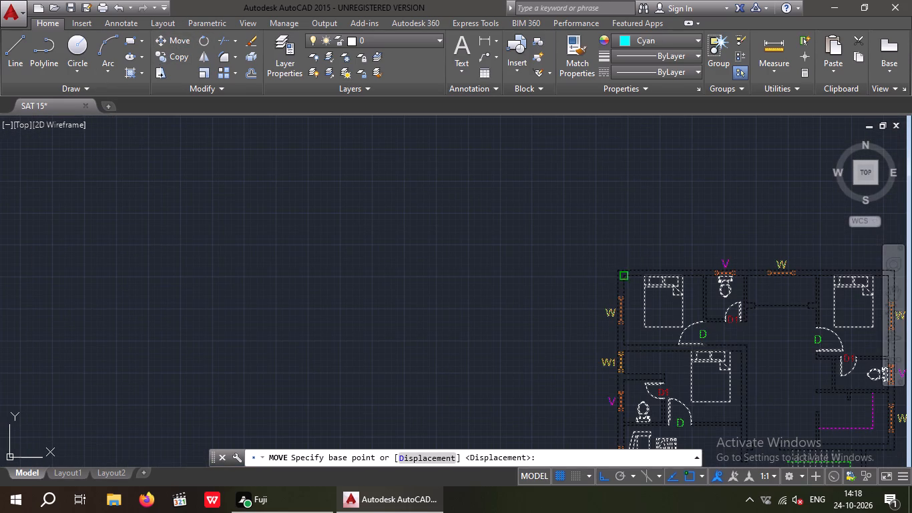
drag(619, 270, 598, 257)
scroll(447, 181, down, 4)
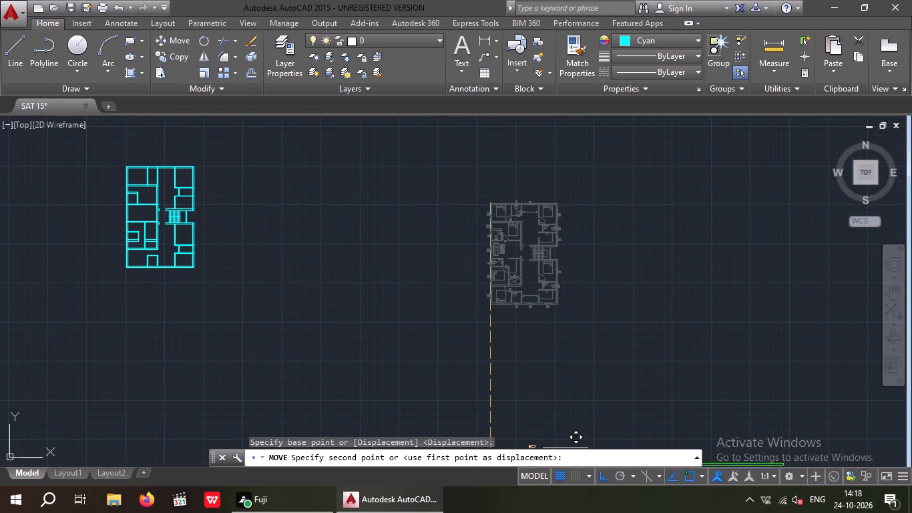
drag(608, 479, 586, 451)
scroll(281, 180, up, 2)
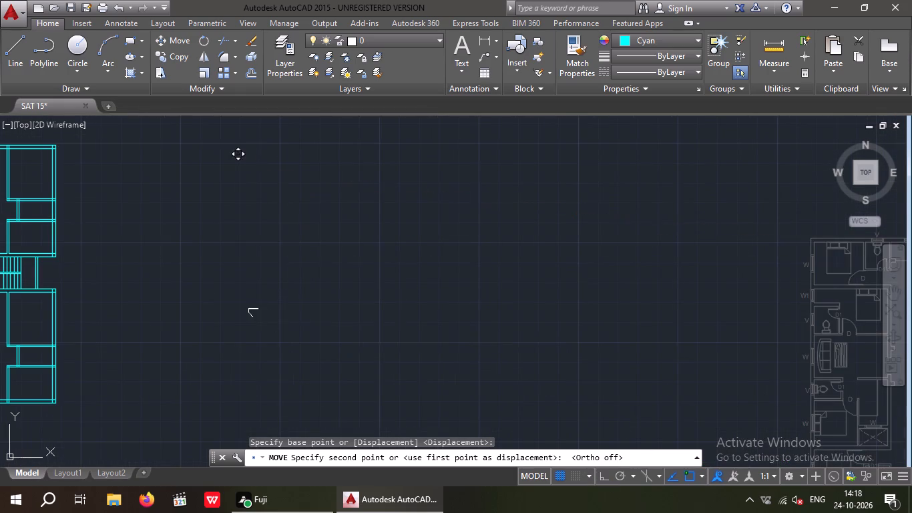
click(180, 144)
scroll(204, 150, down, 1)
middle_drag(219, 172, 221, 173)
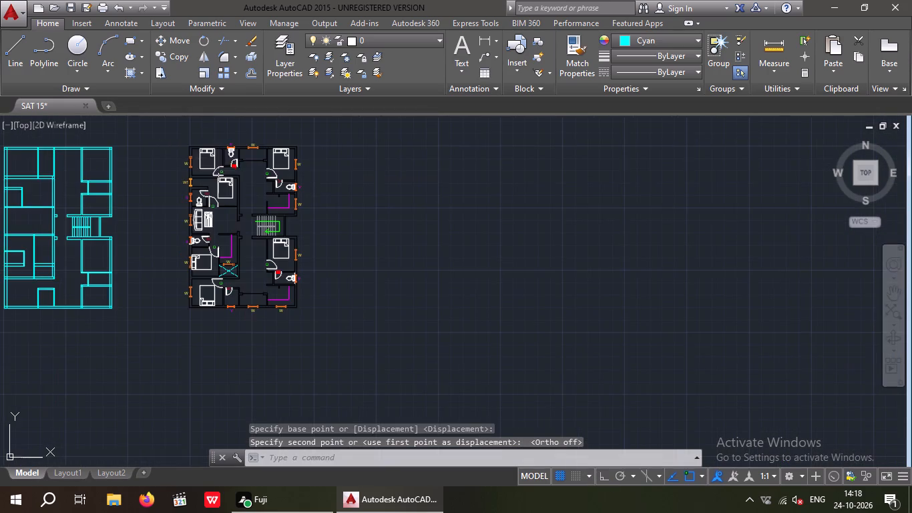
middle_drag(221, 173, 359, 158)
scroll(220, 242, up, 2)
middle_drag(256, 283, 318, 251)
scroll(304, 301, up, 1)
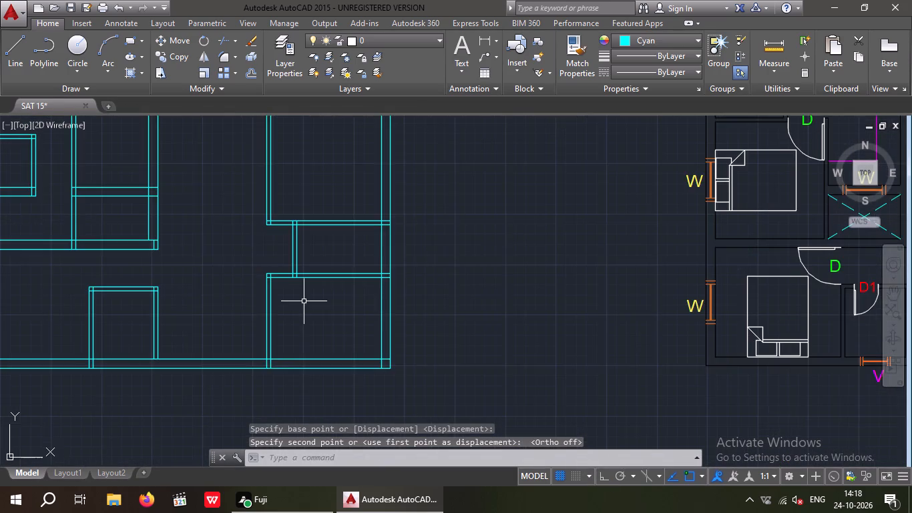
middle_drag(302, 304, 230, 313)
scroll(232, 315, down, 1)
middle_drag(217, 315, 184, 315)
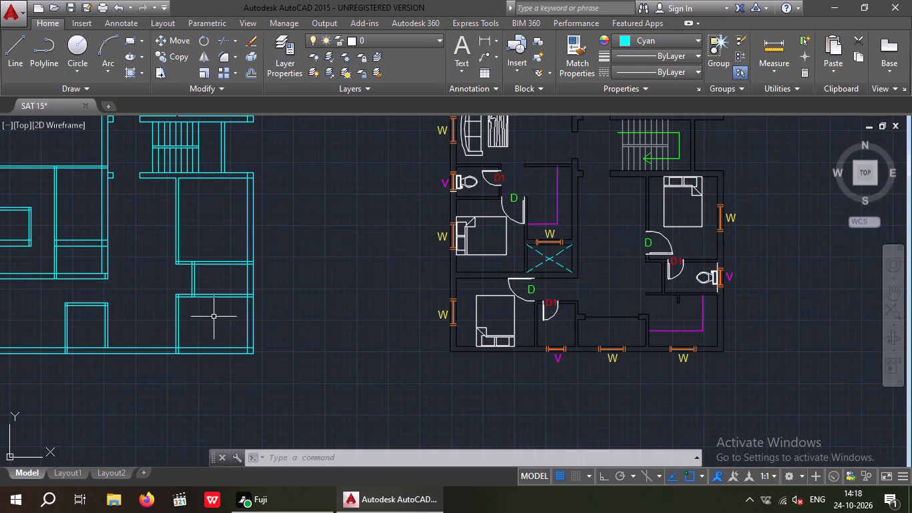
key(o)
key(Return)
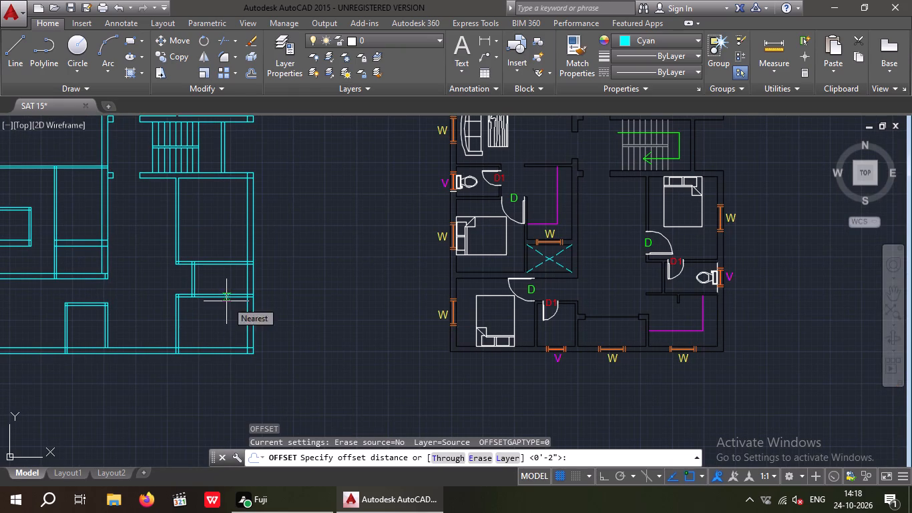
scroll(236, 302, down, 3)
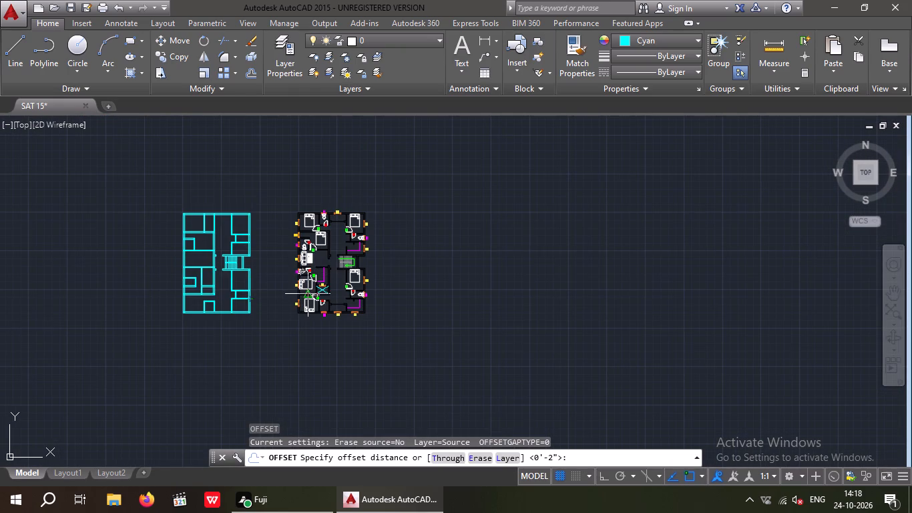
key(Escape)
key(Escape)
Move the furnished plan without room labels away from the cyan plan into the empty space well above all the drawings.
scroll(288, 196, up, 3)
scroll(307, 210, down, 3)
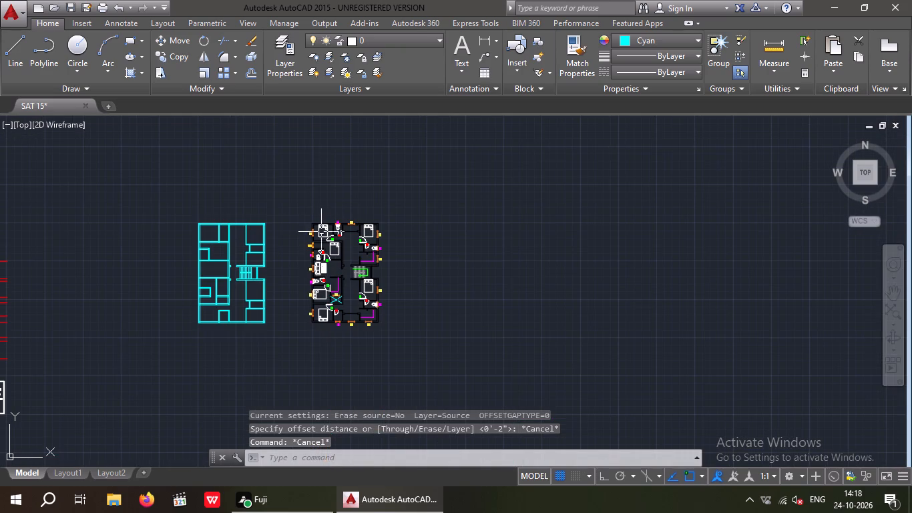
drag(304, 212, 320, 236)
click(431, 349)
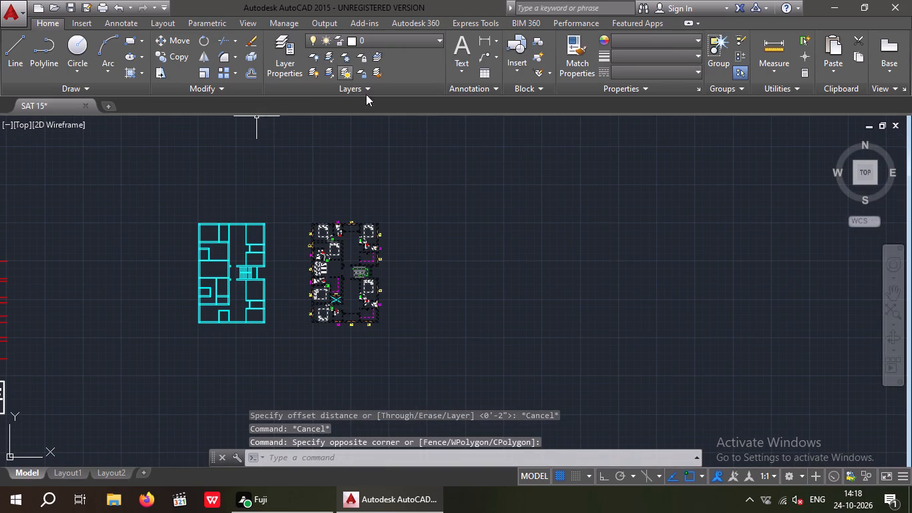
click(166, 37)
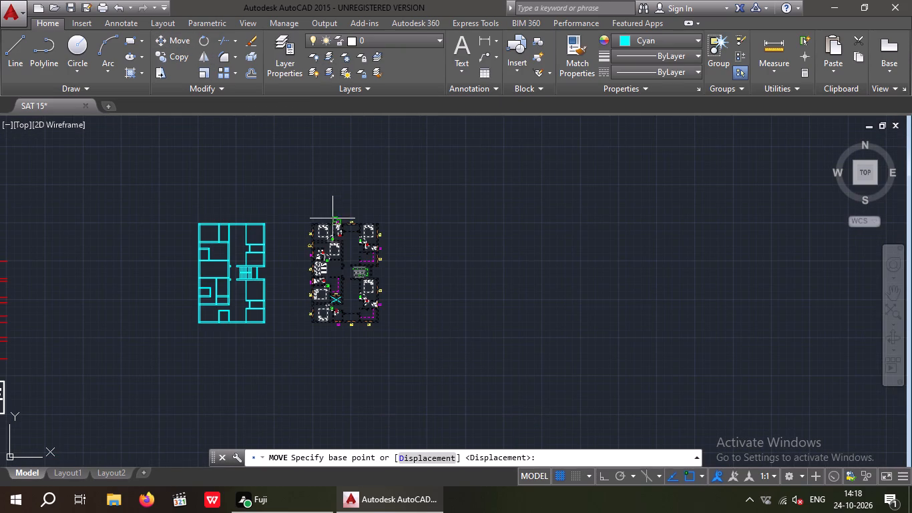
scroll(311, 222, up, 3)
click(306, 221)
scroll(308, 213, down, 4)
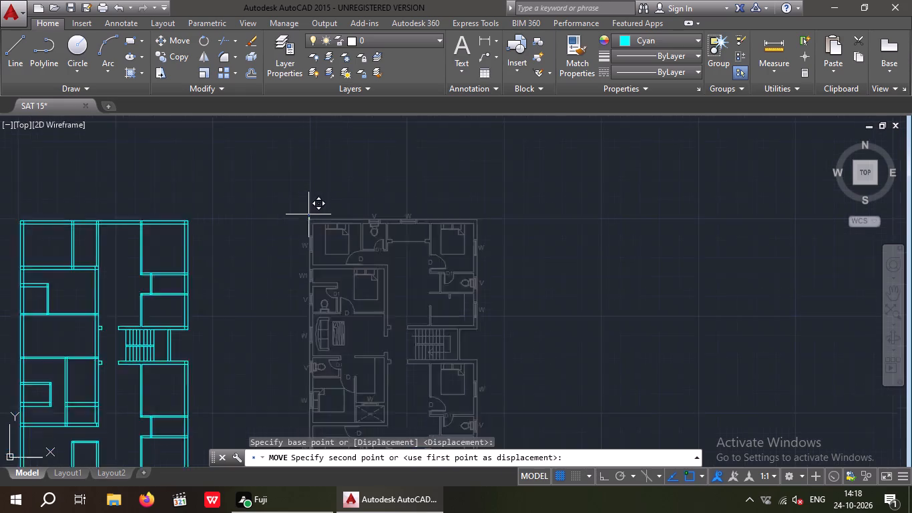
middle_drag(314, 223, 381, 248)
scroll(346, 216, down, 3)
middle_drag(244, 155, 248, 166)
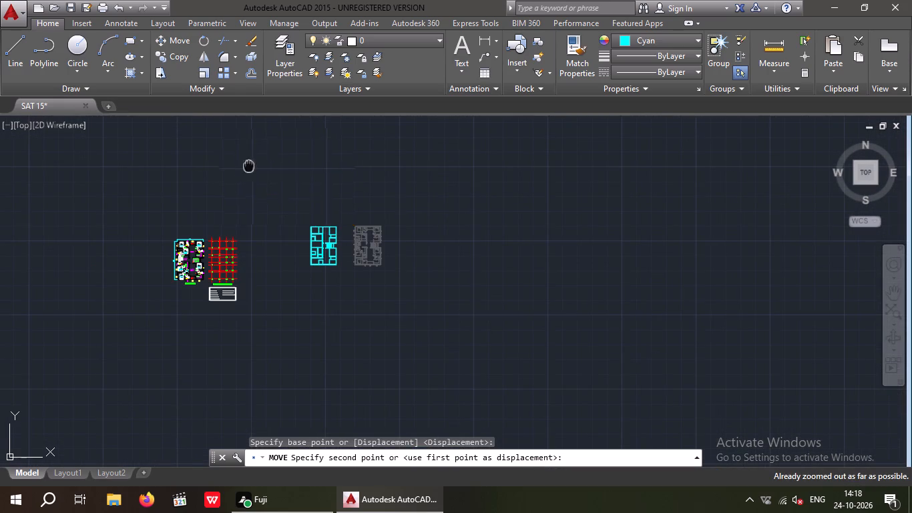
middle_drag(248, 166, 264, 283)
click(288, 141)
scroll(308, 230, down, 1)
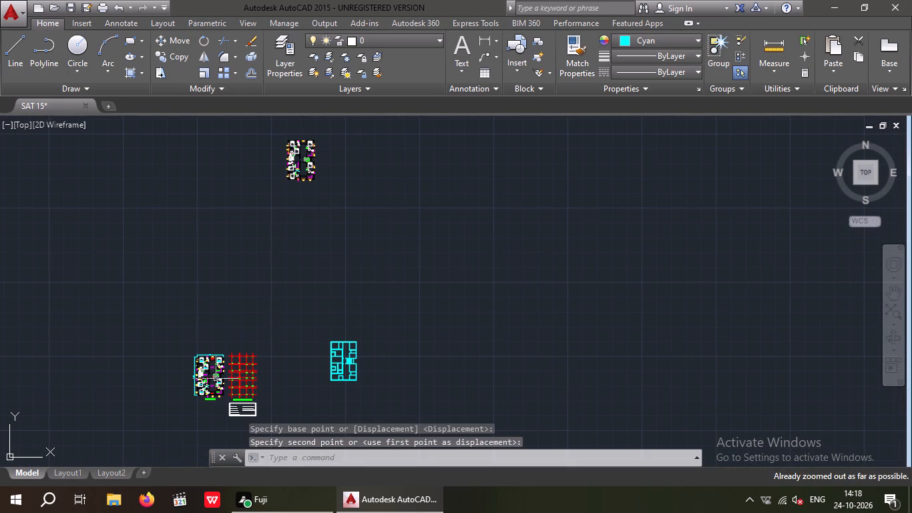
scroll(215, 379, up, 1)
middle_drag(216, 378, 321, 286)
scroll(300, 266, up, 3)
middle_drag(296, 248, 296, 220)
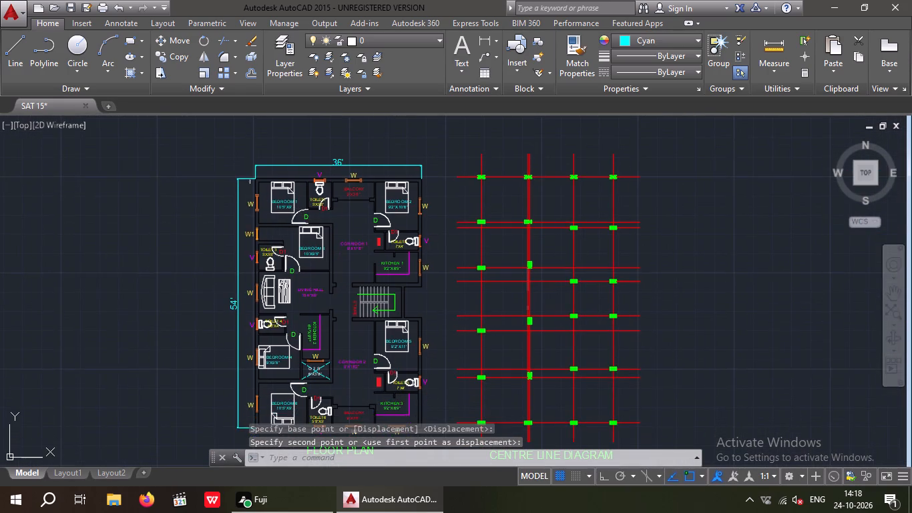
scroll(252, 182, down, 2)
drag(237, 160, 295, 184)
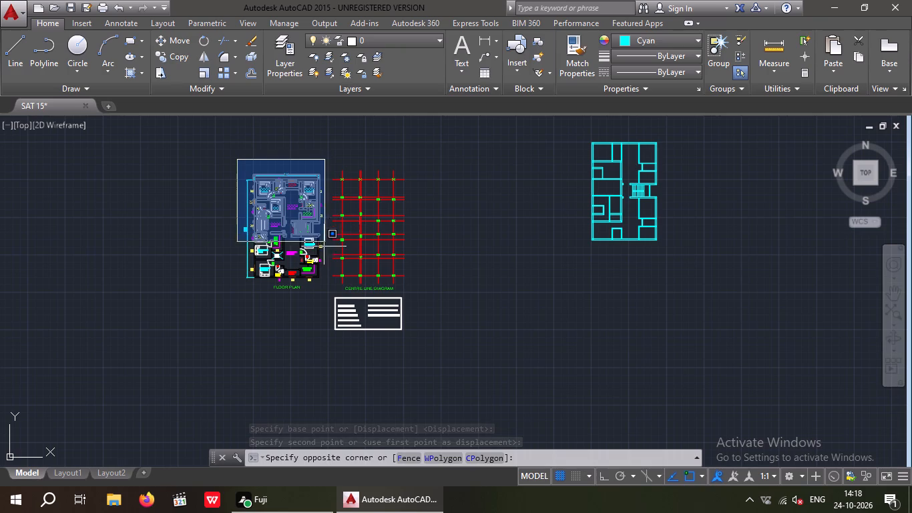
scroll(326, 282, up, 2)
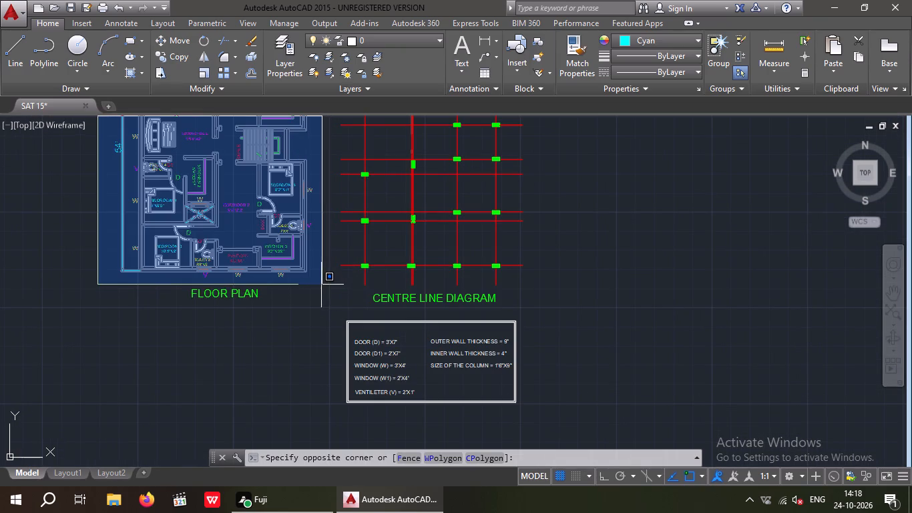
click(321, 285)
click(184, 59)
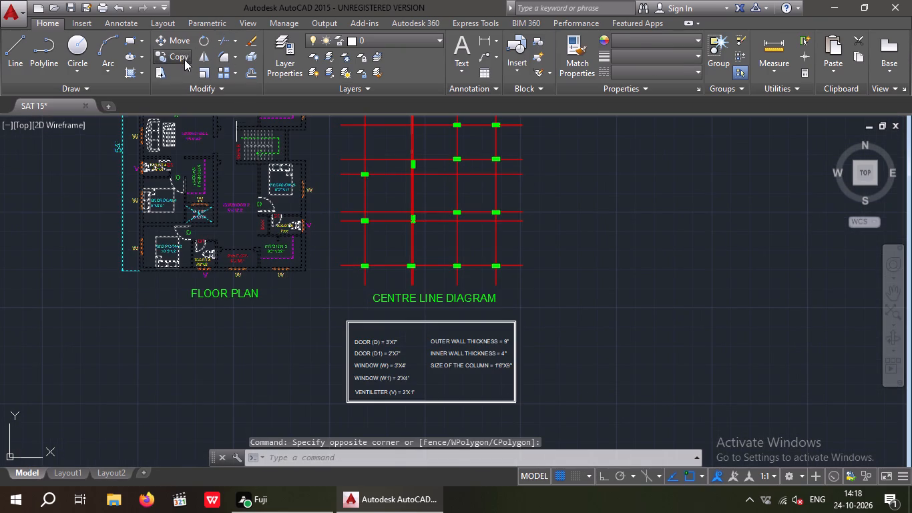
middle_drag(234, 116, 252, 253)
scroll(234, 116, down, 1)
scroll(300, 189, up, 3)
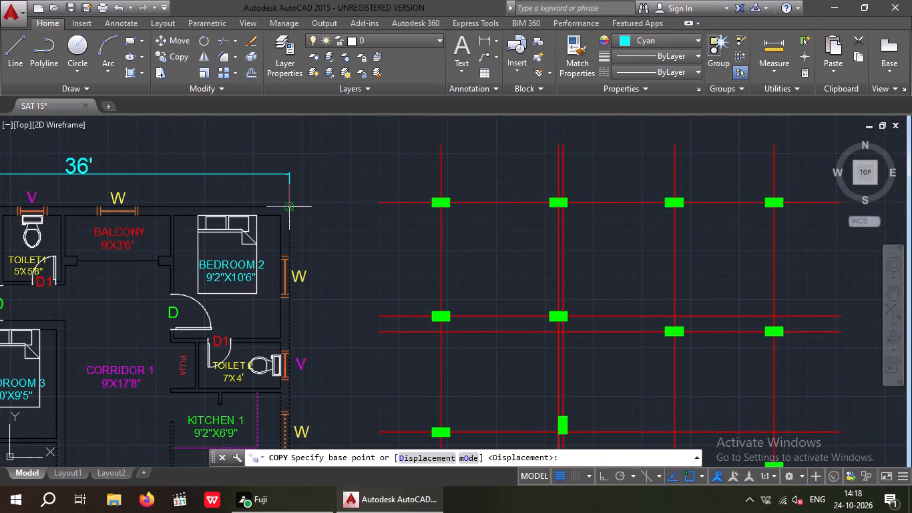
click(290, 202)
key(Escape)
Copy the labelled floor plan with its 36' and 54' dimensions, excluding its title, to the empty space just east of the cyan plan.
scroll(292, 194, down, 3)
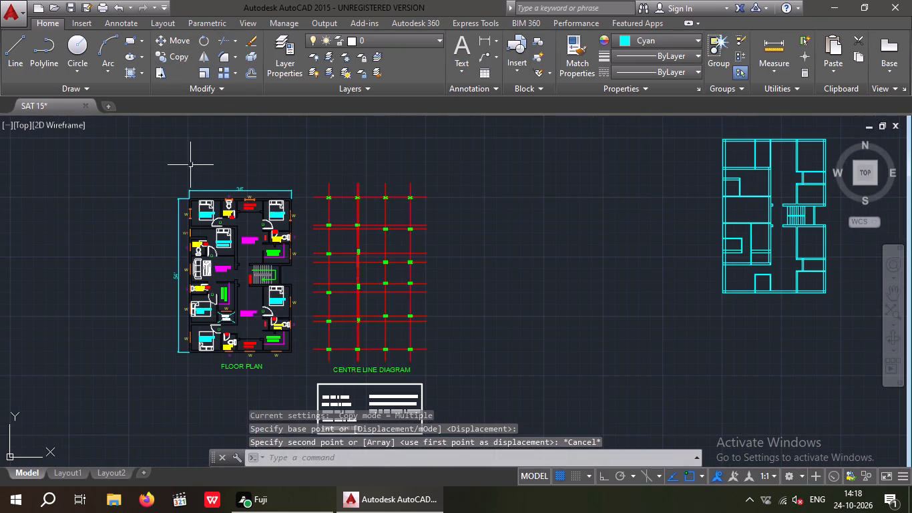
drag(159, 160, 246, 171)
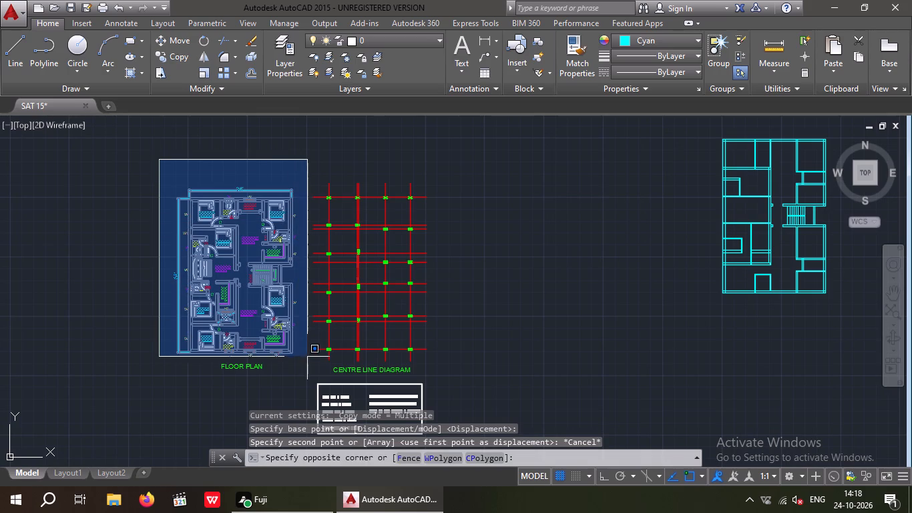
click(306, 360)
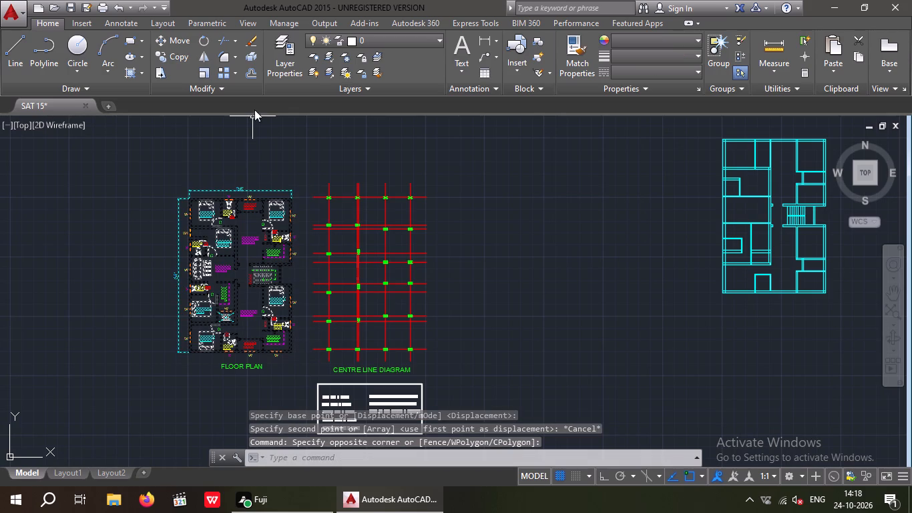
click(178, 51)
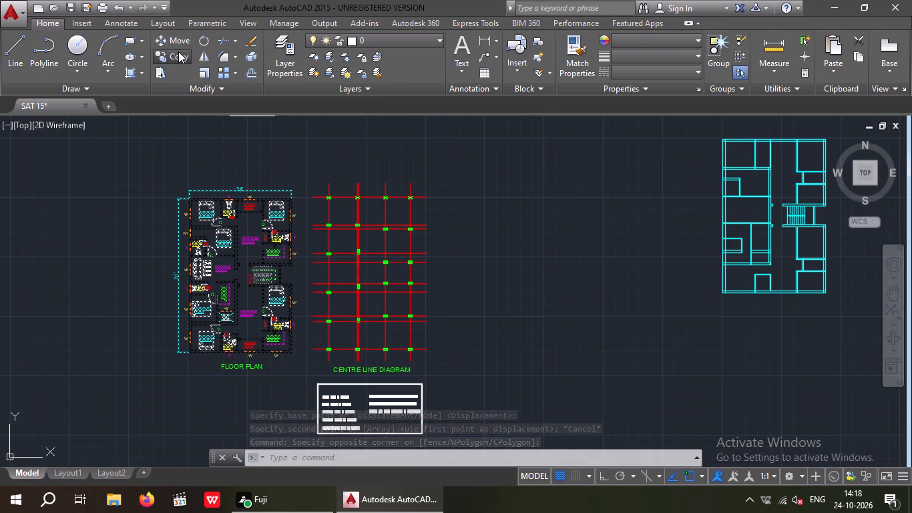
scroll(299, 196, up, 3)
click(261, 202)
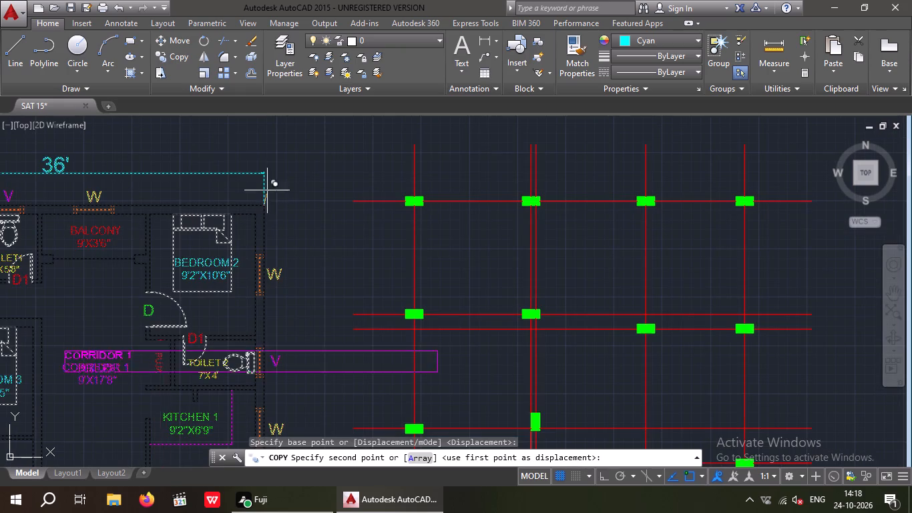
scroll(268, 187, down, 4)
middle_drag(451, 168, 33, 164)
middle_drag(455, 152, 445, 240)
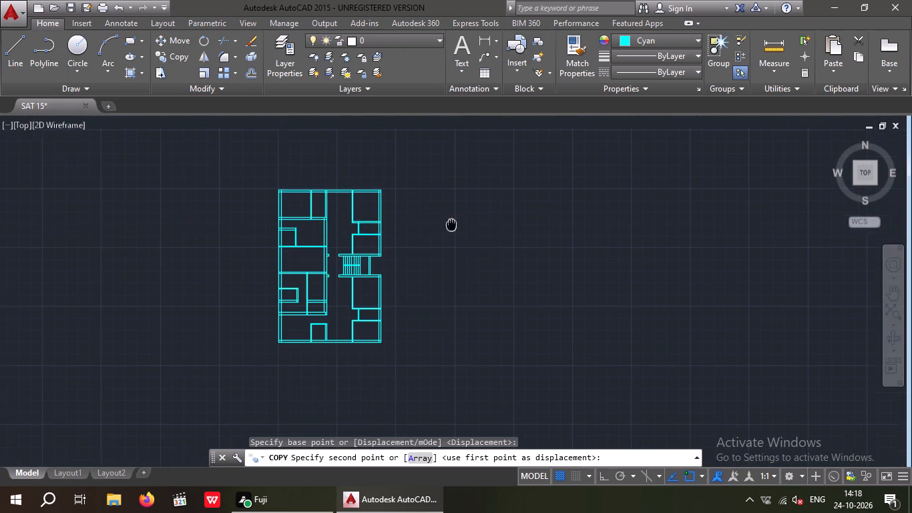
scroll(510, 200, up, 1)
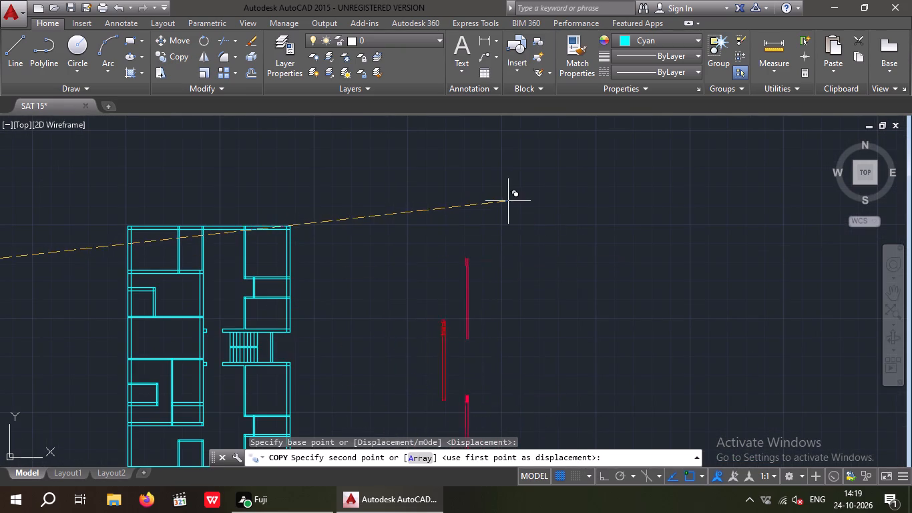
click(509, 201)
key(Escape)
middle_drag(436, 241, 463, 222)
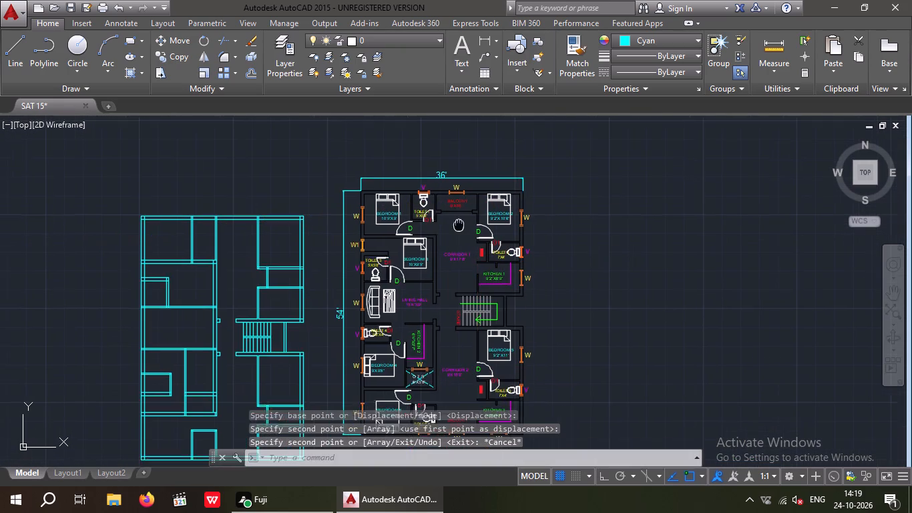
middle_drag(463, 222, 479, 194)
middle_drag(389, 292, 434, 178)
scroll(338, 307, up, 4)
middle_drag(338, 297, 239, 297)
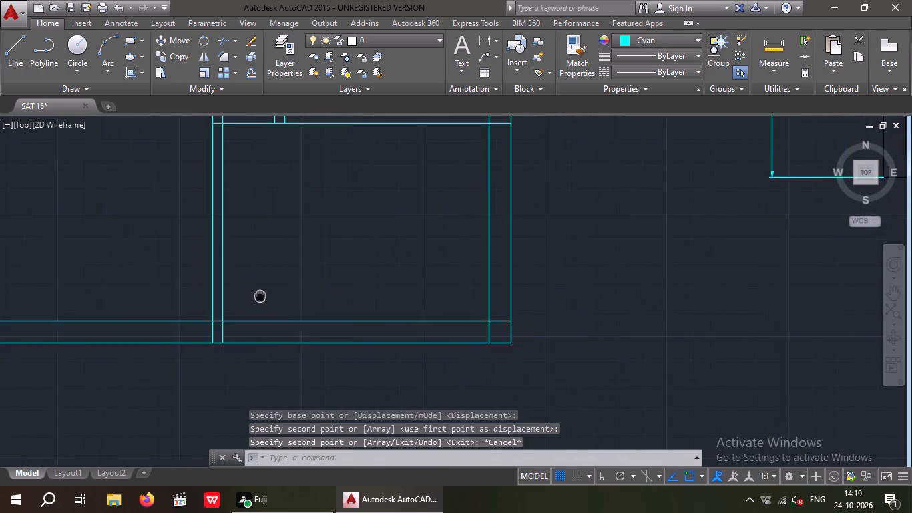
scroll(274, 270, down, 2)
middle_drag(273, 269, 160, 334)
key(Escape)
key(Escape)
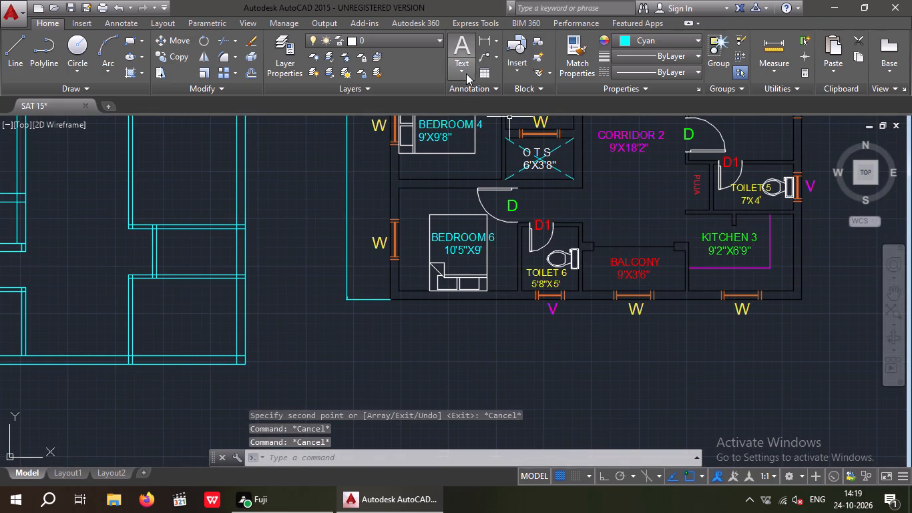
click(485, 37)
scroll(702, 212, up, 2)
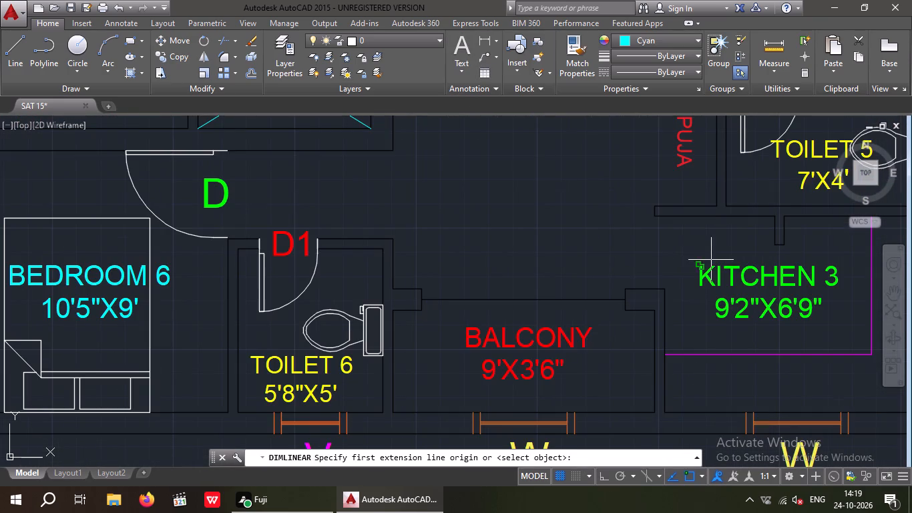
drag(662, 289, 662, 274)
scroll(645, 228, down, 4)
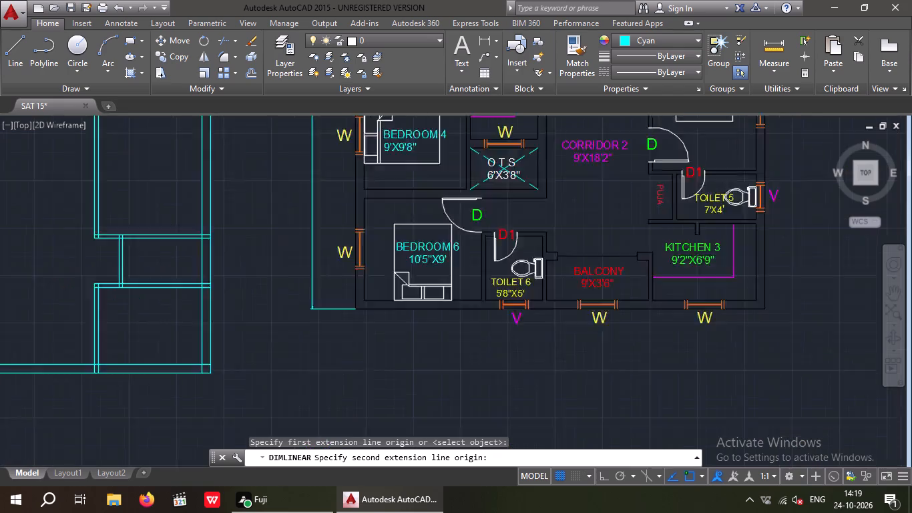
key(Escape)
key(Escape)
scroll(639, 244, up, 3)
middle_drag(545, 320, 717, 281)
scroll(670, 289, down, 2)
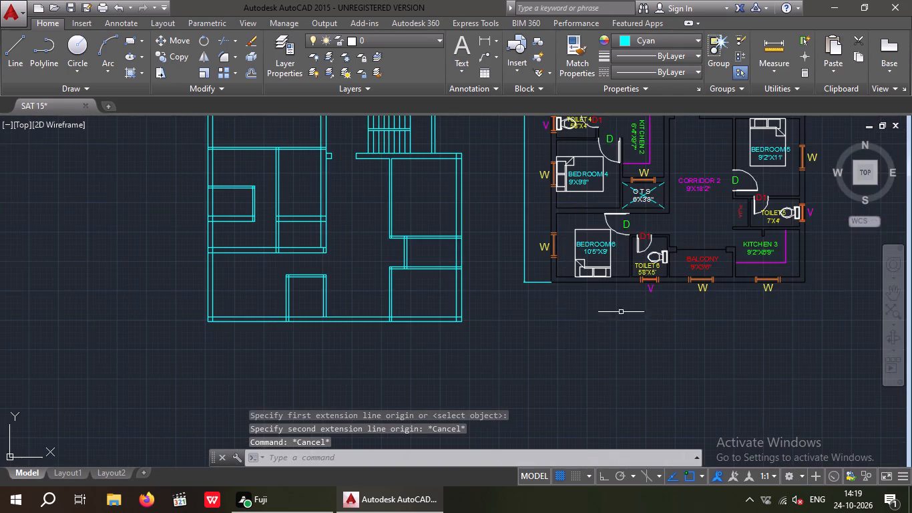
Offset the inner line of the cyan plan's bottom outer wall 3'6" upward, into the balcony area.
middle_drag(499, 317, 580, 311)
key(o)
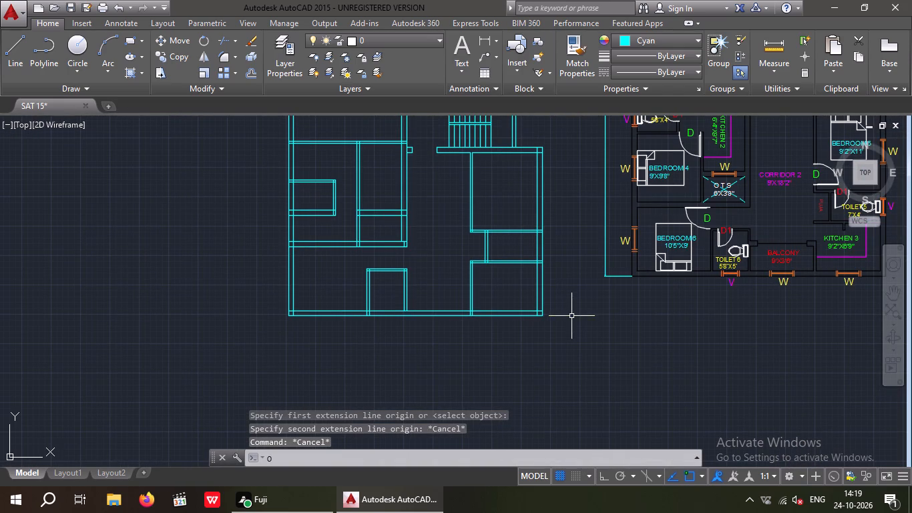
key(Return)
text(3'6")
key(Return)
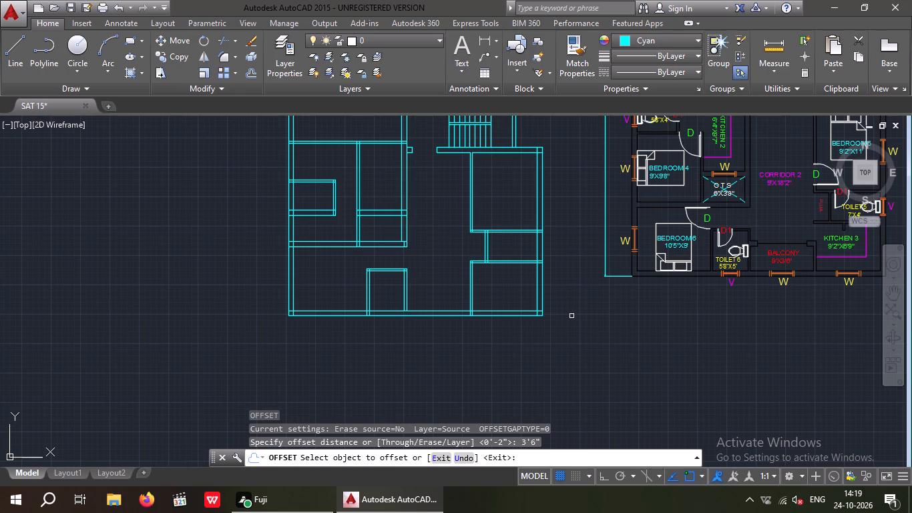
scroll(439, 314, up, 2)
middle_drag(439, 311, 262, 311)
scroll(269, 305, down, 1)
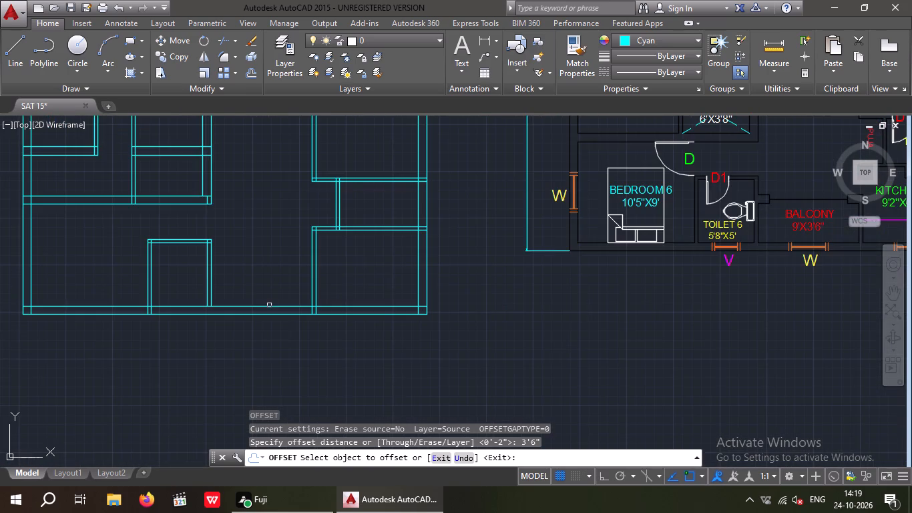
scroll(281, 299, down, 1)
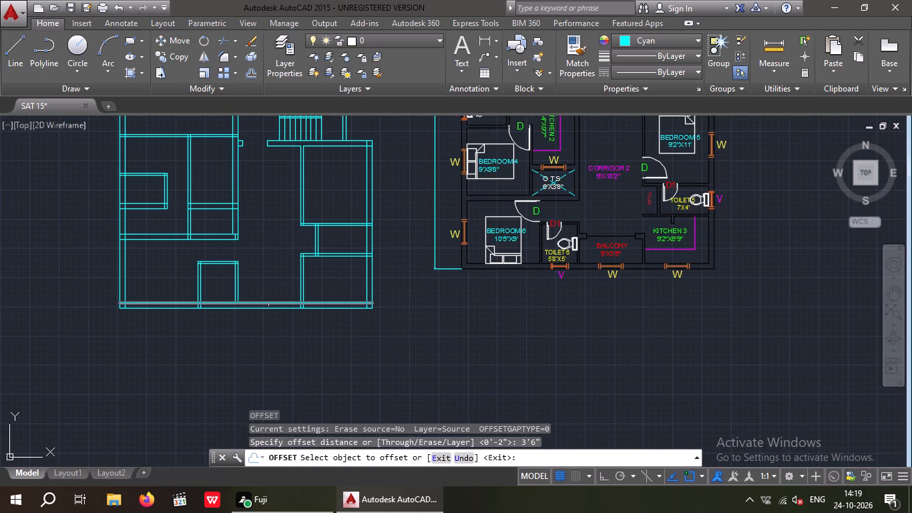
drag(270, 304, 270, 298)
click(270, 279)
key(Escape)
key(Escape)
key(Escape)
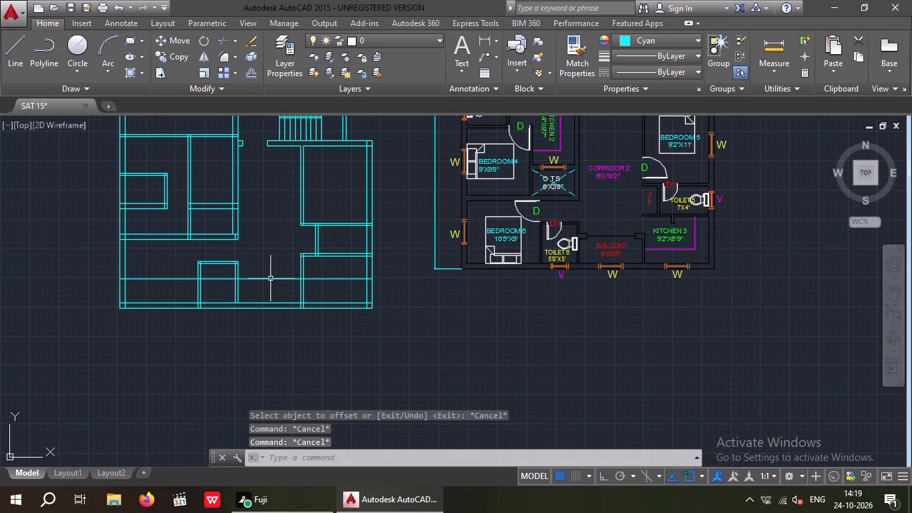
Offset the new horizontal line 9" upward to form the second face of the balcony's inner wall.
key(o)
key(Return)
key(9)
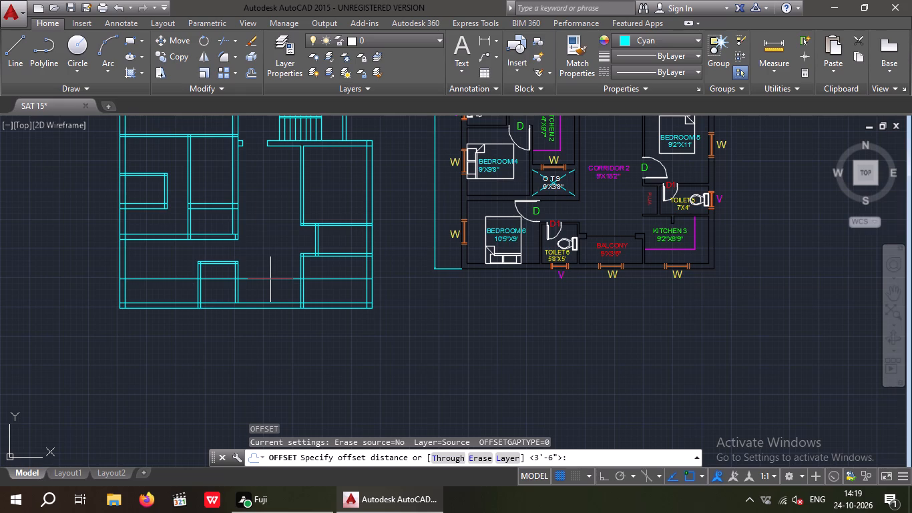
key(shift+quotedbl)
key(Return)
scroll(270, 277, up, 2)
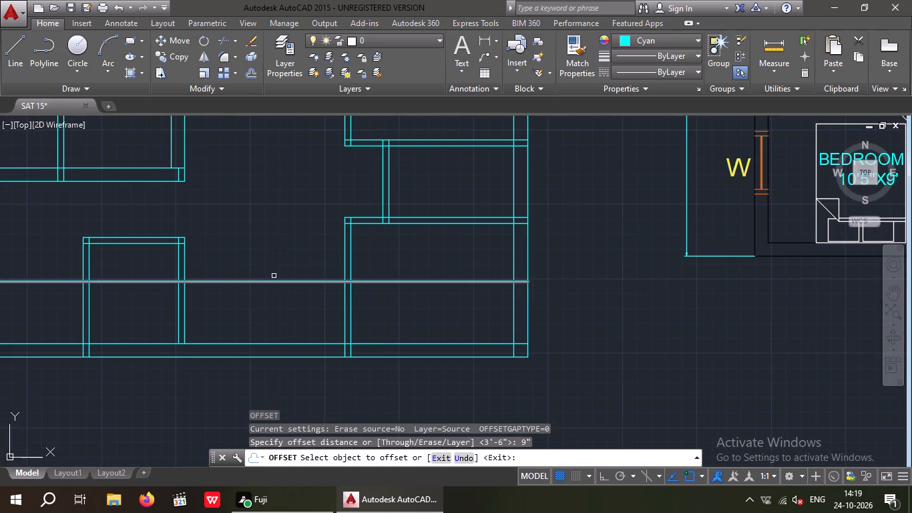
click(274, 283)
click(274, 259)
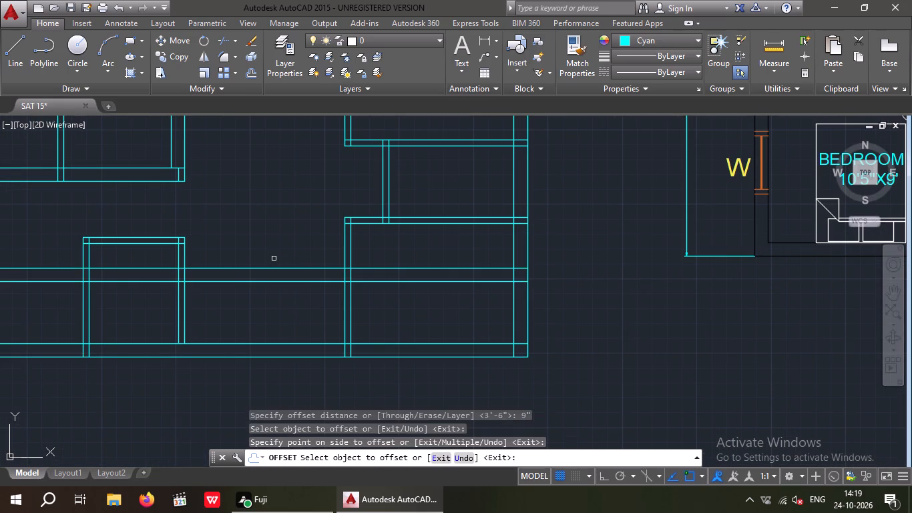
key(Escape)
key(Escape)
key(Escape)
Trim both new wall lines beyond the balcony, so they span only between the Toilet 6 and Kitchen 3 walls.
text(TR)
key(space)
key(space)
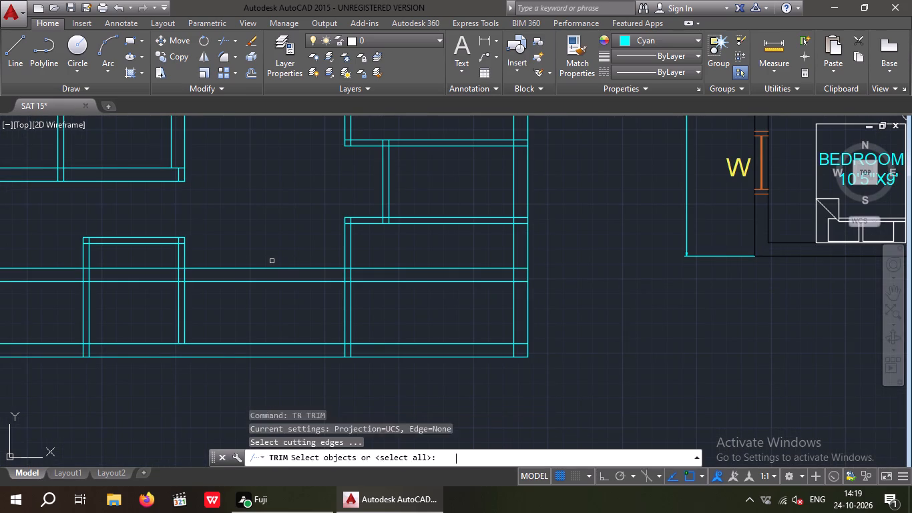
scroll(524, 277, up, 3)
drag(519, 316, 497, 282)
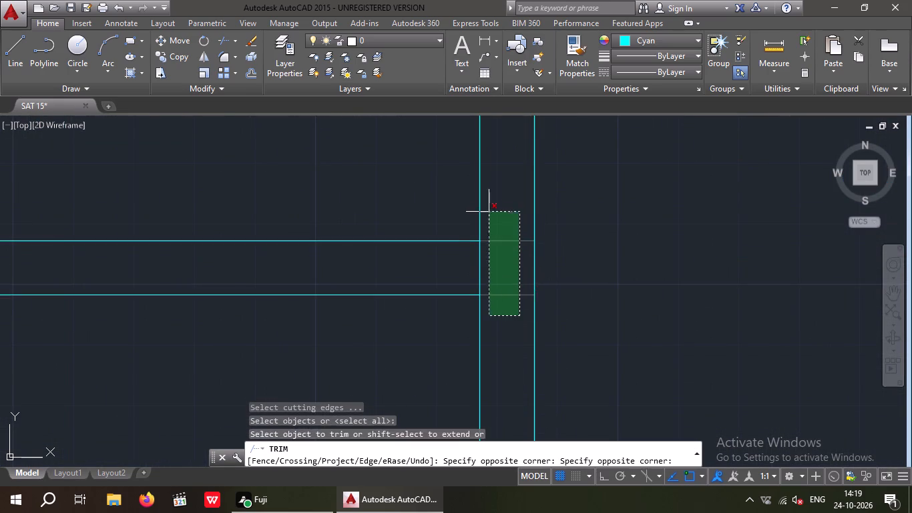
click(493, 207)
scroll(503, 206, down, 3)
drag(438, 254, 426, 248)
click(399, 200)
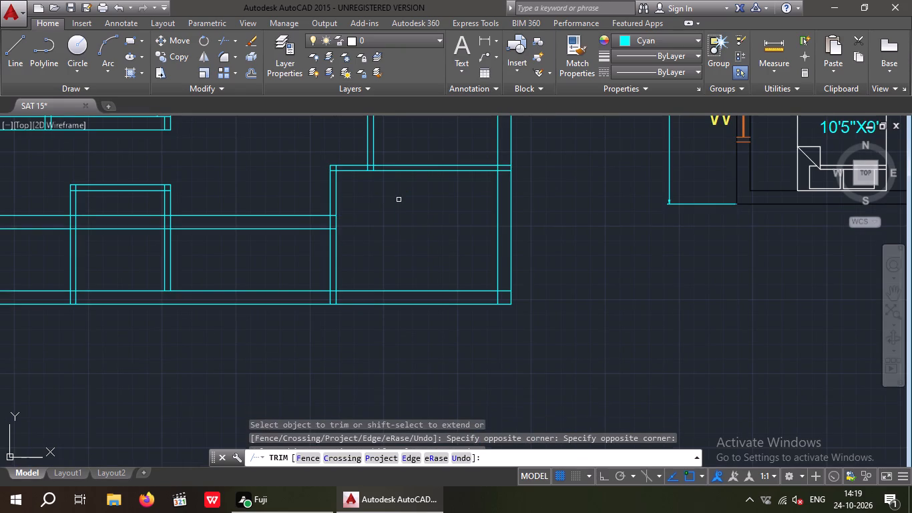
scroll(403, 207, down, 1)
scroll(240, 210, up, 4)
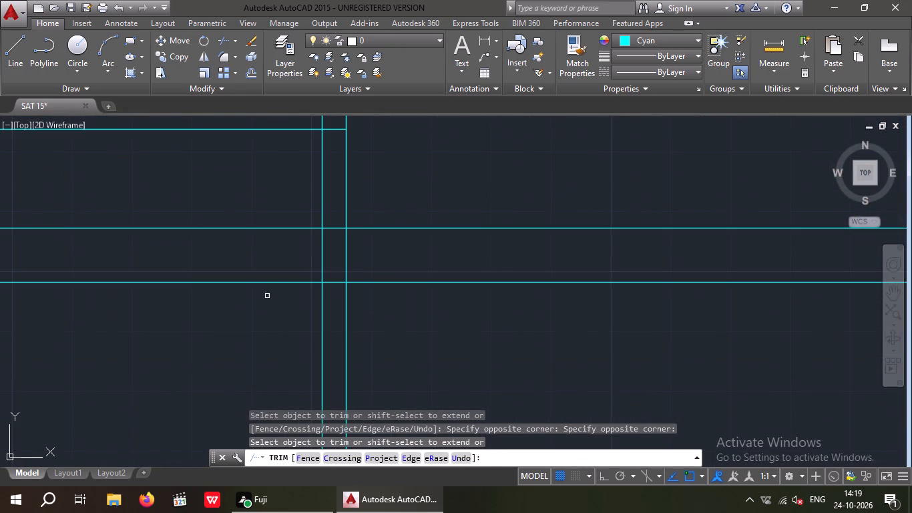
drag(267, 297, 244, 254)
click(222, 184)
scroll(223, 184, down, 2)
middle_drag(196, 225, 250, 236)
scroll(250, 236, down, 1)
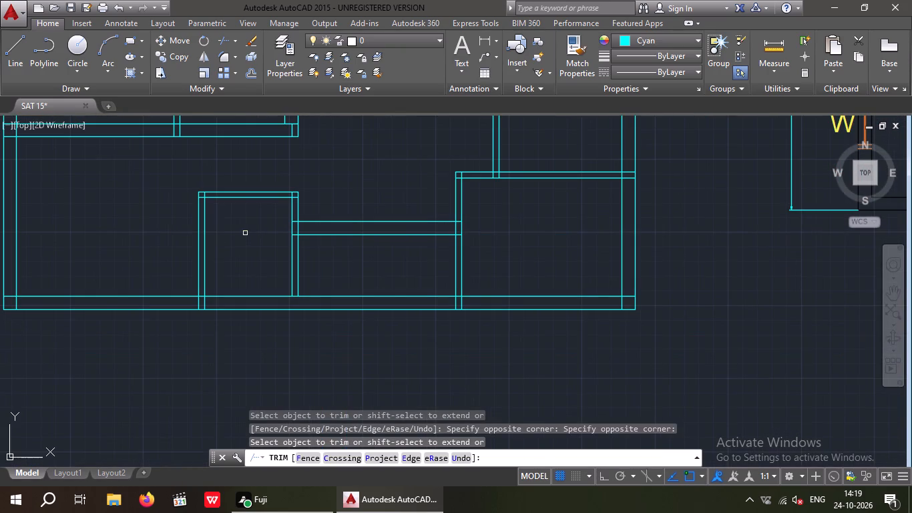
middle_click(196, 238)
middle_drag(259, 243, 120, 256)
scroll(156, 236, down, 2)
key(Escape)
key(Escape)
Measure the length of the wall stub beside Toilet 6 at the balcony in the labelled reference plan.
scroll(503, 196, up, 3)
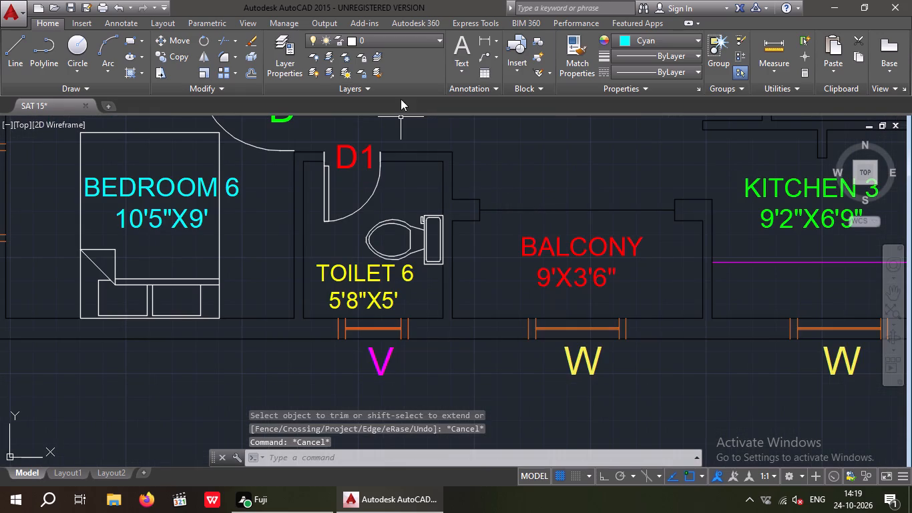
click(483, 40)
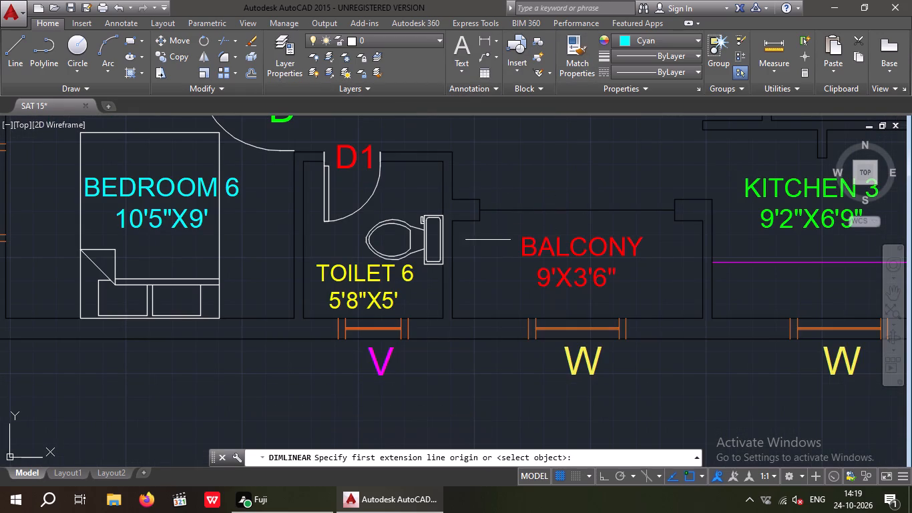
scroll(448, 219, up, 2)
drag(454, 220, 473, 222)
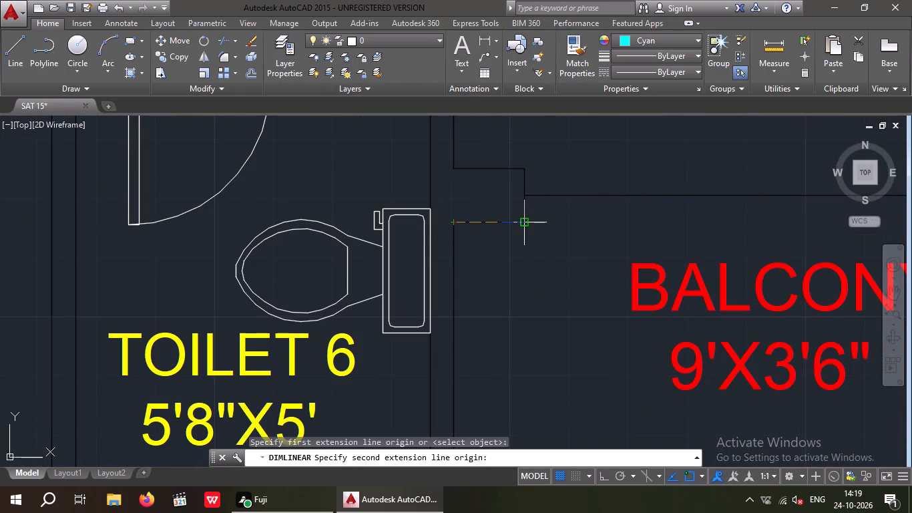
click(525, 220)
scroll(535, 251, up, 2)
scroll(537, 242, down, 3)
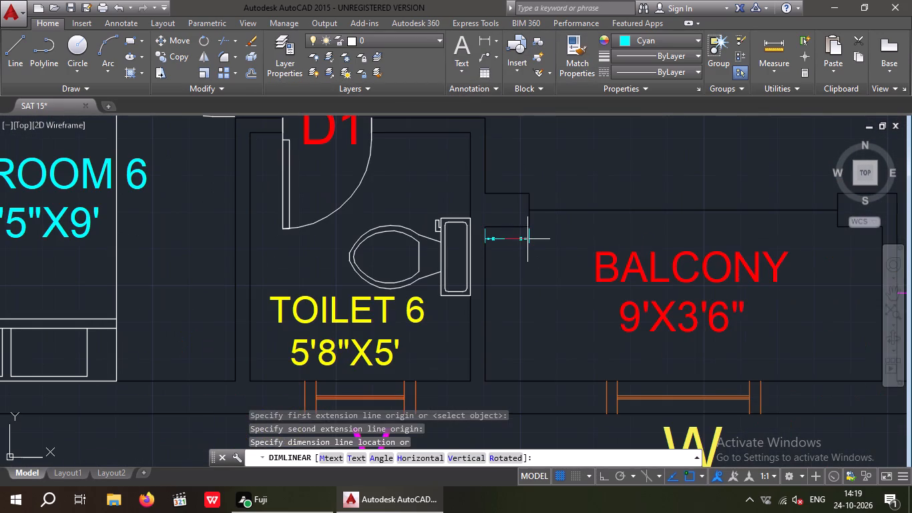
key(space)
scroll(524, 189, down, 3)
middle_click(489, 253)
middle_drag(295, 283, 485, 288)
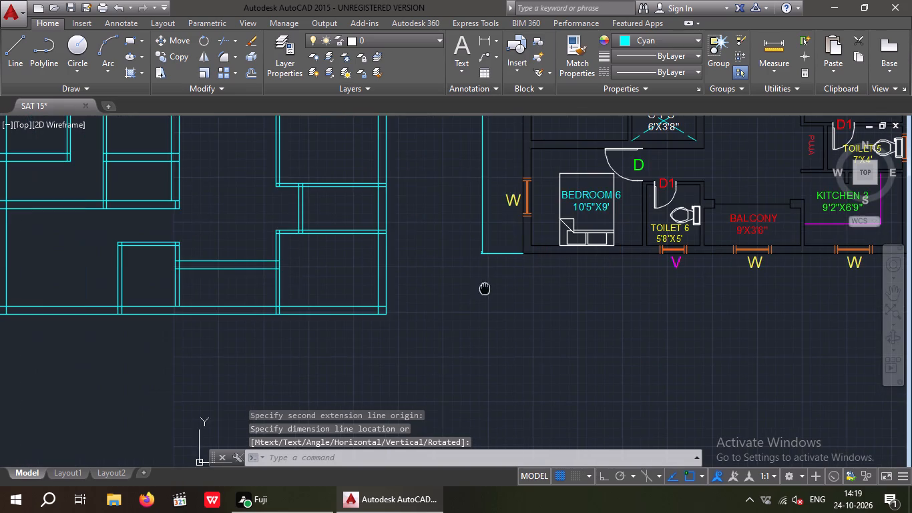
scroll(232, 267, up, 2)
key(Escape)
key(Escape)
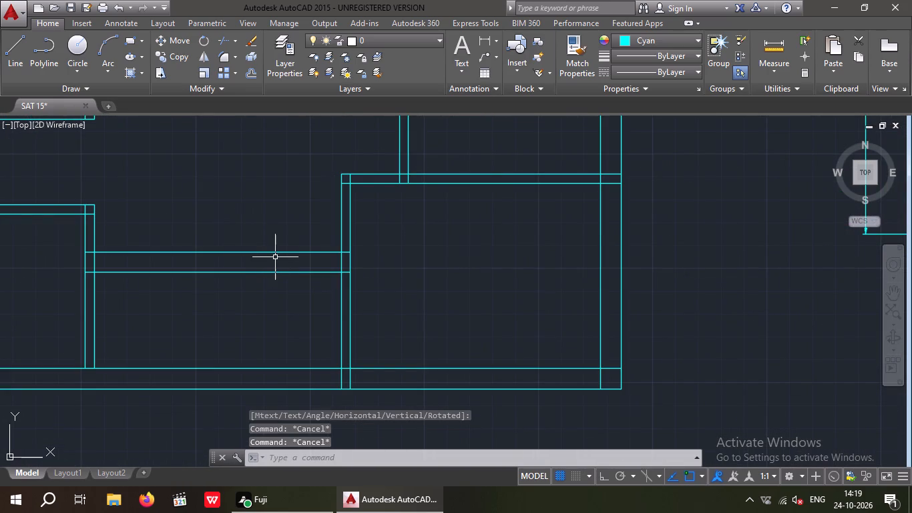
Offset the balcony-side faces of the Toilet 6 and Kitchen 3 walls 1' inward toward the balcony.
key(o)
key(Return)
key(1)
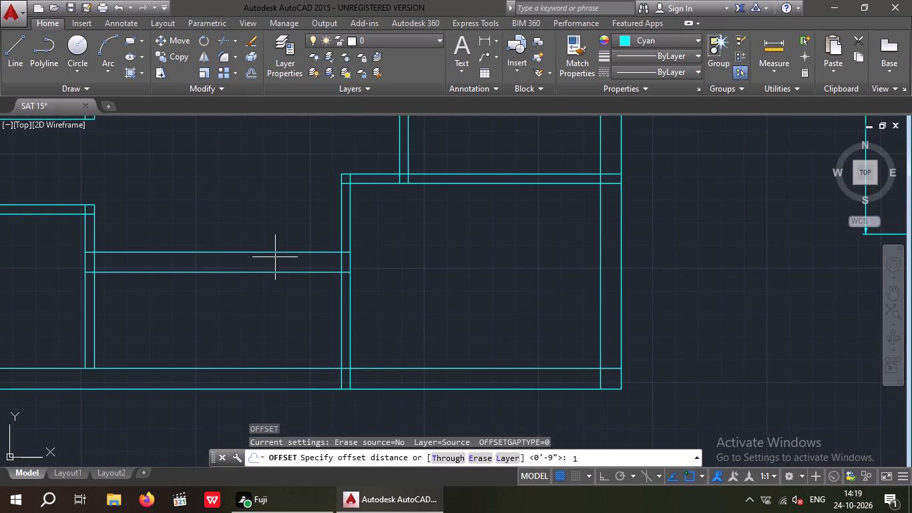
key(apostrophe)
key(Return)
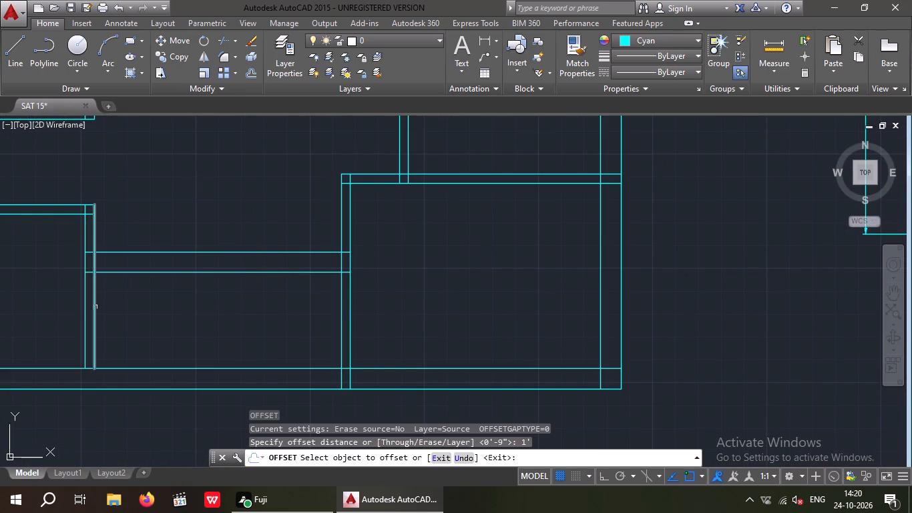
drag(95, 307, 142, 309)
click(169, 309)
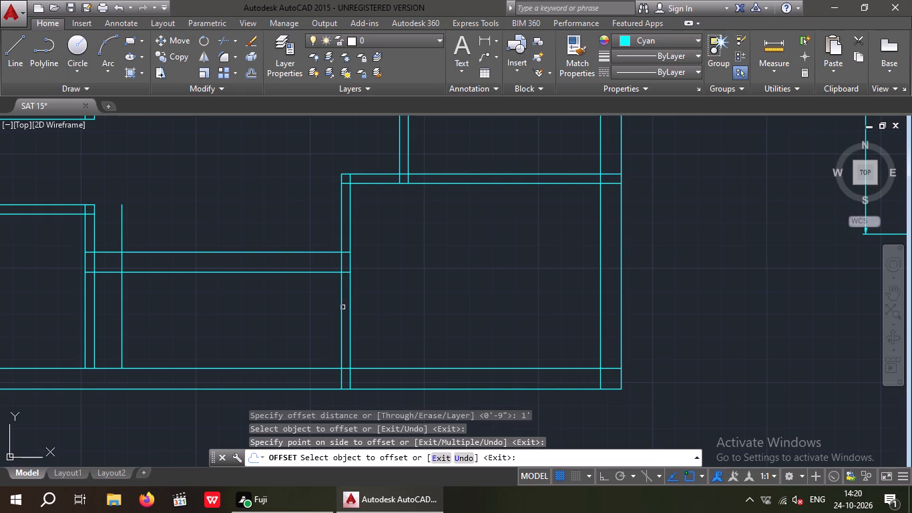
drag(342, 307, 322, 317)
click(292, 304)
key(Escape)
key(Escape)
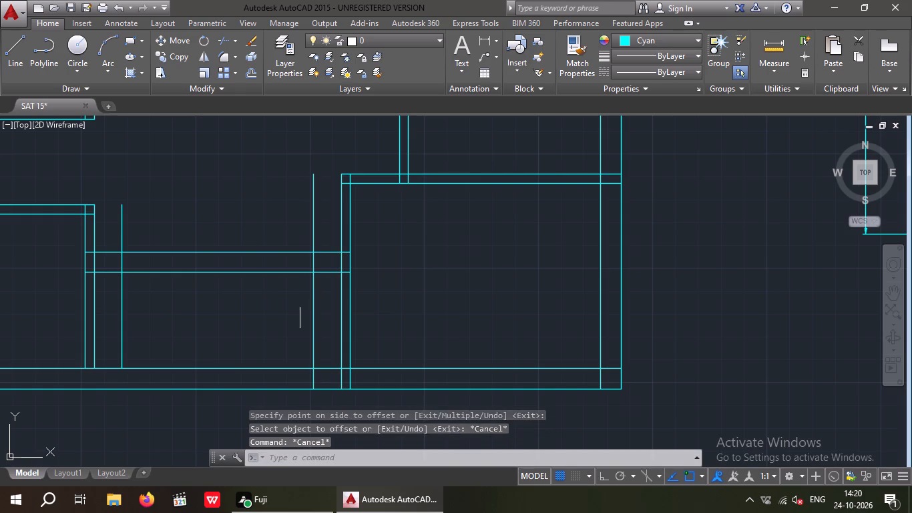
key(Escape)
Trim the two 1' offset lines above and below the 9" balcony wall, keeping only the parts inside it.
text(TR)
key(space)
key(space)
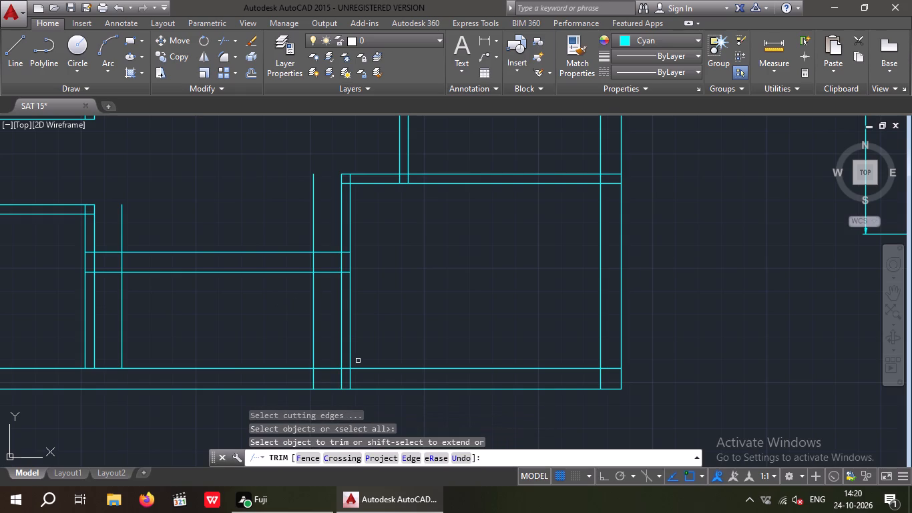
scroll(318, 383, up, 3)
drag(320, 346, 266, 376)
drag(263, 378, 269, 375)
scroll(274, 362, down, 3)
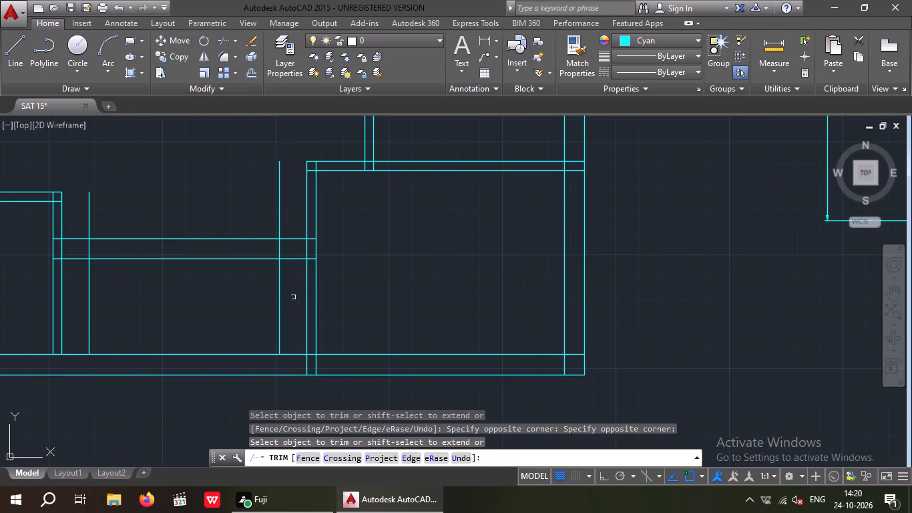
drag(294, 287, 251, 300)
click(66, 309)
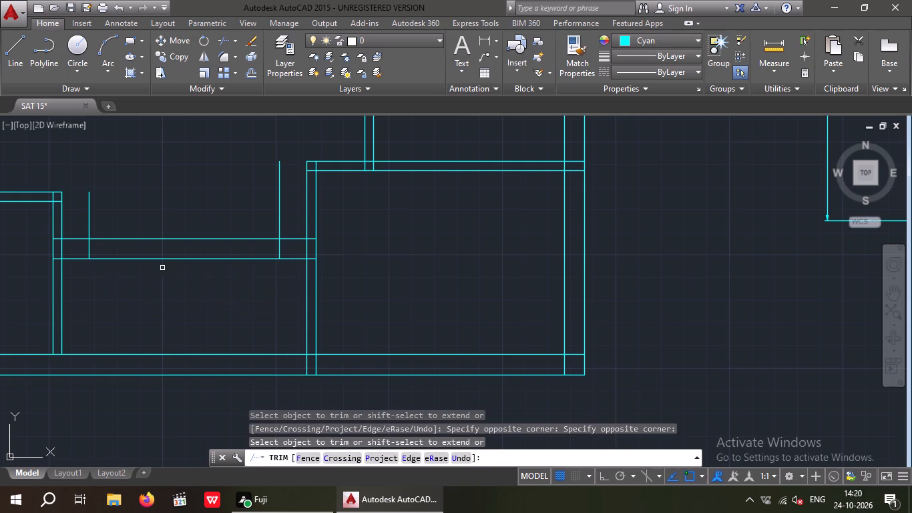
drag(285, 194, 248, 204)
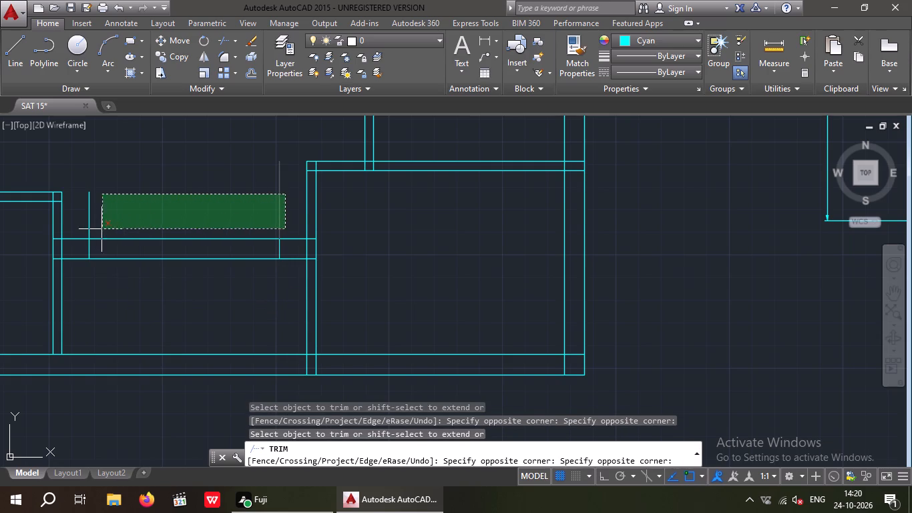
click(83, 224)
Trim the overlapping lines where the 9" wall meets the Kitchen 3 and Toilet 6 walls to open both junctions.
scroll(313, 248, up, 3)
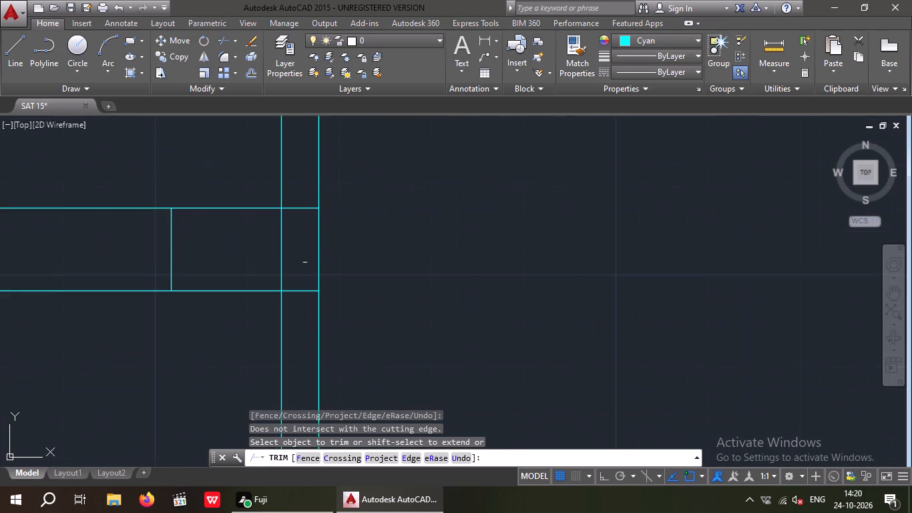
drag(309, 311, 308, 265)
drag(304, 190, 303, 197)
drag(300, 240, 254, 257)
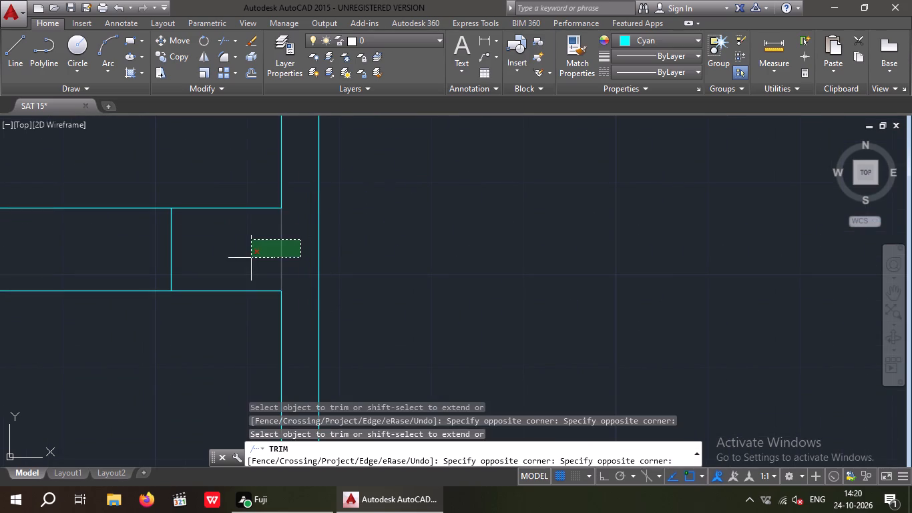
click(255, 256)
scroll(270, 241, down, 4)
middle_drag(220, 290, 347, 299)
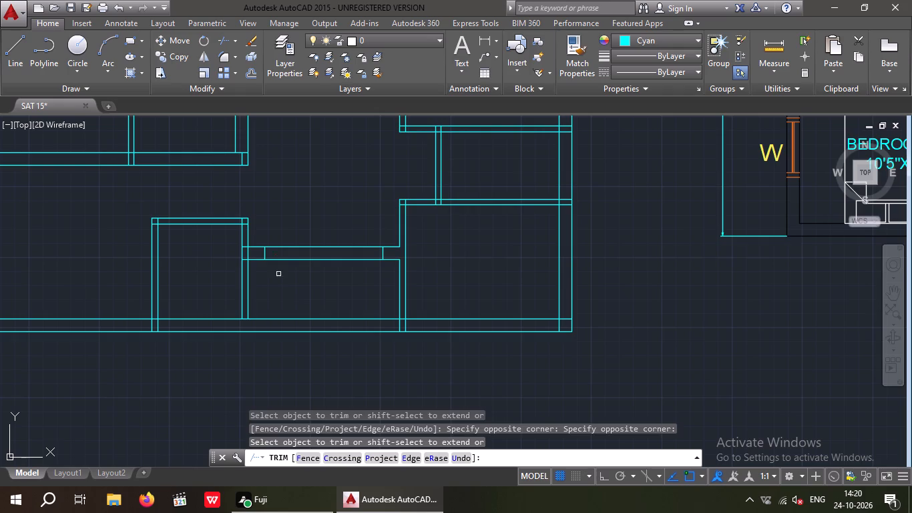
scroll(238, 256, up, 3)
click(262, 268)
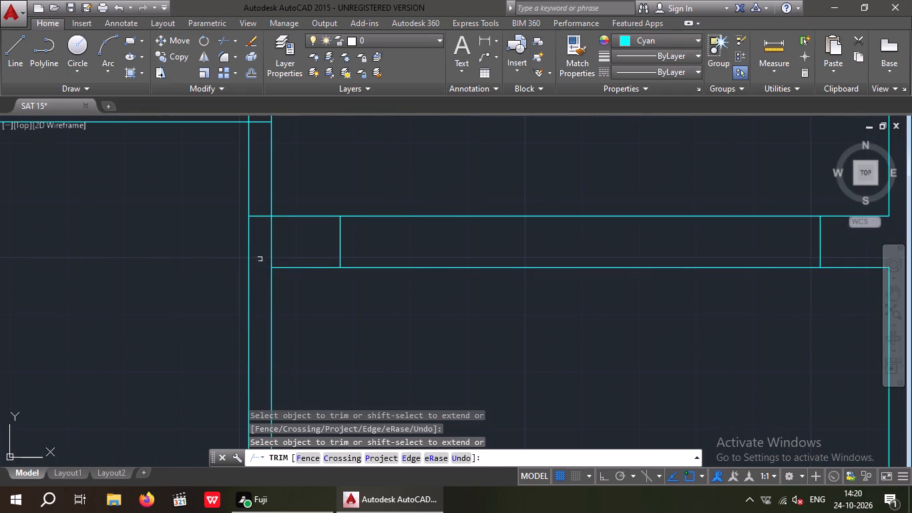
drag(262, 245, 261, 236)
click(253, 209)
drag(297, 232, 256, 256)
click(256, 257)
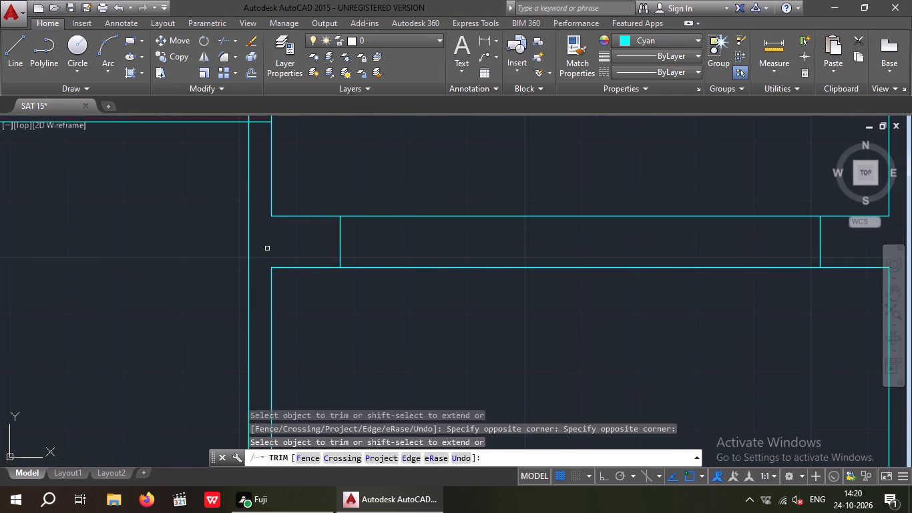
Trim both faces of the 9" wall between the two end lines, leaving a wall stub on each side of the balcony.
scroll(268, 246, down, 2)
drag(412, 271, 395, 244)
drag(390, 197, 397, 202)
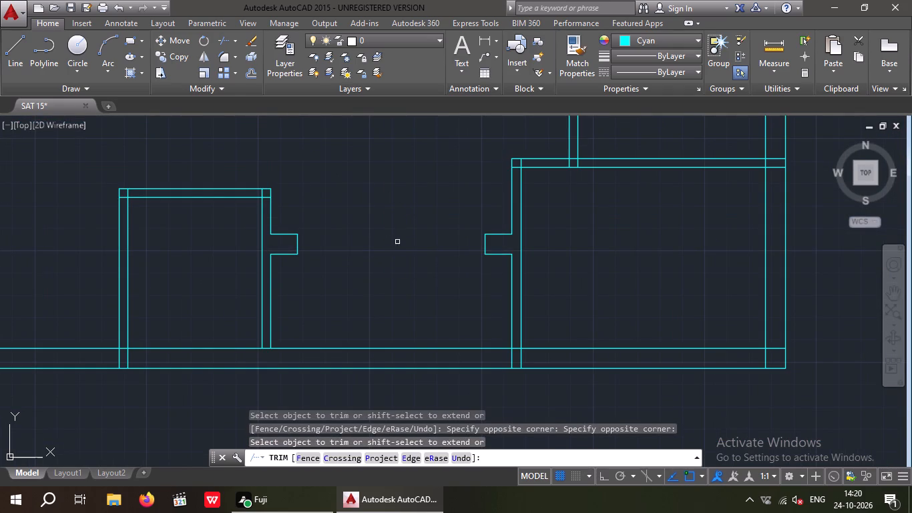
key(Escape)
key(Escape)
Draw a line across the balcony opening between the midpoints of the two wall stubs' end lines.
key(l)
key(space)
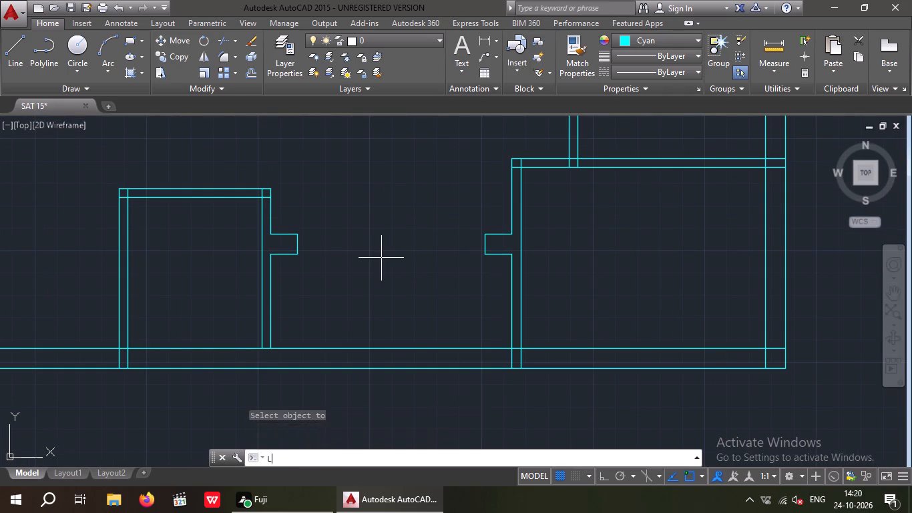
click(298, 244)
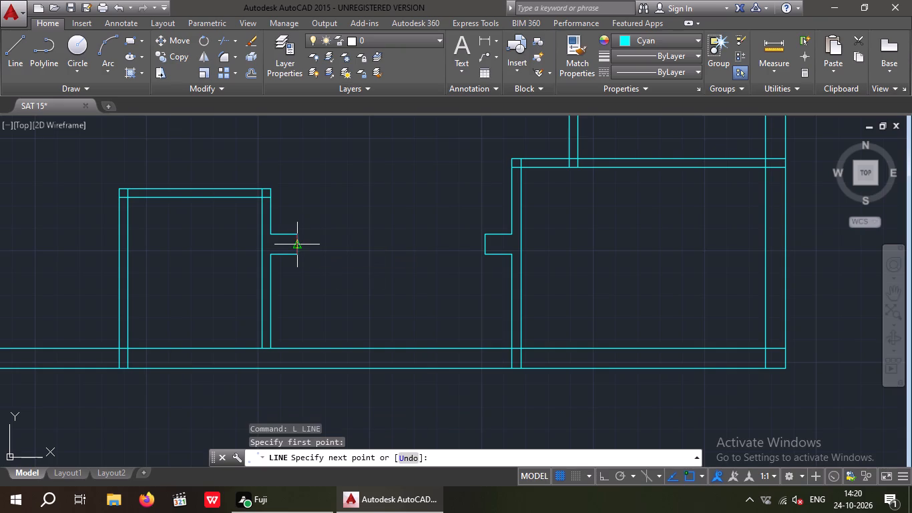
click(485, 248)
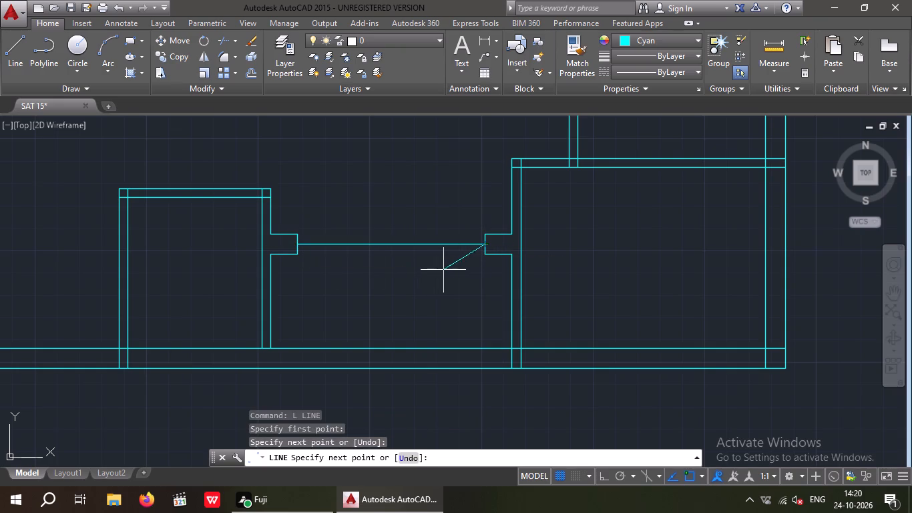
key(Escape)
key(Escape)
Trim the Kitchen 3 side wall's inner face where it crosses the wall between Kitchen 3 and Toilet 5.
key(t)
key(r)
key(space)
key(space)
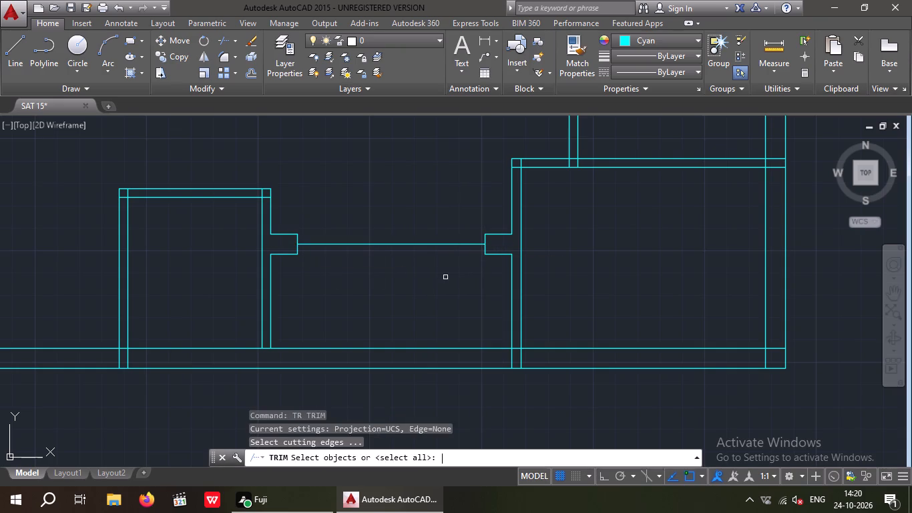
scroll(527, 170, up, 3)
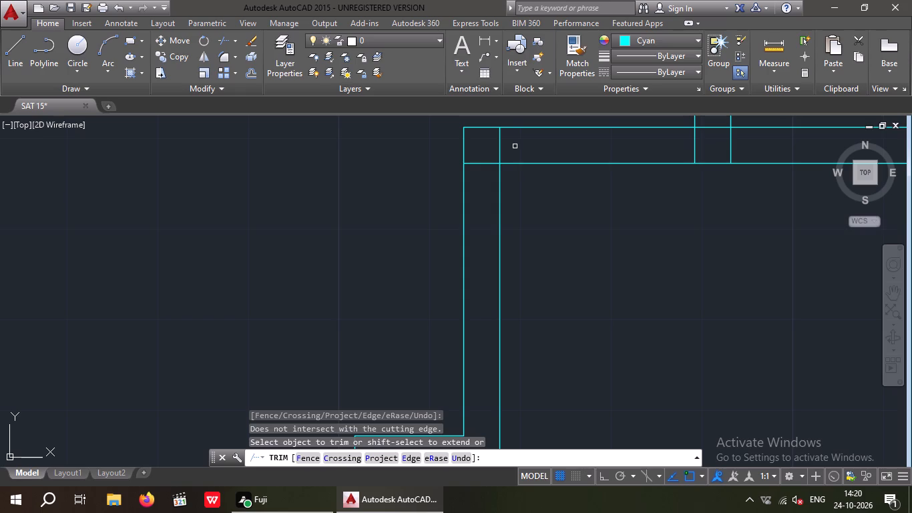
drag(514, 144, 488, 153)
click(487, 153)
scroll(498, 141, down, 1)
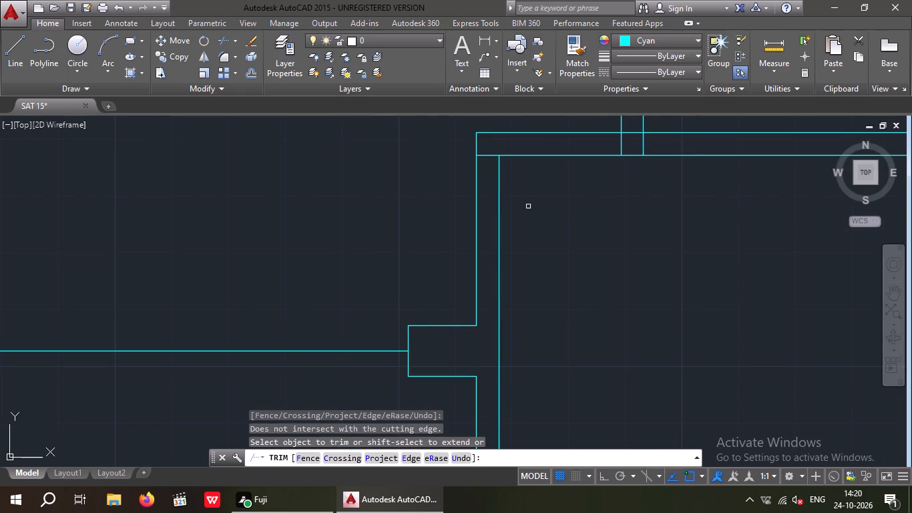
key(Escape)
key(Escape)
key(Escape)
Extend the upper face of the Kitchen 3 side balcony stub to the wall's kitchen-side face.
key(e)
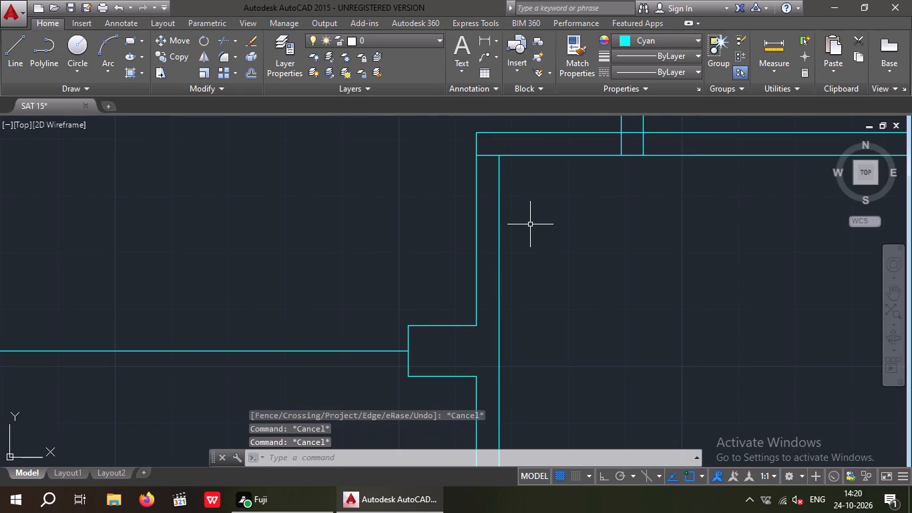
key(x)
key(space)
key(space)
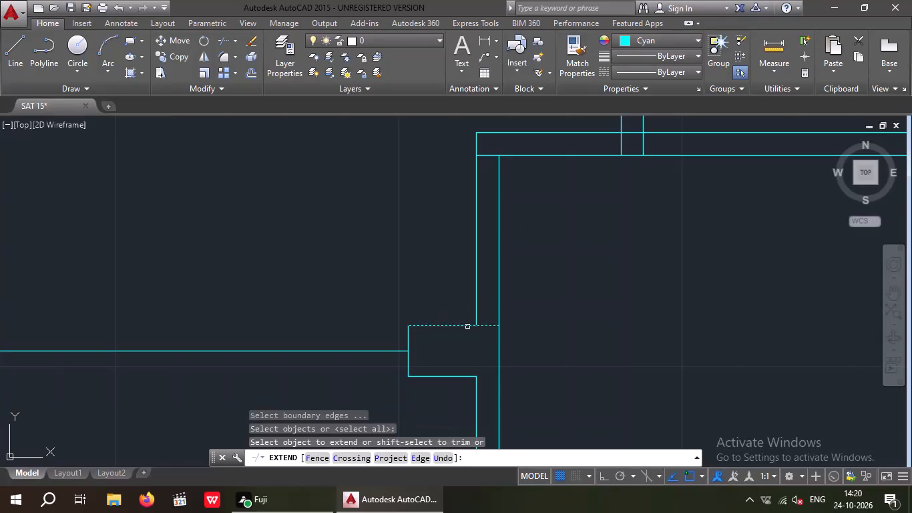
click(468, 327)
key(Escape)
key(Escape)
key(Escape)
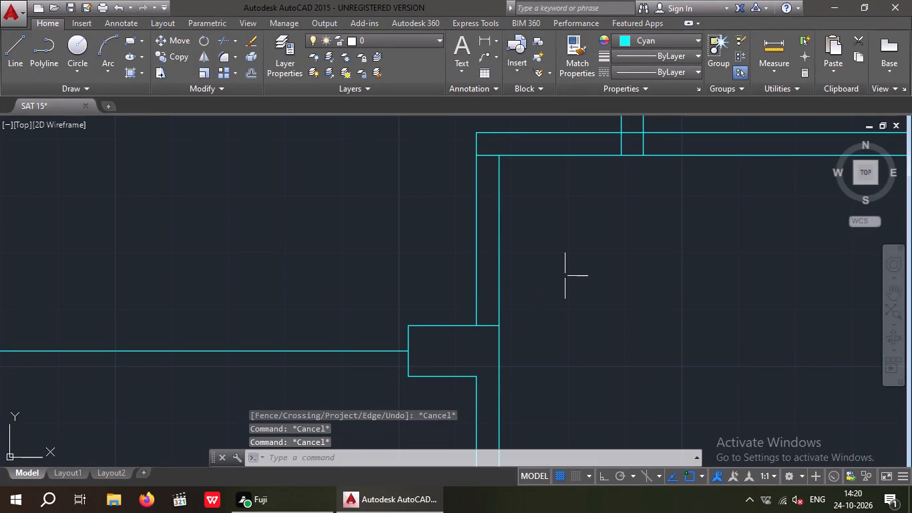
Trim both faces of the Kitchen 3 side wall between the balcony stub and the wall below Toilet 5, opening the kitchen entrance.
key(t)
key(r)
key(space)
key(space)
drag(592, 236, 403, 276)
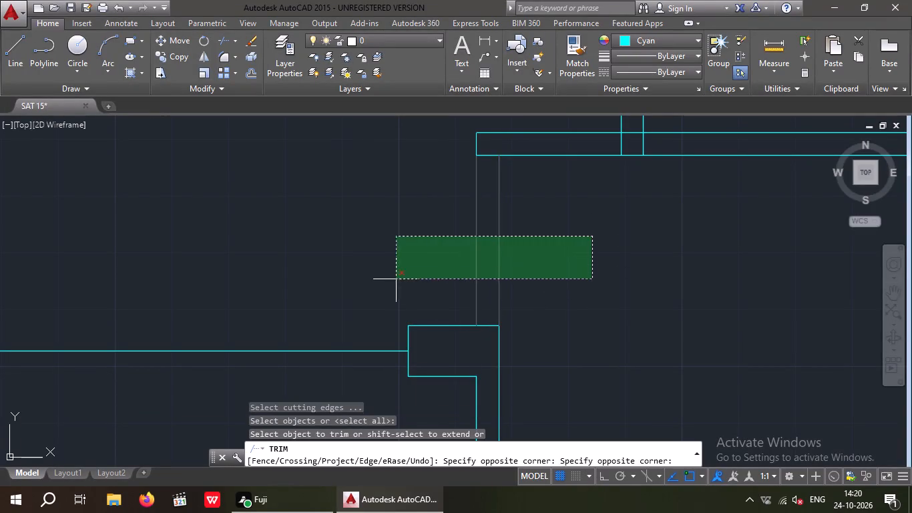
drag(393, 281, 402, 281)
scroll(429, 252, down, 3)
middle_drag(445, 273, 480, 283)
middle_drag(436, 271, 490, 273)
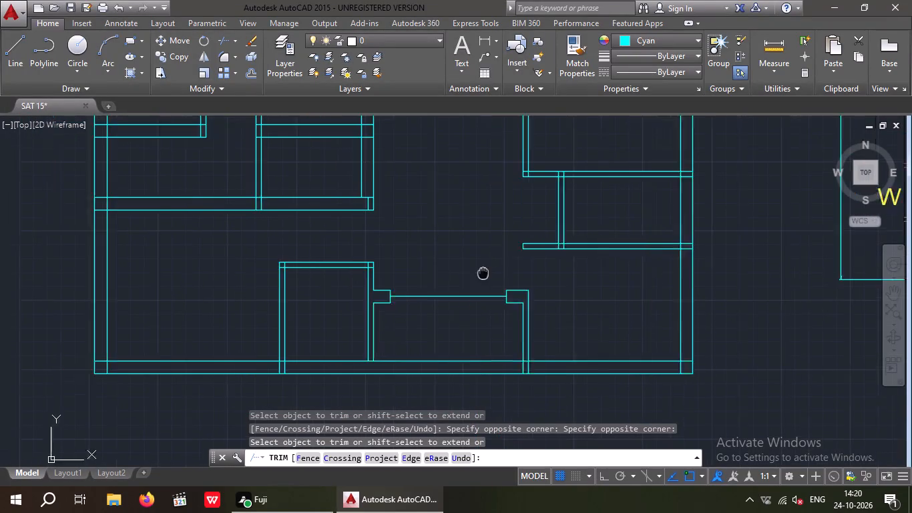
middle_drag(490, 273, 493, 281)
scroll(439, 272, down, 1)
middle_drag(419, 277, 160, 311)
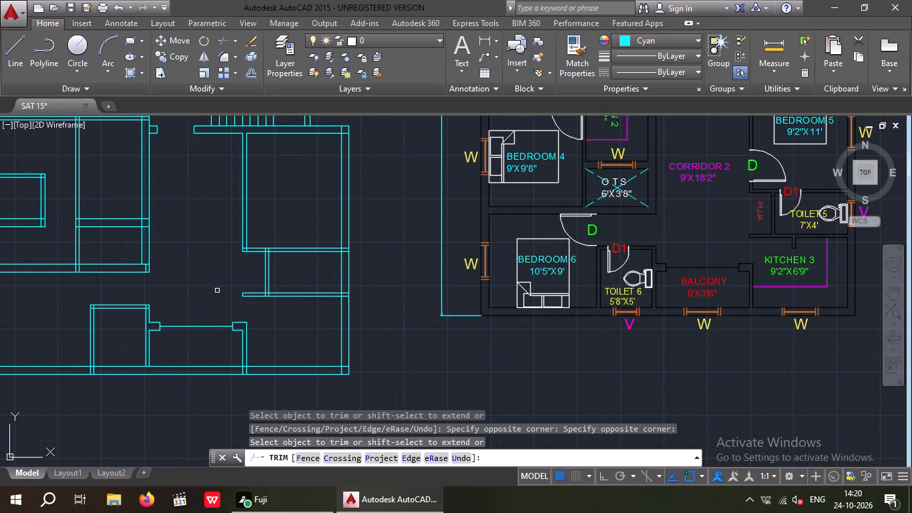
key(Escape)
key(Escape)
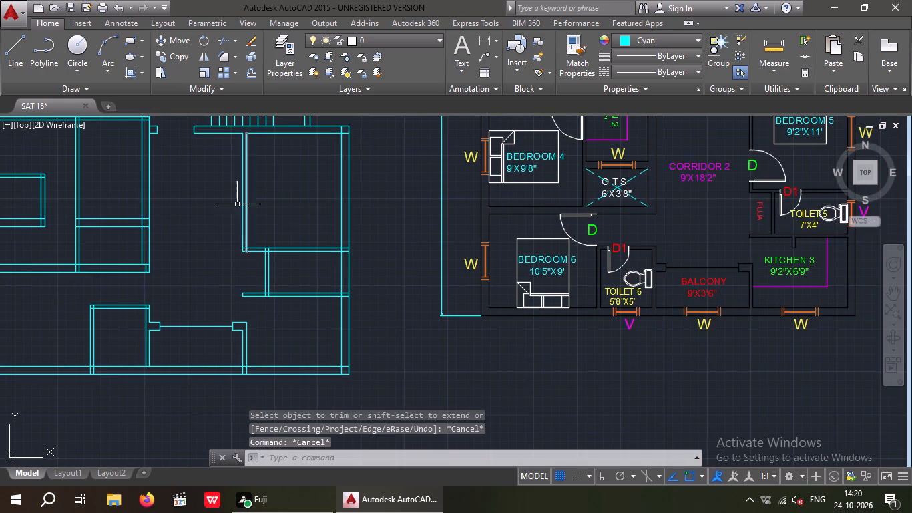
Measure the distance from Kitchen 3's outer wall inner face to the short projecting wall in the reference plan.
click(481, 41)
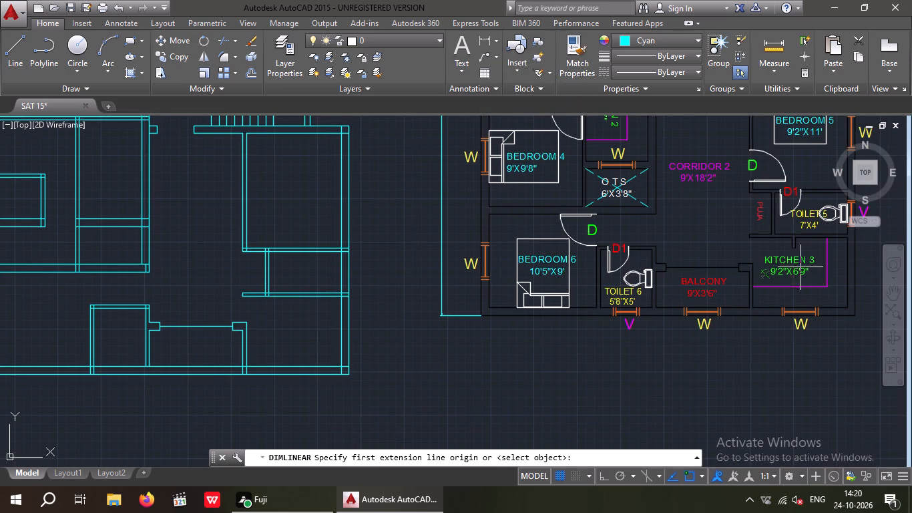
middle_drag(815, 253, 639, 281)
scroll(691, 269, up, 3)
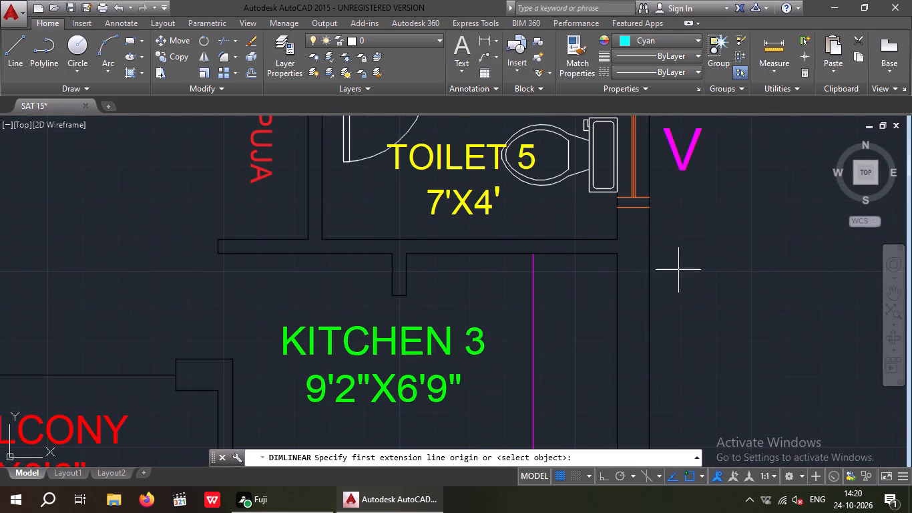
click(618, 254)
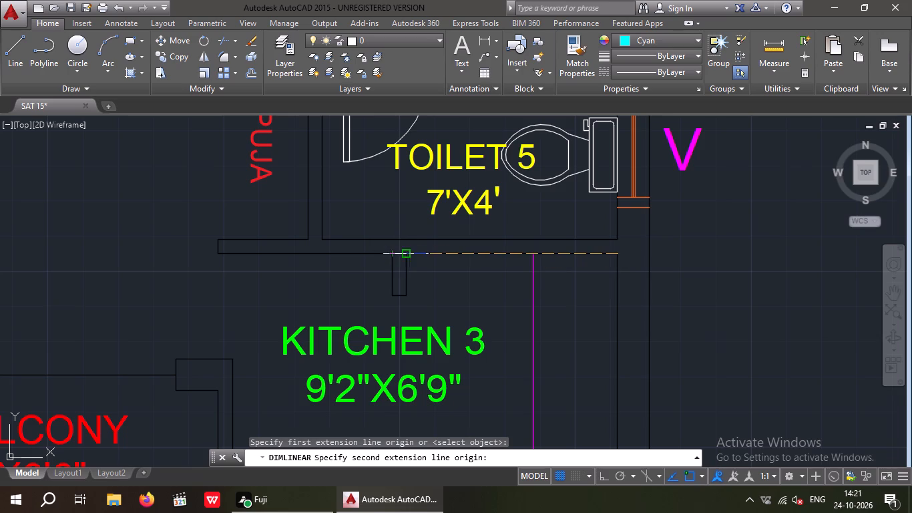
click(406, 254)
scroll(463, 291, up, 1)
scroll(468, 287, down, 4)
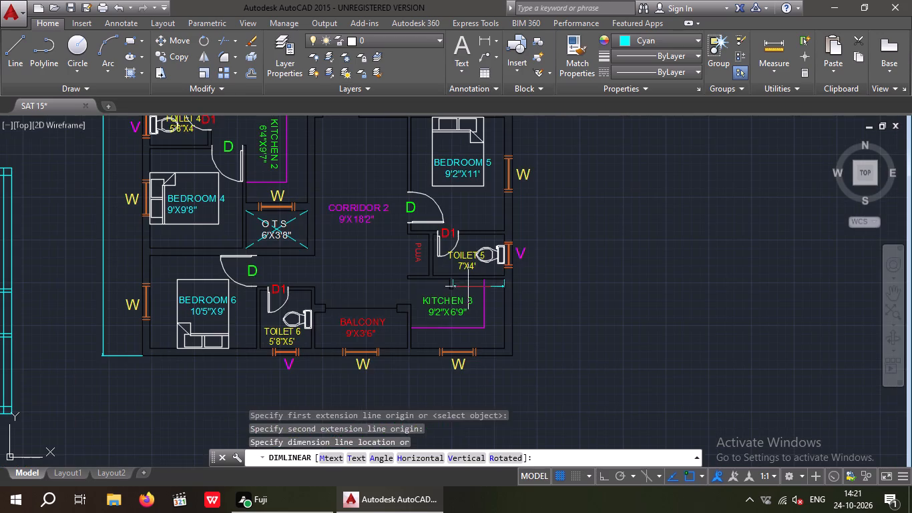
key(Escape)
Offset the inner face of Kitchen 3's right-hand outer wall 5' into the kitchen.
middle_drag(407, 299, 513, 287)
middle_drag(363, 290, 726, 289)
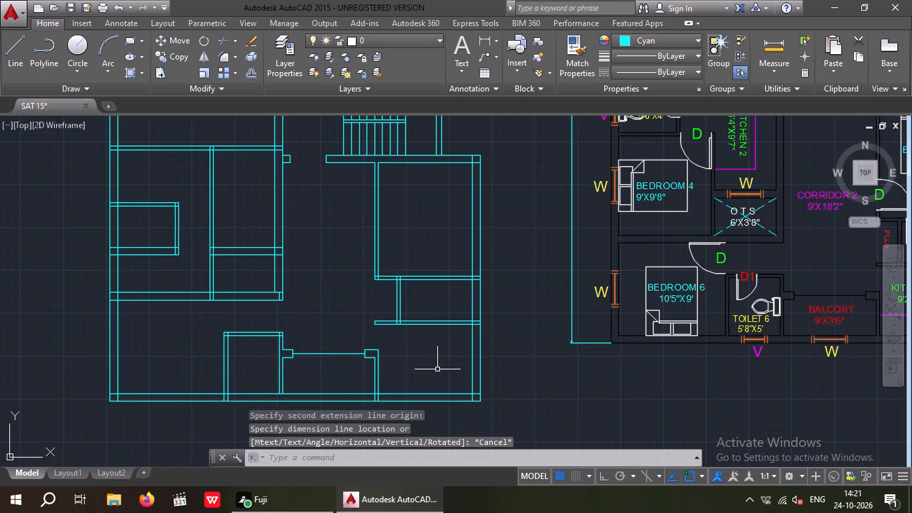
middle_click(439, 301)
middle_drag(451, 352, 447, 302)
key(Escape)
key(Escape)
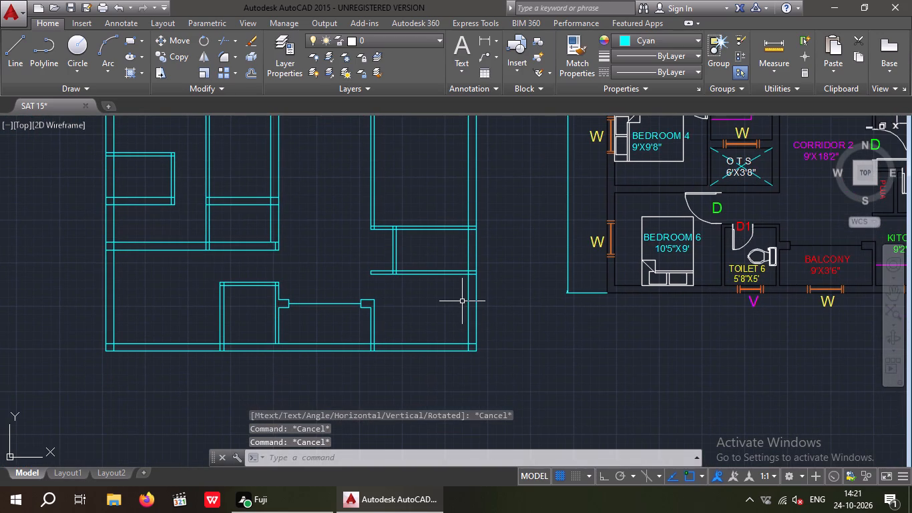
key(o)
key(Return)
key(5)
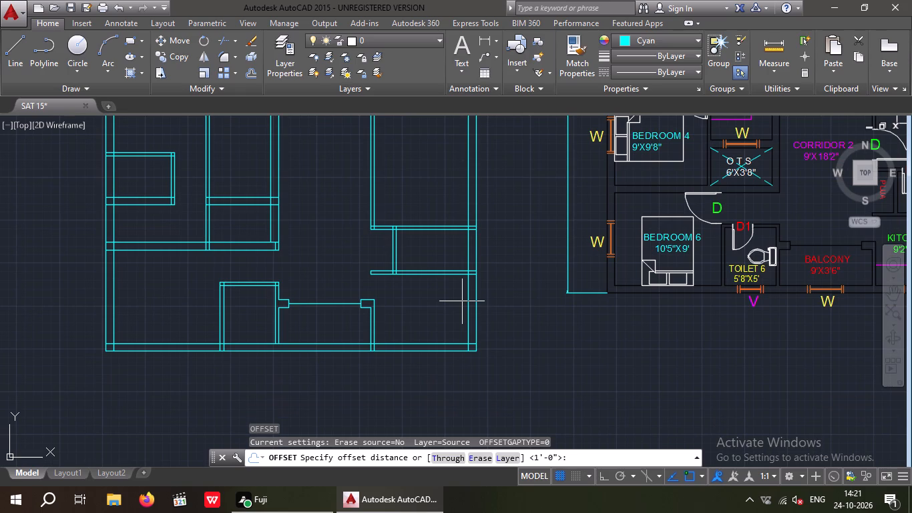
key(apostrophe)
key(Return)
scroll(463, 301, up, 2)
drag(476, 297, 471, 300)
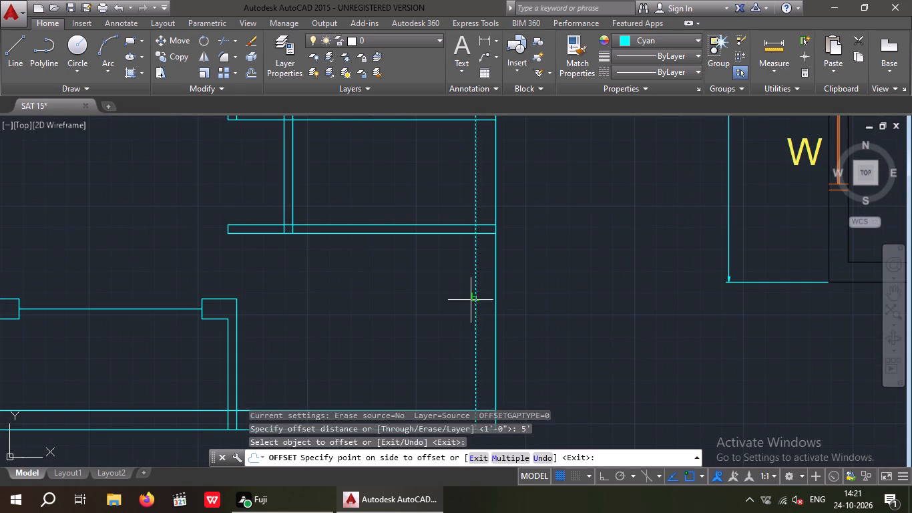
drag(471, 300, 437, 307)
click(409, 309)
key(Escape)
key(Escape)
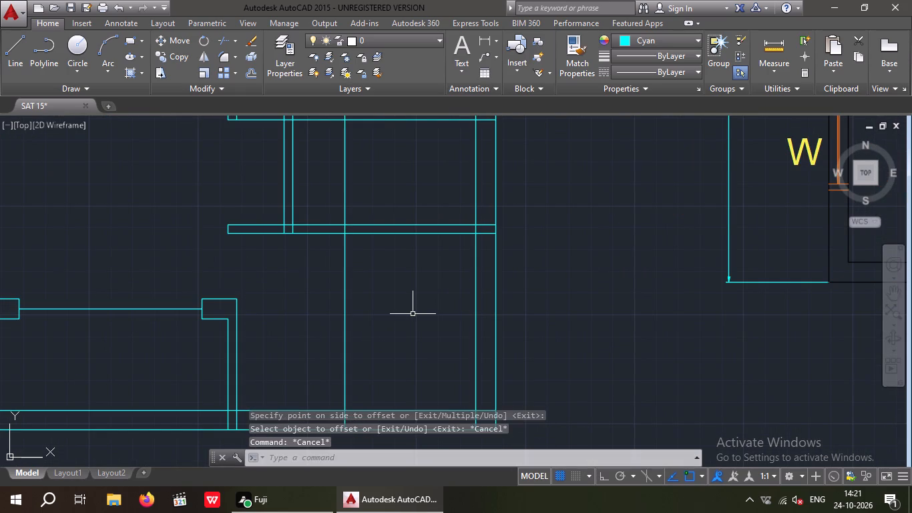
Trim the 5' offset line above the wall between Toilet 5 and Kitchen 3 and within the bottom outer wall.
text(TR)
key(space)
key(space)
scroll(361, 203, up, 1)
drag(377, 177, 304, 207)
drag(280, 216, 294, 212)
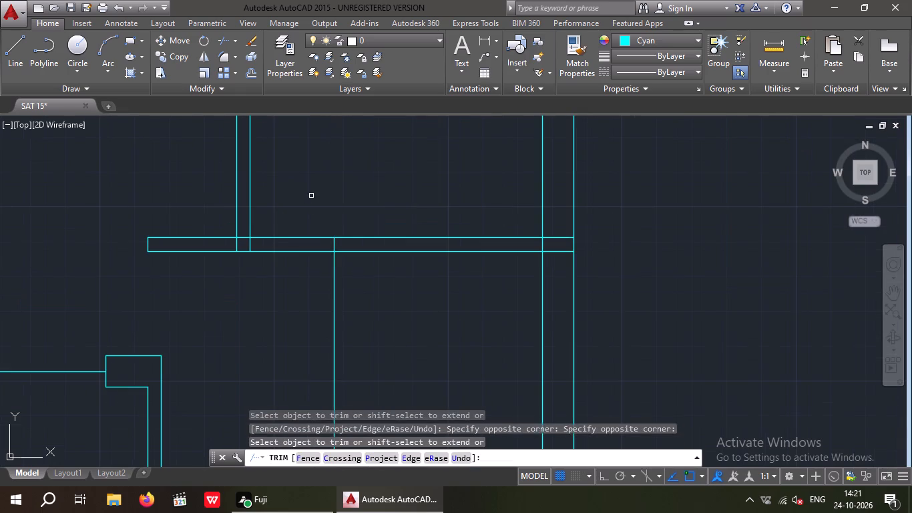
scroll(314, 192, down, 2)
scroll(318, 349, up, 2)
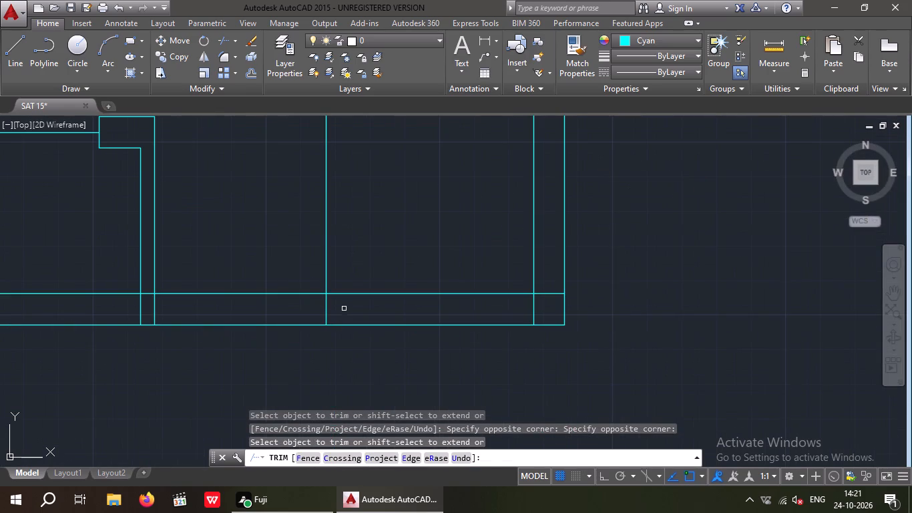
drag(344, 307, 310, 307)
click(308, 308)
key(Escape)
middle_drag(385, 224, 348, 349)
scroll(365, 308, down, 1)
key(Escape)
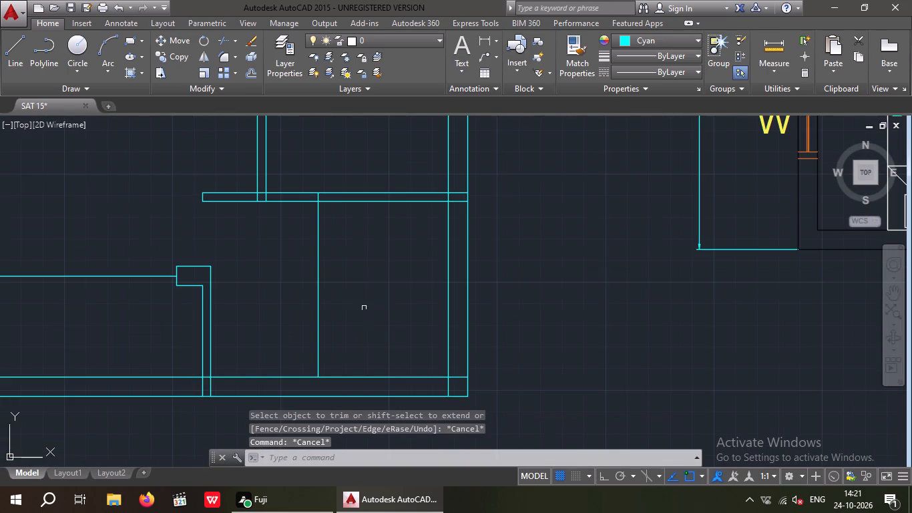
key(Escape)
Offset the trimmed vertical line in Kitchen 3 by 4" toward the balcony.
key(o)
key(Return)
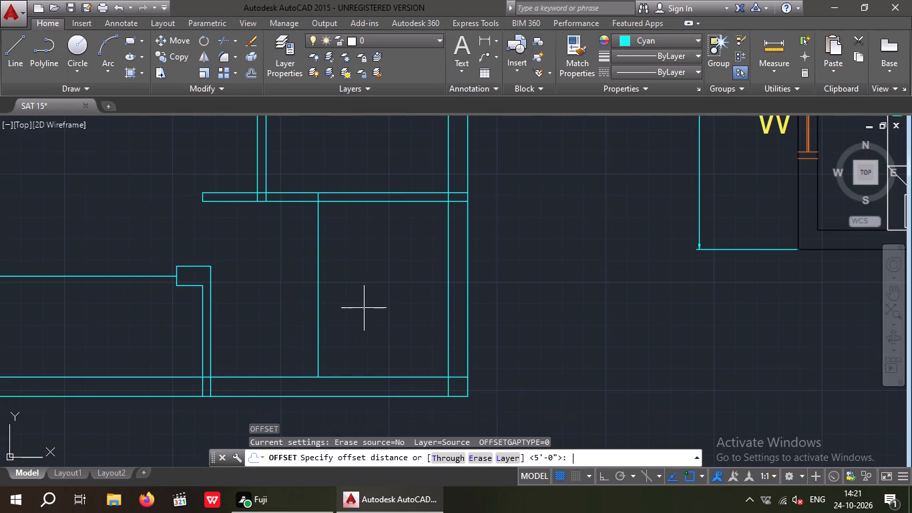
key(4)
key(shift+quotedbl)
key(Return)
drag(321, 247, 307, 256)
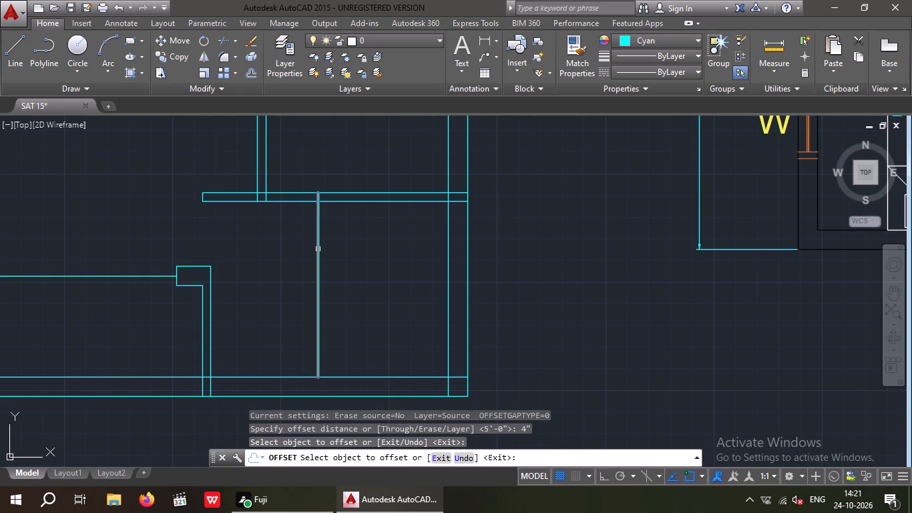
drag(318, 249, 280, 267)
click(284, 262)
scroll(319, 248, down, 2)
key(Escape)
key(Escape)
Measure the length of the short wall projecting into Kitchen 3 in the reference plan.
middle_drag(365, 259, 283, 259)
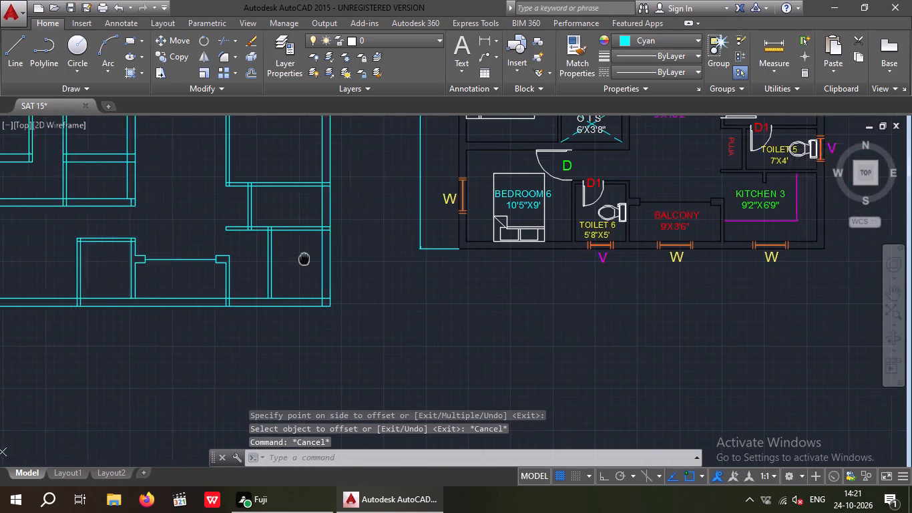
middle_drag(283, 259, 149, 283)
scroll(604, 198, up, 3)
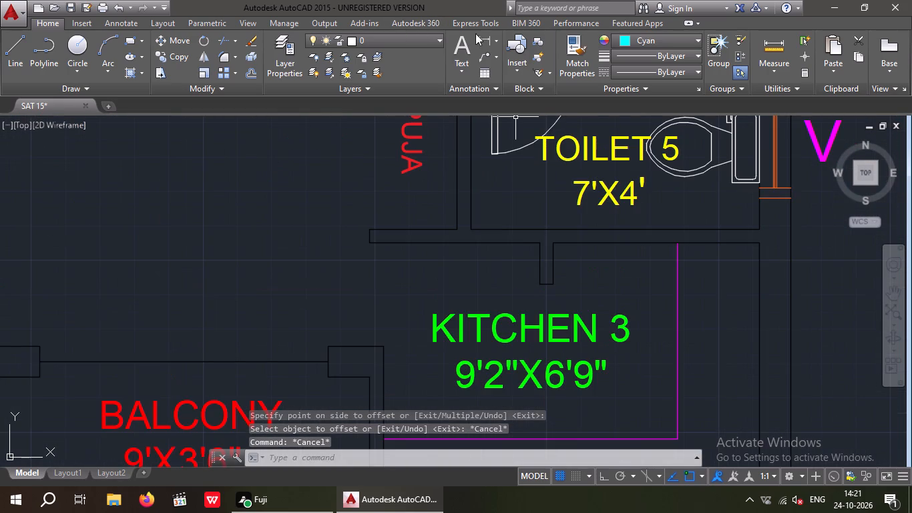
click(481, 41)
scroll(544, 240, up, 1)
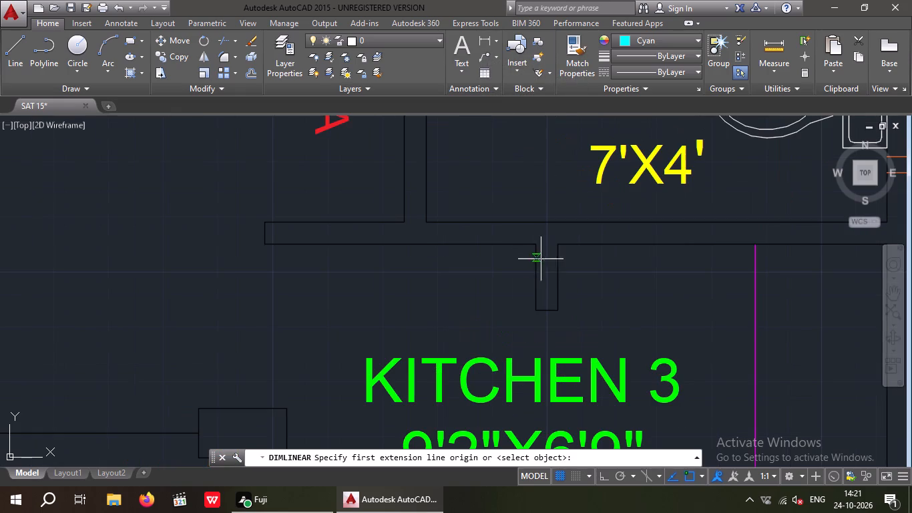
click(532, 244)
click(537, 314)
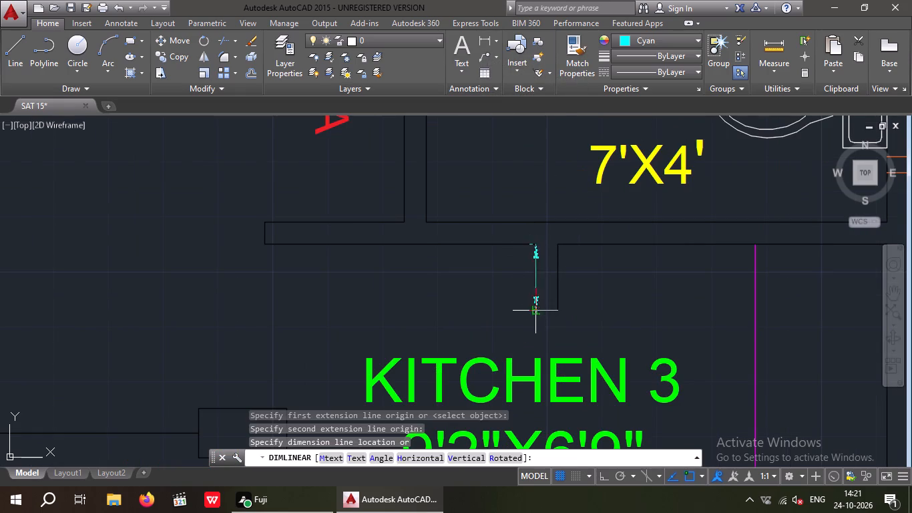
key(Escape)
scroll(497, 286, down, 4)
middle_drag(351, 321, 905, 311)
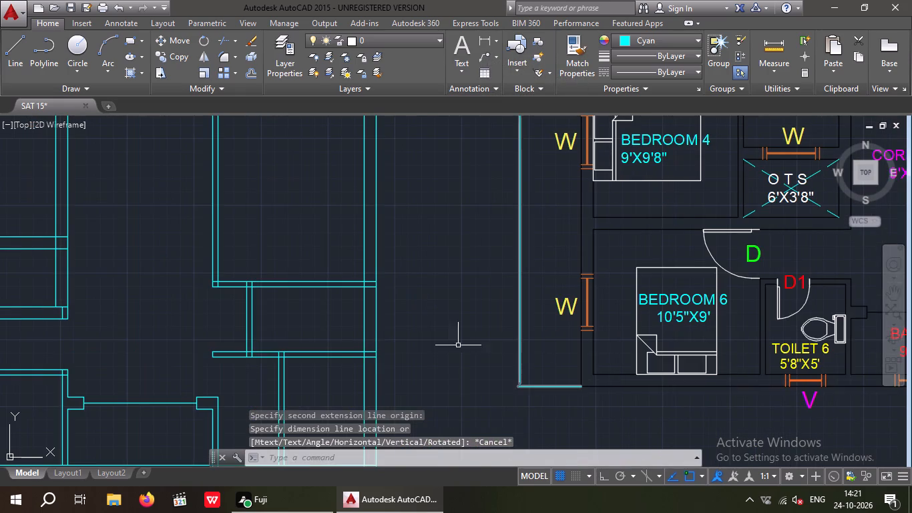
Offset the lower face of the wall between Toilet 5 and Kitchen 3 by 1' into the kitchen.
middle_drag(377, 350, 433, 222)
scroll(366, 238, up, 2)
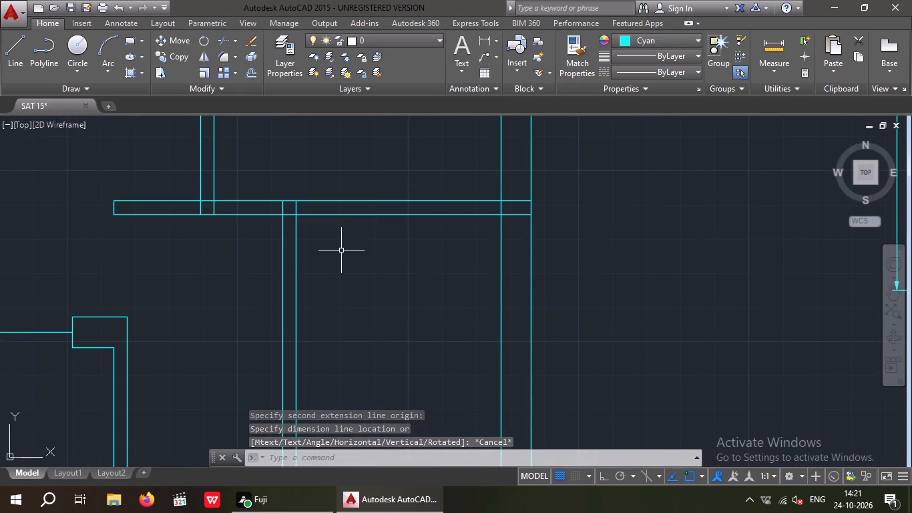
key(Escape)
key(Escape)
key(o)
key(Return)
key(1)
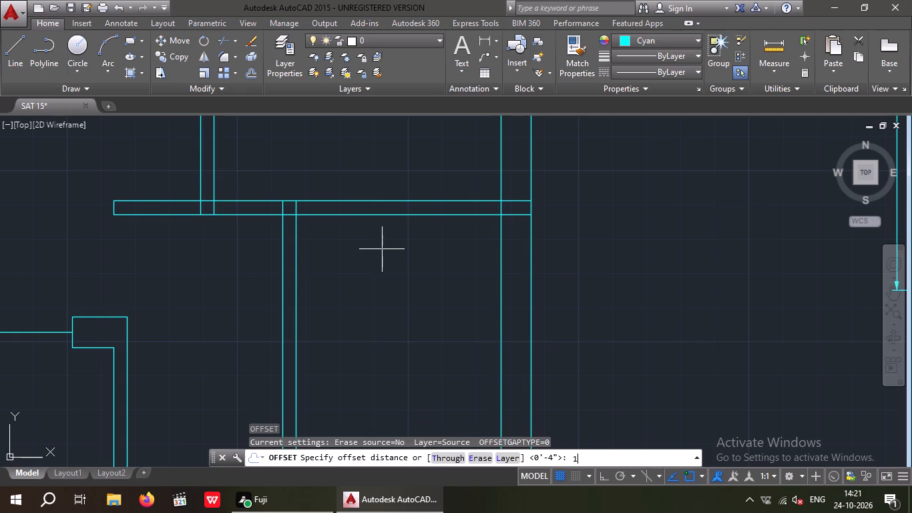
key(apostrophe)
key(Return)
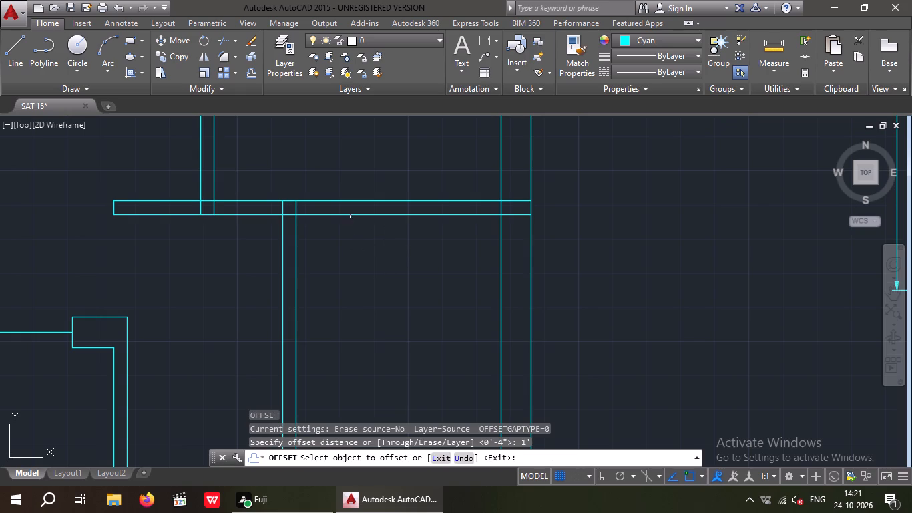
drag(355, 214, 355, 242)
click(358, 254)
key(Escape)
key(Escape)
key(Escape)
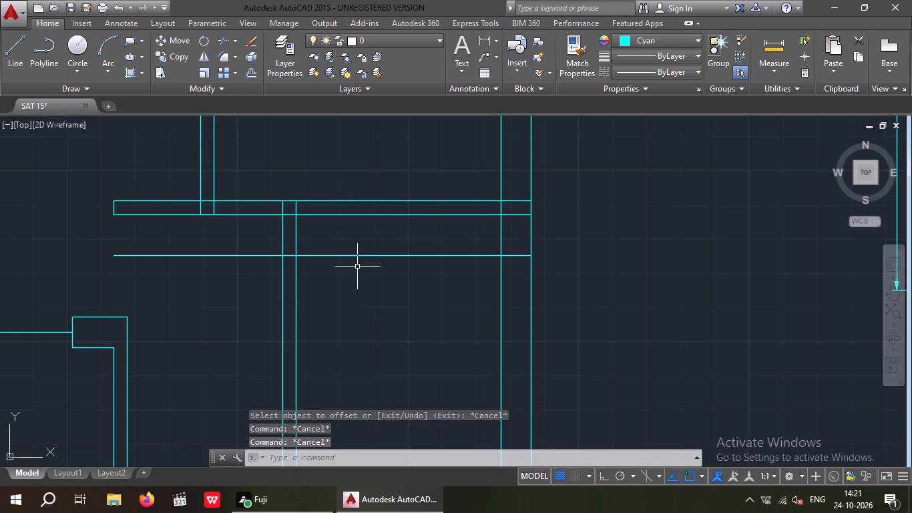
Trim the 1' offset line and the two vertical lines below it to leave a short wall stub projecting into Kitchen 3.
key(t)
text(R)
key(space)
key(space)
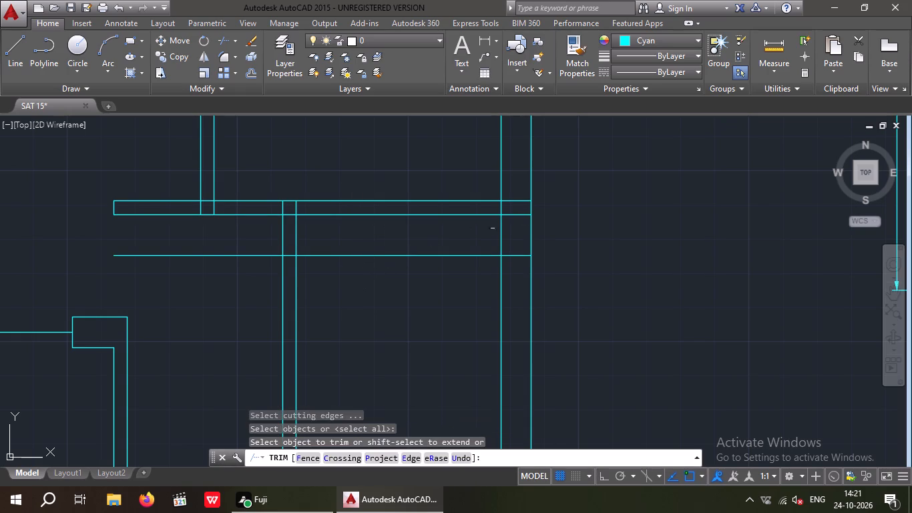
scroll(509, 241, up, 2)
drag(541, 296, 534, 267)
click(531, 227)
scroll(528, 229, down, 2)
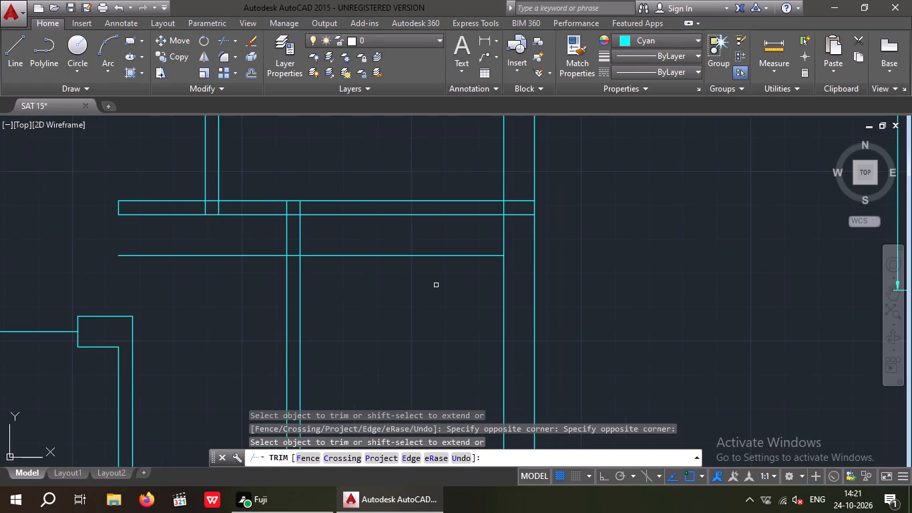
drag(438, 293, 425, 279)
click(400, 239)
drag(249, 287, 231, 274)
click(195, 234)
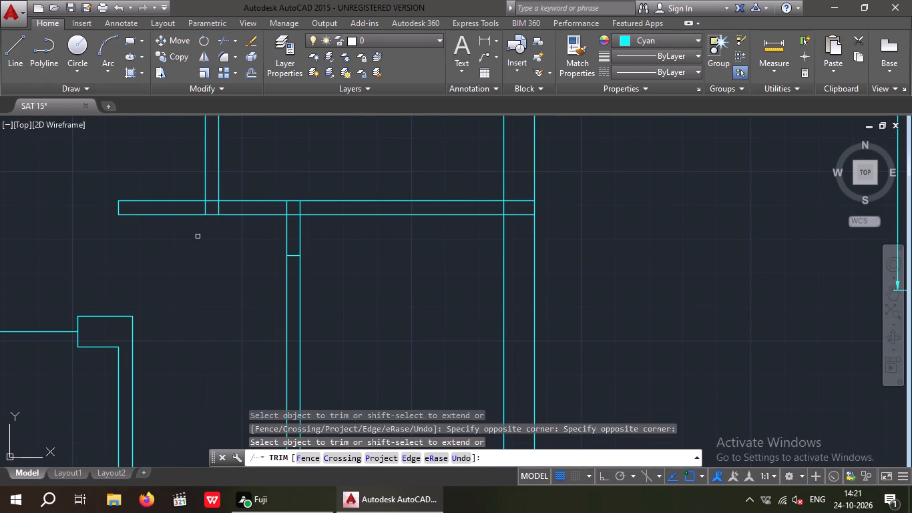
drag(357, 291, 296, 331)
drag(241, 341, 250, 335)
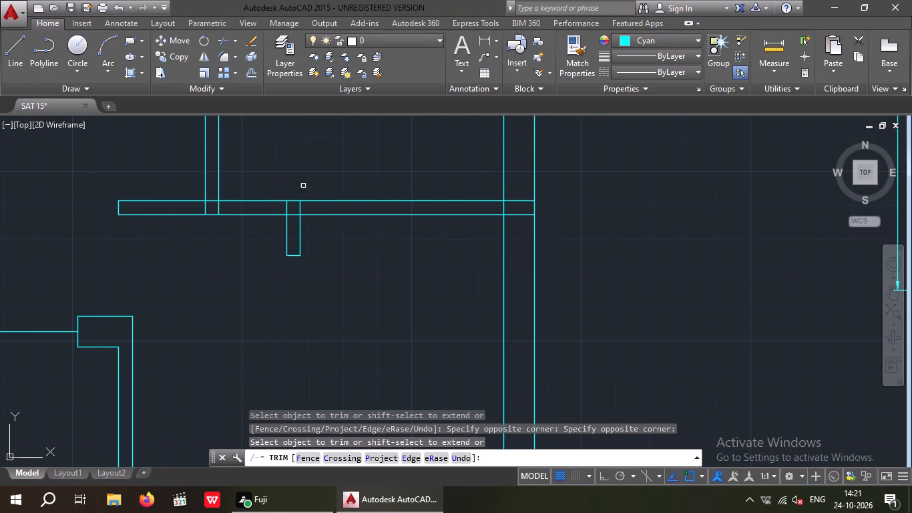
Trim the leftover lines where the short Kitchen 3 stub joins the wall between Toilet 5 and Kitchen 3.
scroll(295, 207, up, 3)
drag(351, 200, 264, 203)
drag(222, 206, 240, 210)
scroll(256, 204, down, 4)
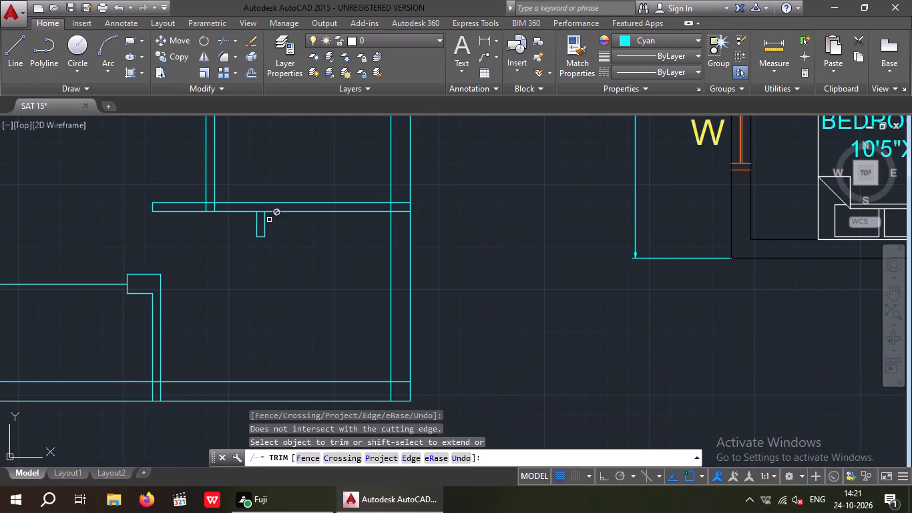
scroll(258, 208, up, 3)
drag(268, 238, 264, 220)
click(258, 204)
scroll(260, 207, down, 3)
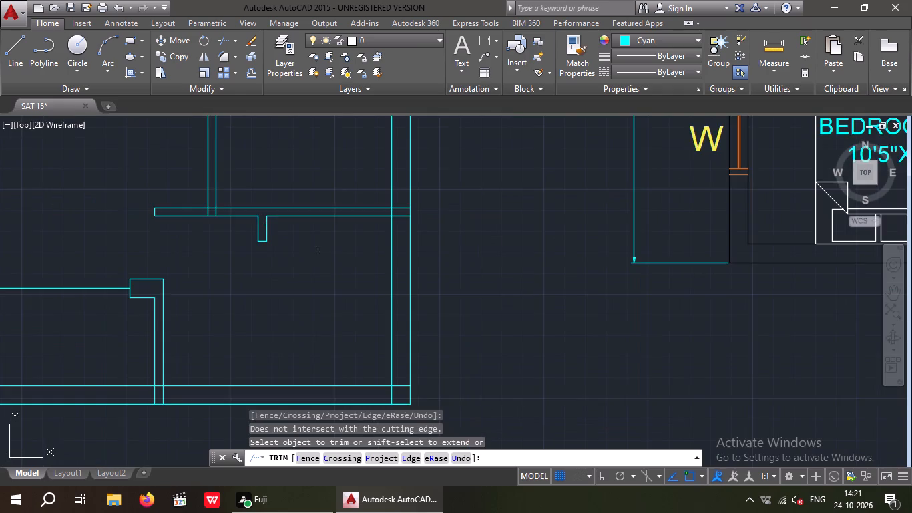
middle_drag(318, 250, 244, 259)
scroll(261, 261, down, 2)
middle_drag(248, 266, 240, 273)
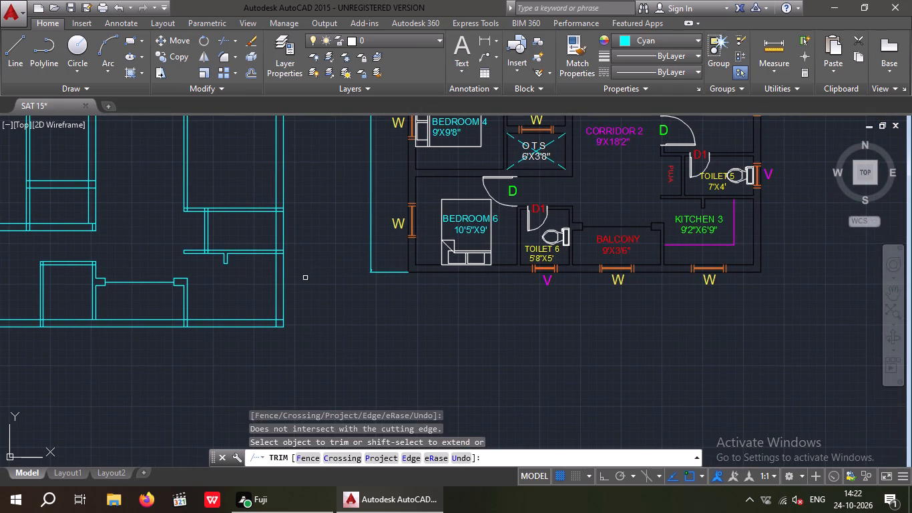
middle_drag(256, 224, 250, 261)
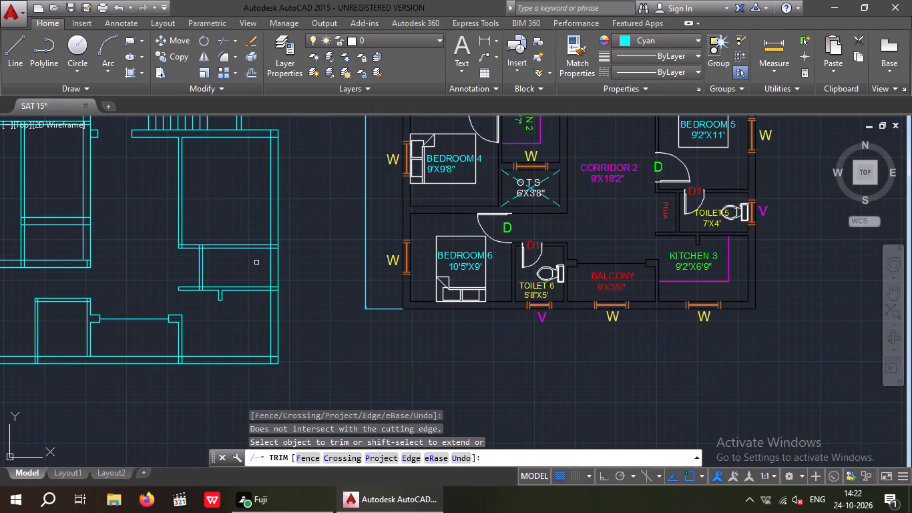
key(Escape)
key(Escape)
Measure the distance from Toilet 5's inner wall face on the Puja side to its D1 door opening in the reference plan.
middle_drag(266, 251, 270, 305)
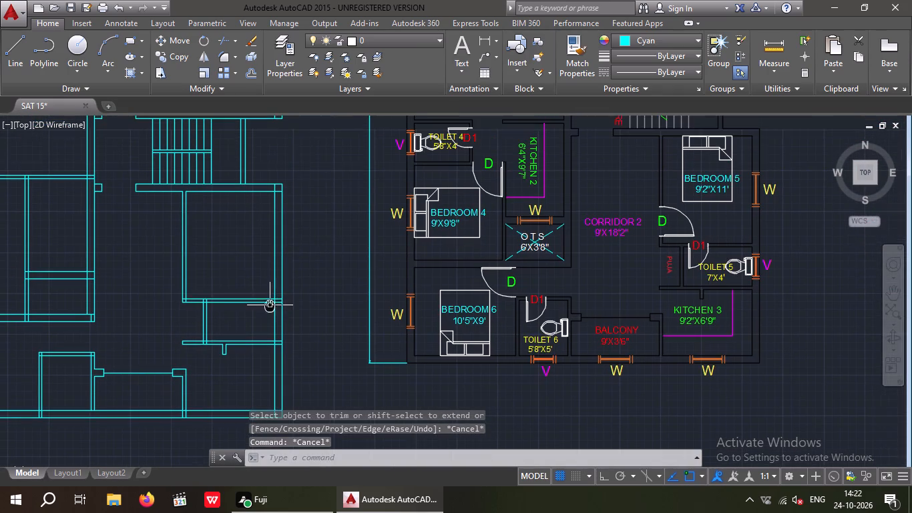
middle_drag(266, 289, 310, 299)
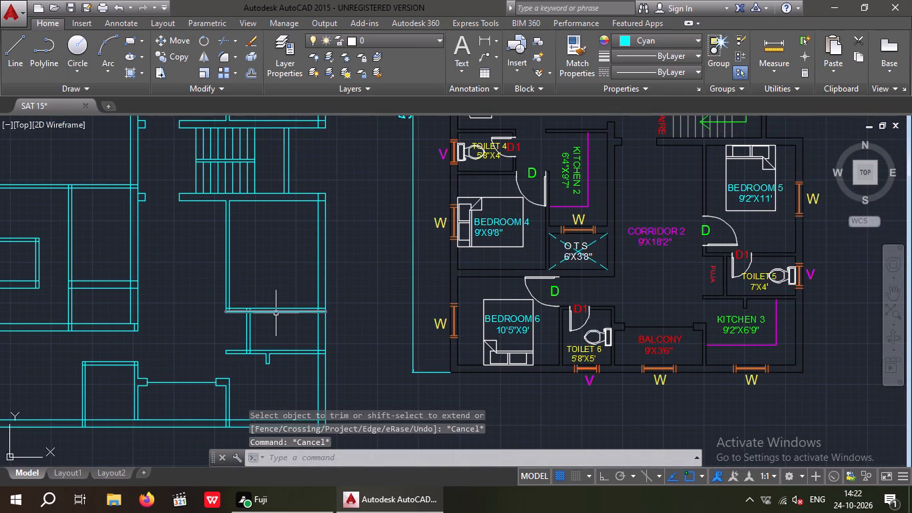
key(Escape)
key(Escape)
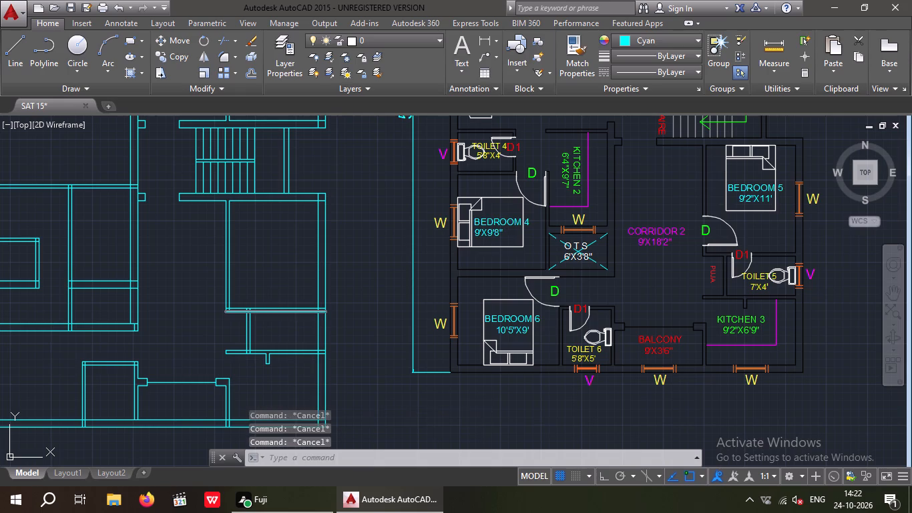
scroll(755, 254, up, 4)
scroll(588, 273, down, 1)
click(487, 41)
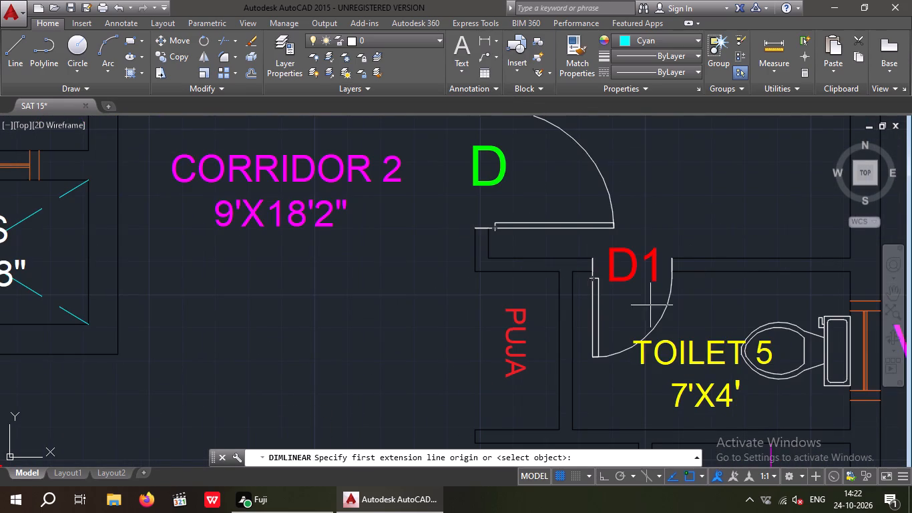
scroll(575, 275, up, 2)
click(571, 266)
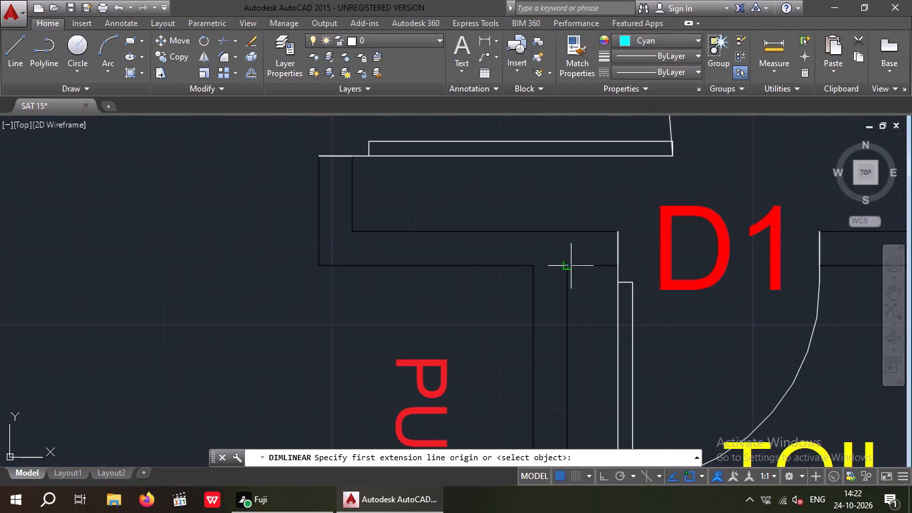
drag(620, 268, 614, 287)
scroll(609, 303, down, 3)
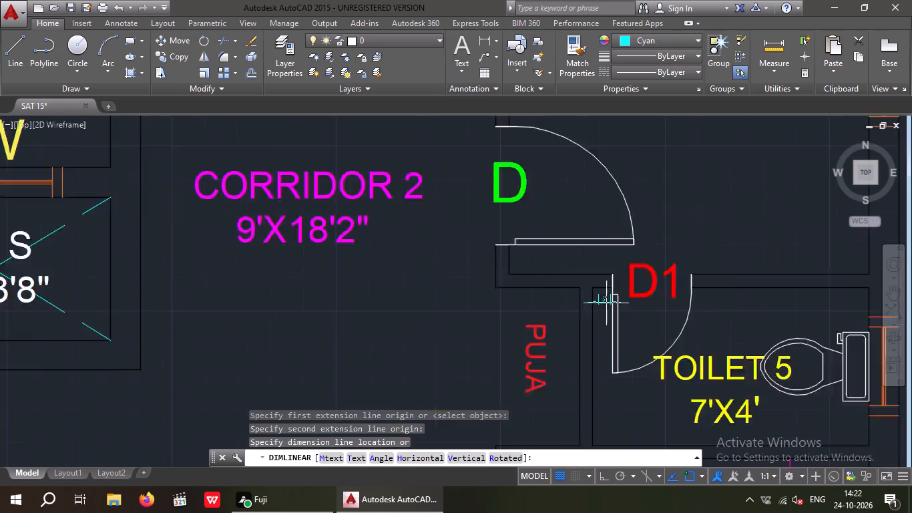
key(Escape)
Offset the Toilet 5 face of the wall beside the Puja space by 6" into the toilet.
scroll(544, 295, down, 2)
middle_drag(506, 319, 546, 198)
scroll(152, 265, up, 2)
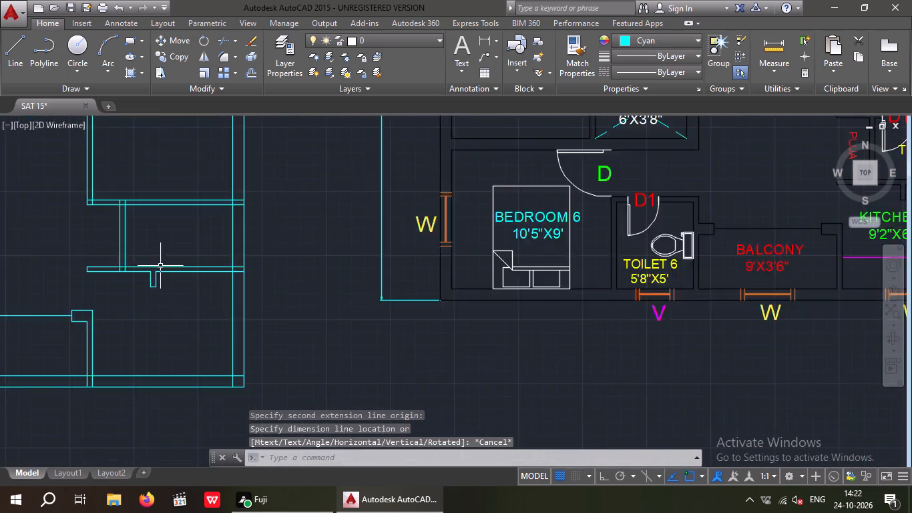
scroll(162, 267, up, 1)
middle_drag(143, 214, 229, 377)
scroll(196, 308, down, 1)
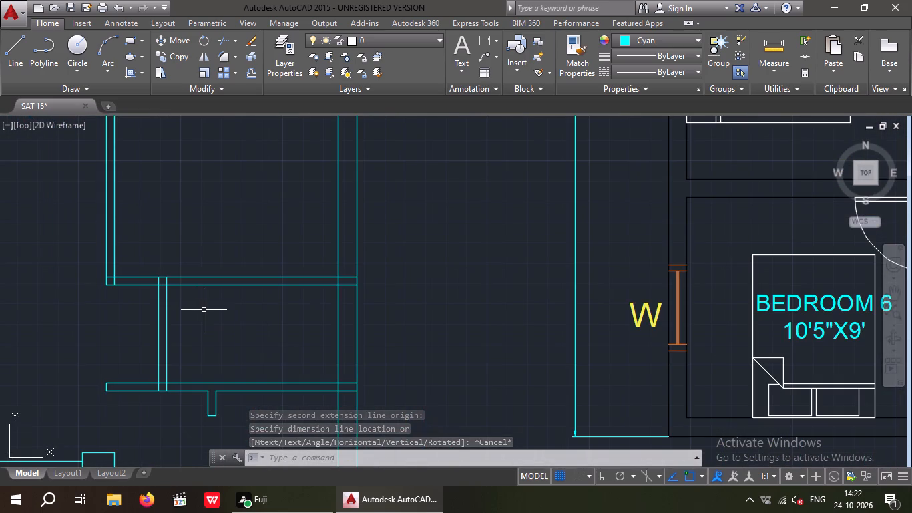
key(o)
key(Return)
text(6")
key(Return)
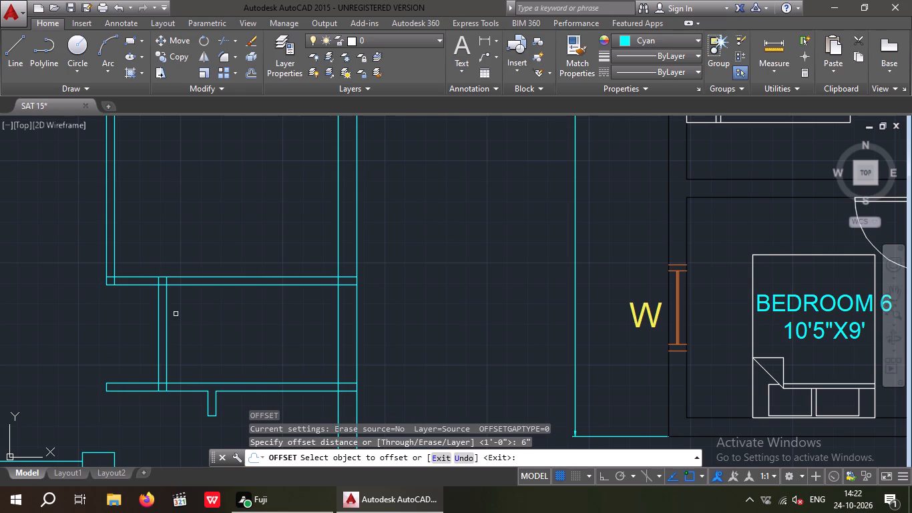
drag(167, 321, 196, 315)
click(204, 312)
key(Escape)
key(Escape)
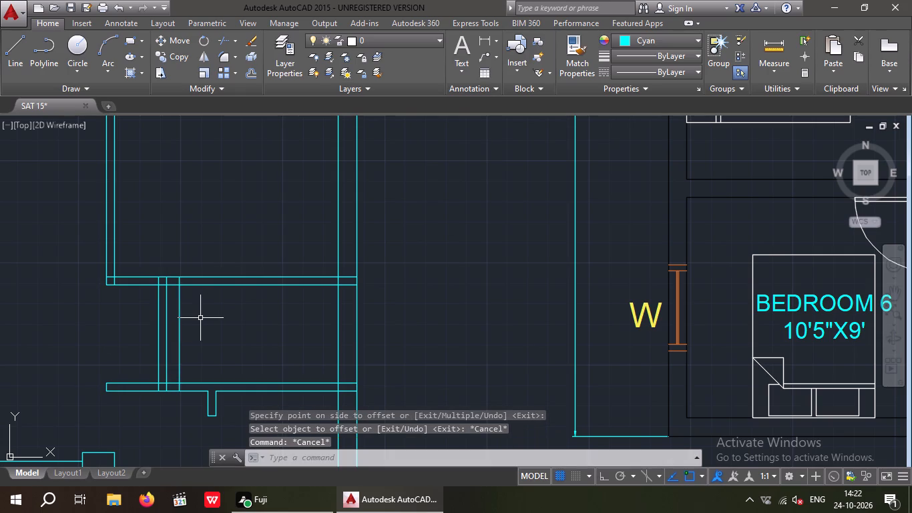
Offset the 6" line in Toilet 5 by 2' toward the outer wall to mark the door width.
key(o)
key(Return)
key(2)
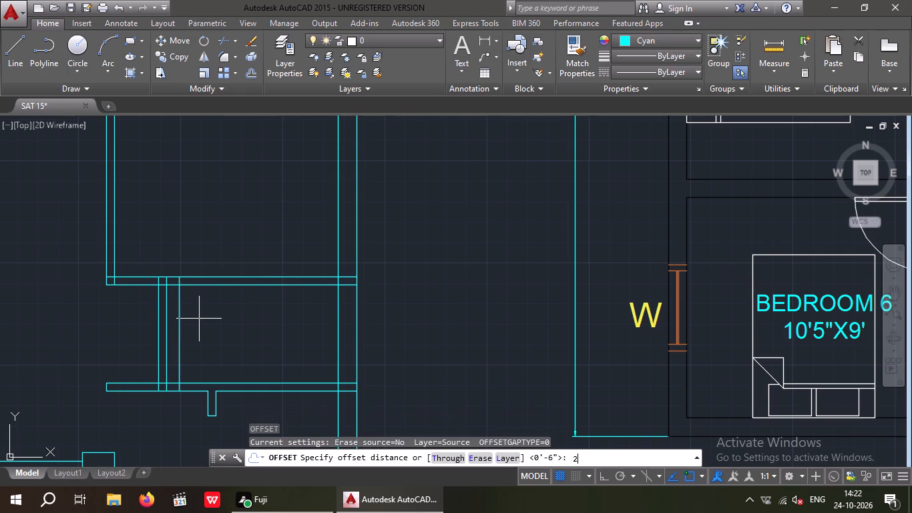
key(apostrophe)
key(Return)
drag(178, 325, 209, 327)
click(241, 325)
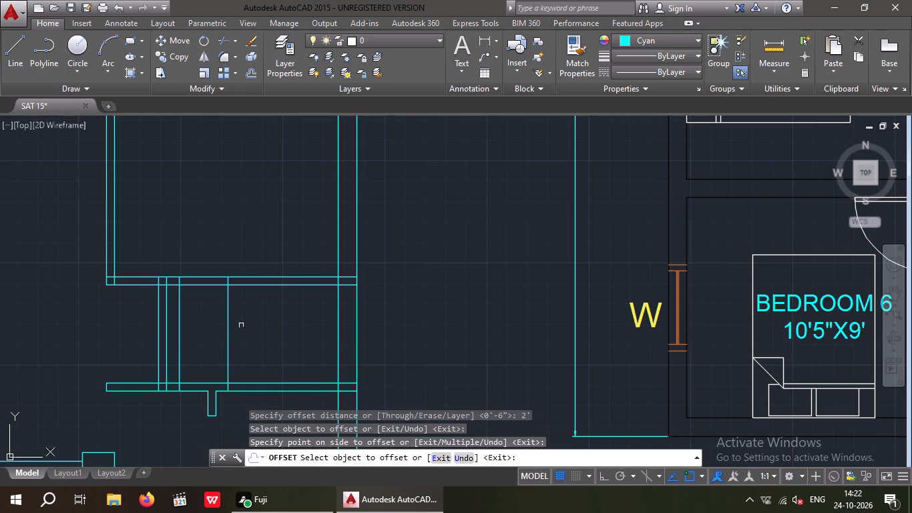
key(Escape)
key(Escape)
key(Escape)
Trim the two door lines and the wall between them to form the 2' door opening between Bedroom 5 and Toilet 5.
key(t)
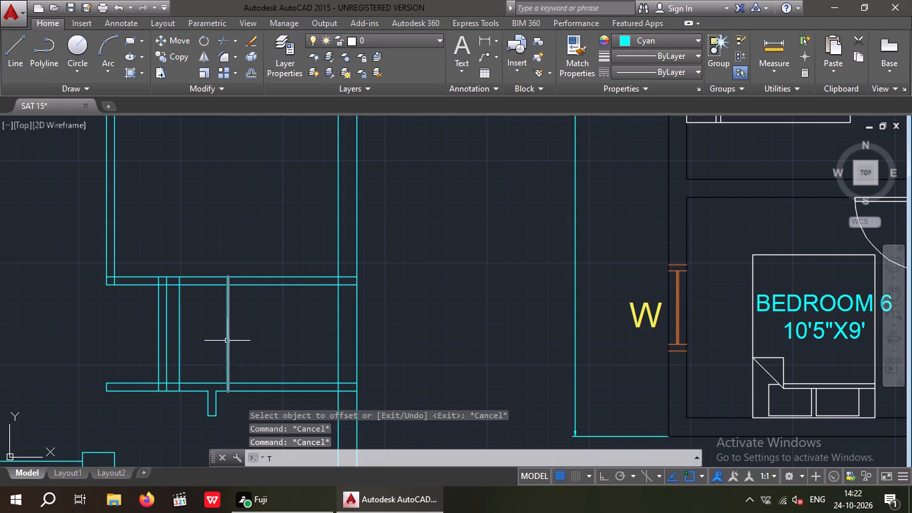
key(r)
key(space)
key(space)
scroll(197, 397, up, 4)
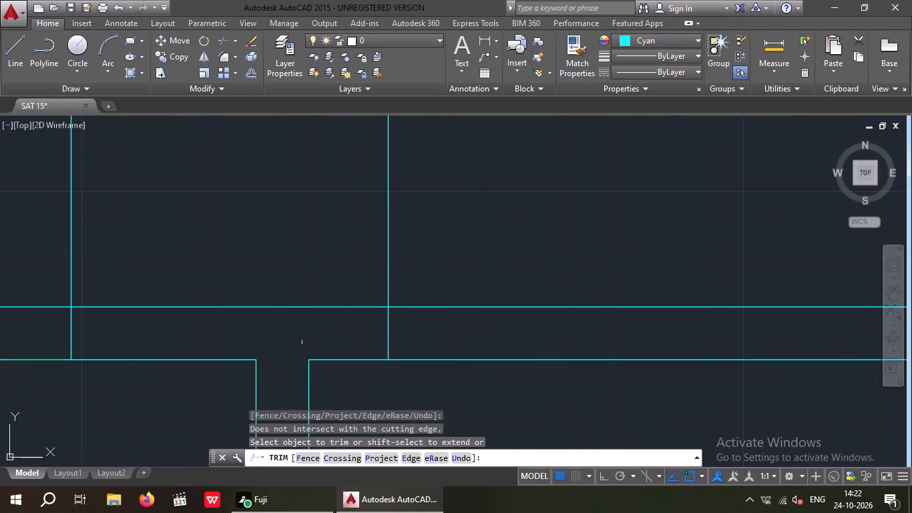
scroll(305, 337, down, 1)
drag(382, 331, 314, 330)
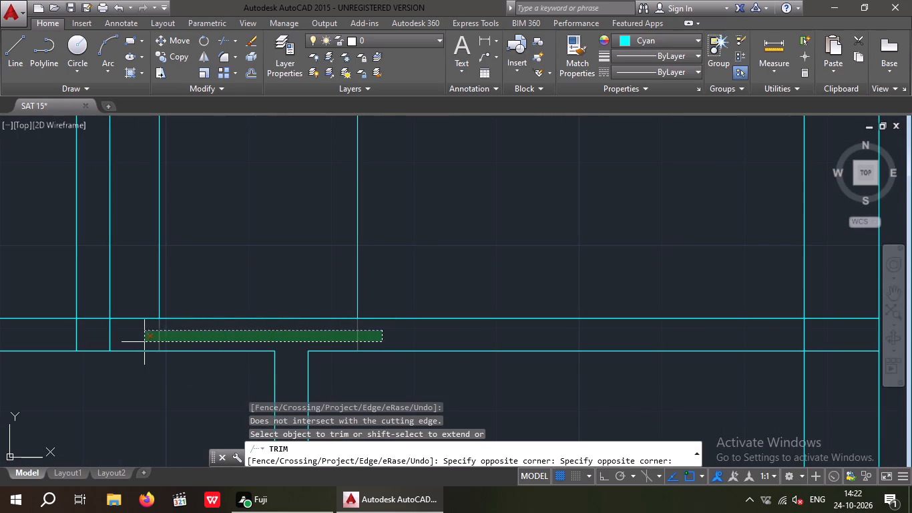
click(144, 342)
scroll(149, 336, down, 3)
middle_drag(167, 281, 180, 328)
scroll(197, 309, up, 2)
drag(292, 289, 170, 348)
click(101, 371)
drag(200, 293, 188, 283)
click(154, 206)
scroll(156, 218, down, 1)
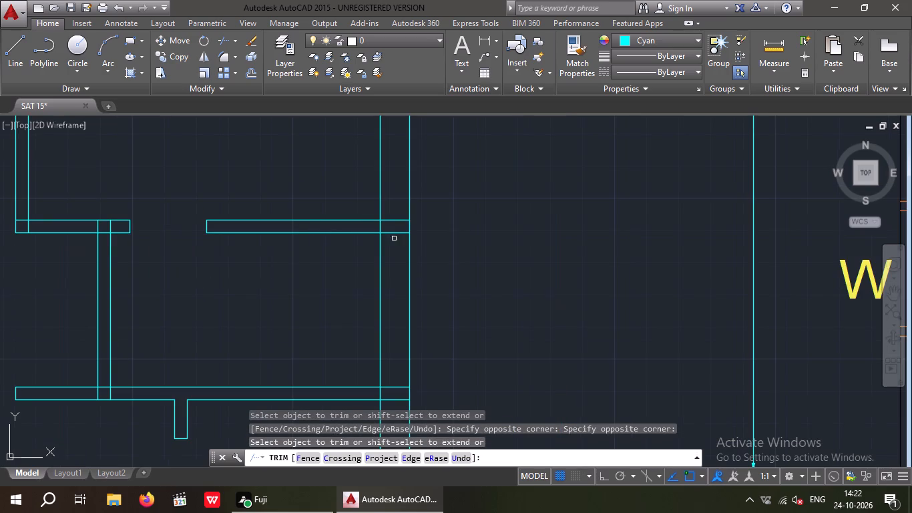
Trim the overlapping lines where Toilet 5's upper and lower walls meet the right-hand outer wall.
scroll(389, 232, up, 2)
drag(407, 252, 393, 196)
drag(382, 150, 382, 168)
drag(384, 200, 335, 224)
click(331, 226)
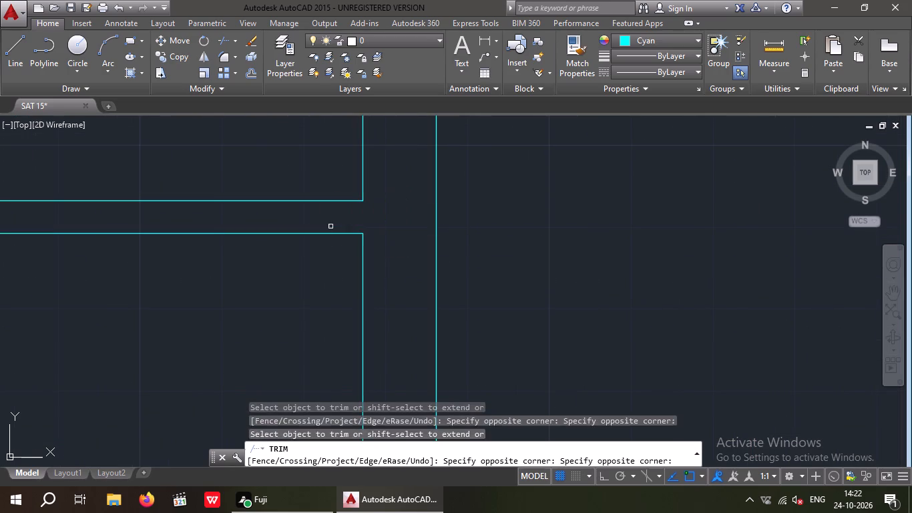
scroll(359, 175, down, 4)
scroll(367, 254, up, 3)
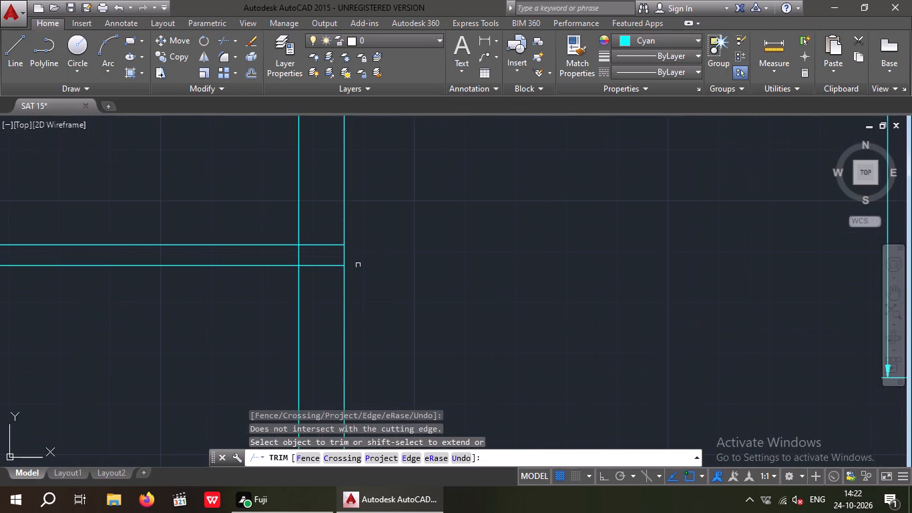
drag(326, 281, 325, 264)
click(324, 220)
scroll(308, 250, up, 2)
drag(313, 250, 250, 283)
drag(251, 279, 256, 273)
scroll(270, 233, down, 4)
Trim the overlapping inner wall lines at the plan's bottom-right outer corner beside Kitchen 3.
middle_drag(280, 299, 309, 219)
scroll(311, 214, down, 2)
scroll(313, 306, up, 2)
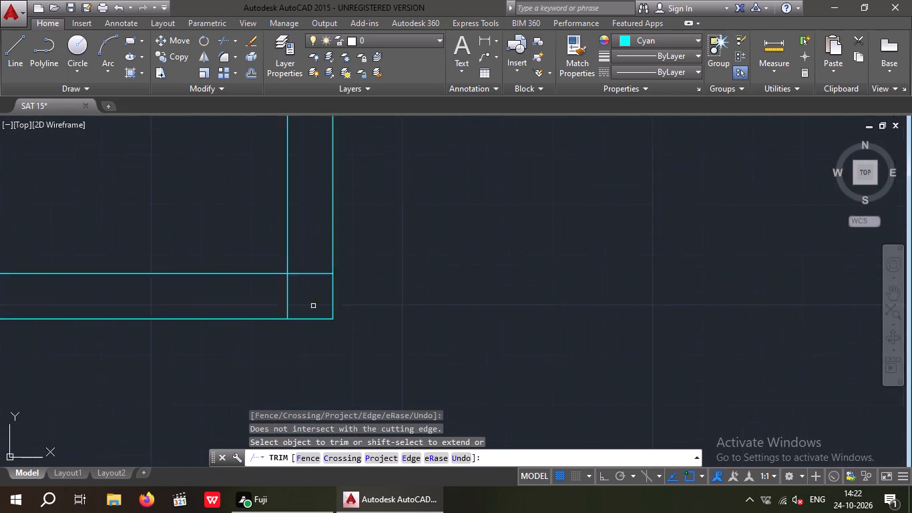
scroll(313, 306, up, 2)
drag(320, 301, 297, 284)
drag(284, 217, 286, 224)
drag(330, 259, 232, 311)
click(243, 303)
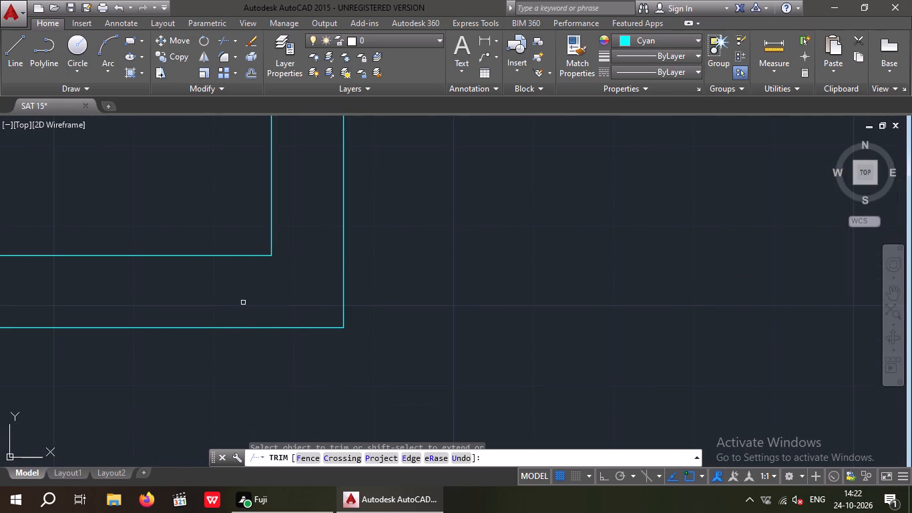
Measure the wall piece between Bedroom 5's corridor door and the bedroom's lower wall in the labelled reference plan.
scroll(251, 280, down, 5)
middle_drag(231, 291, 355, 309)
middle_drag(290, 237, 271, 305)
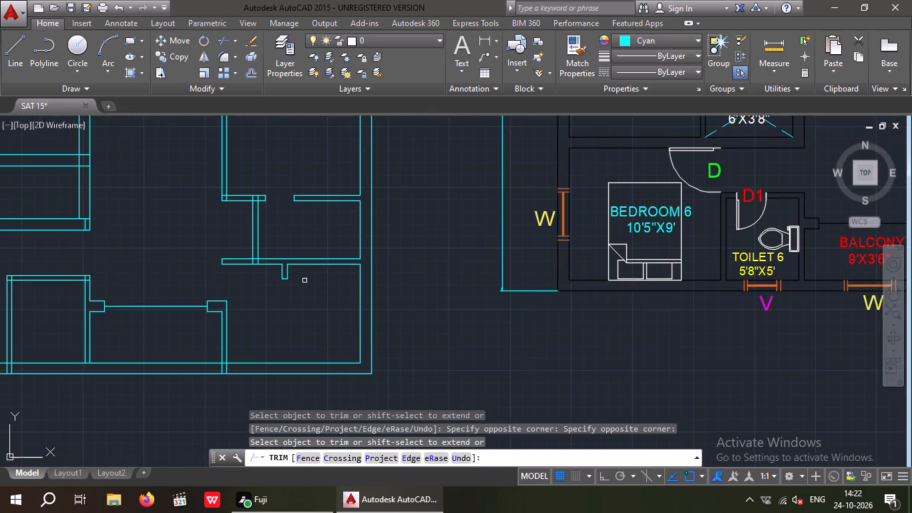
middle_drag(315, 273, 201, 281)
scroll(204, 256, down, 2)
middle_drag(206, 275, 201, 289)
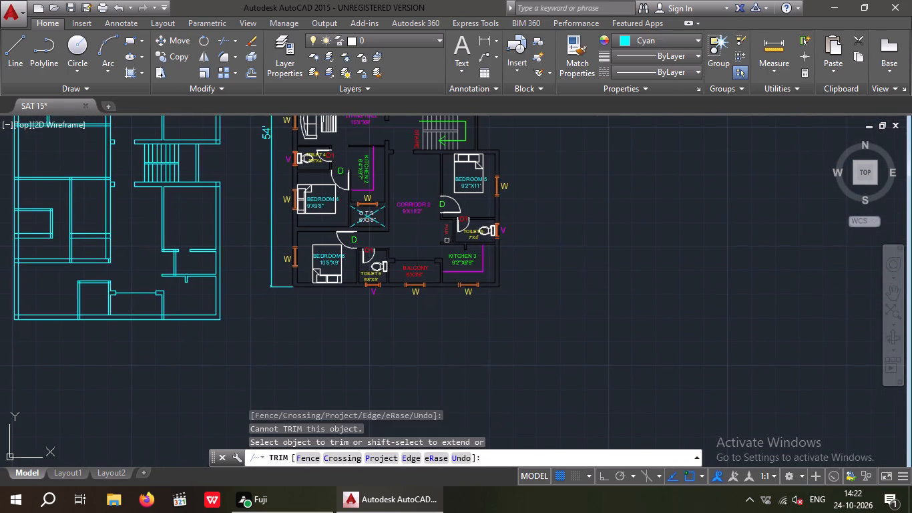
scroll(449, 240, up, 1)
middle_drag(447, 251, 475, 312)
middle_drag(390, 286, 425, 323)
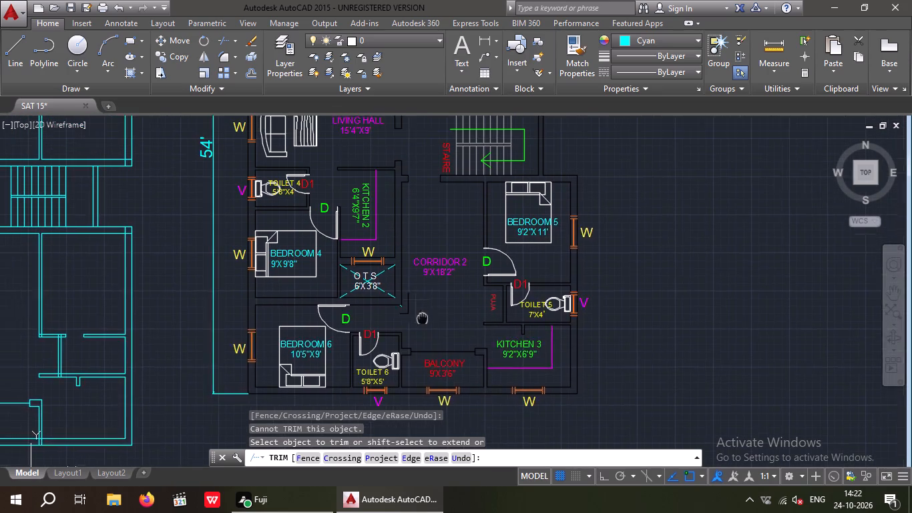
key(Escape)
key(Escape)
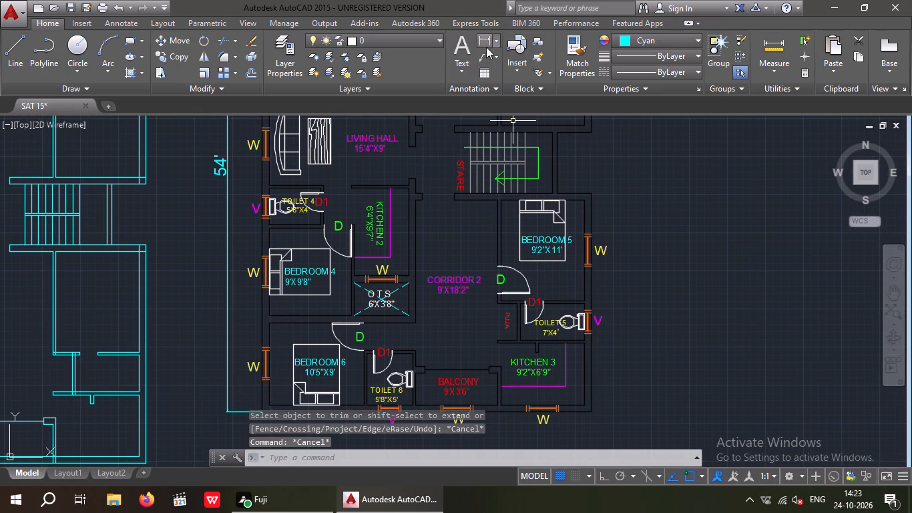
click(482, 41)
scroll(493, 294, up, 2)
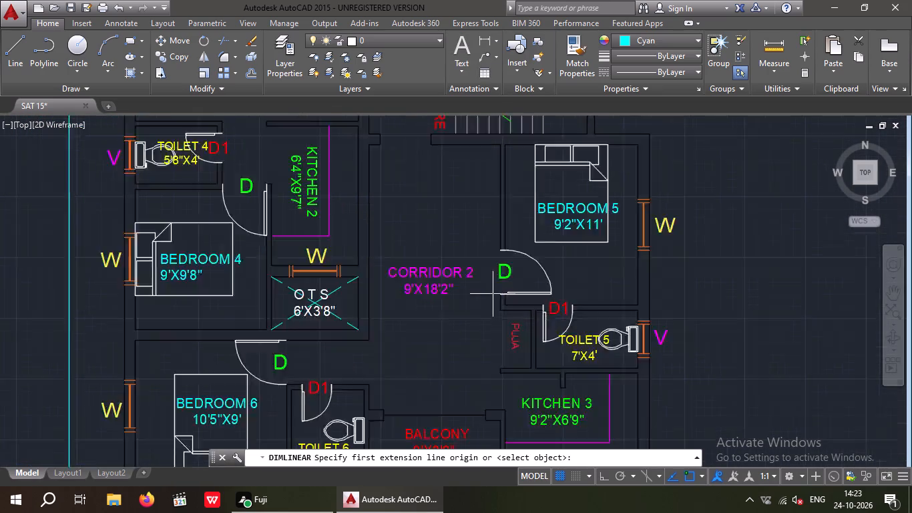
scroll(493, 294, up, 2)
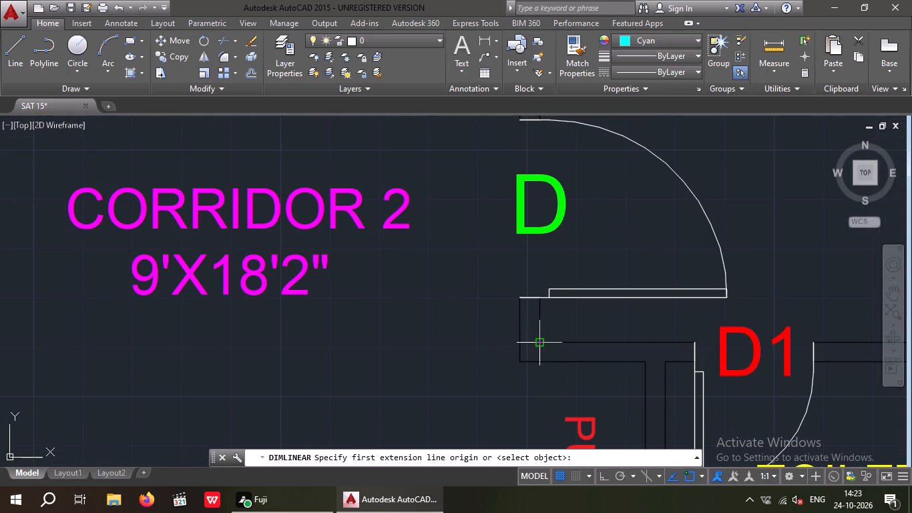
click(540, 343)
click(540, 303)
scroll(493, 290, down, 2)
key(Escape)
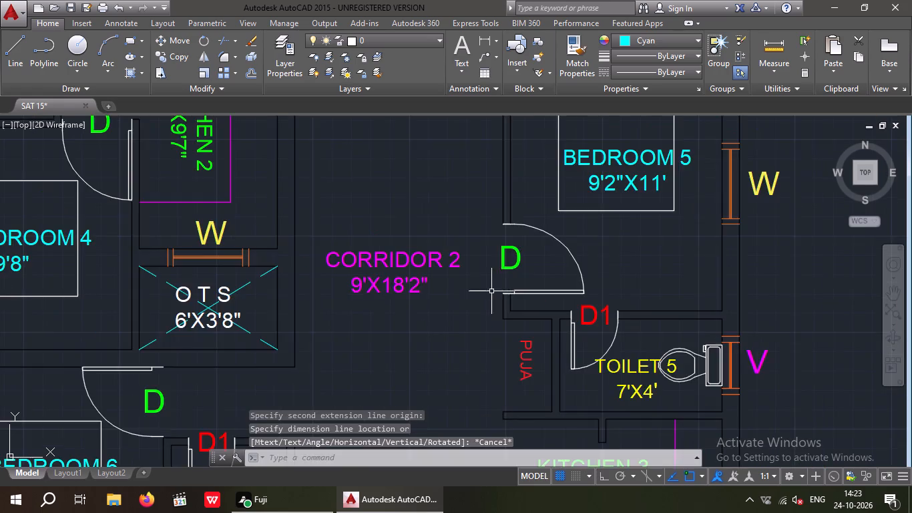
Offset the upper line of Bedroom 5's lower wall 9" into the bedroom to mark the start of the corridor door.
scroll(479, 297, down, 2)
scroll(367, 331, down, 1)
middle_drag(367, 331, 443, 263)
scroll(261, 269, up, 4)
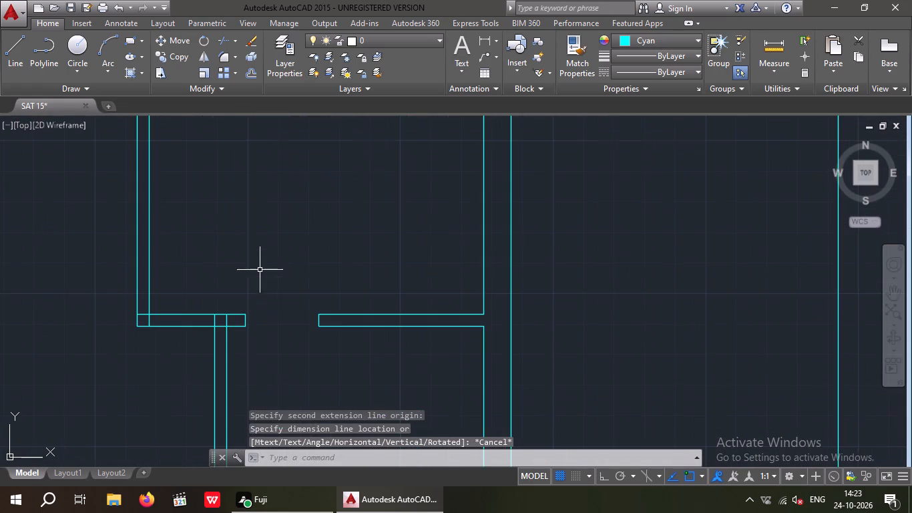
key(o)
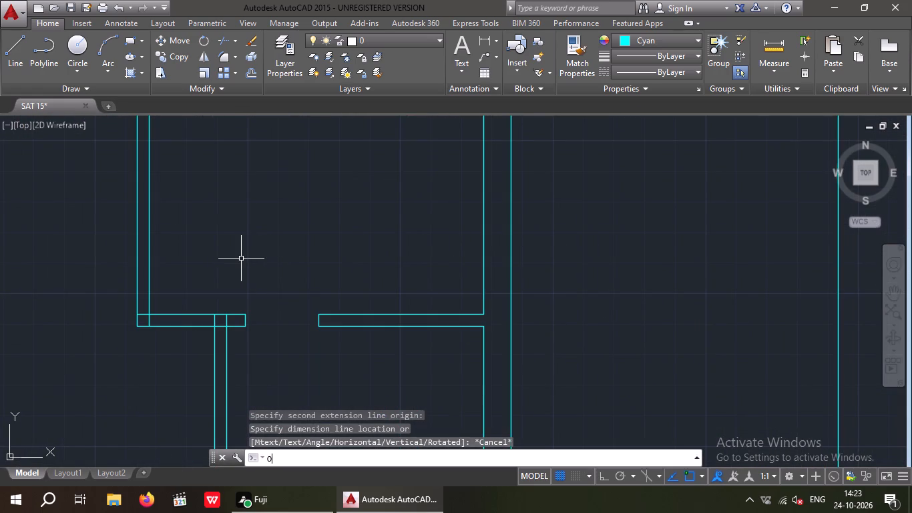
key(Return)
key(9)
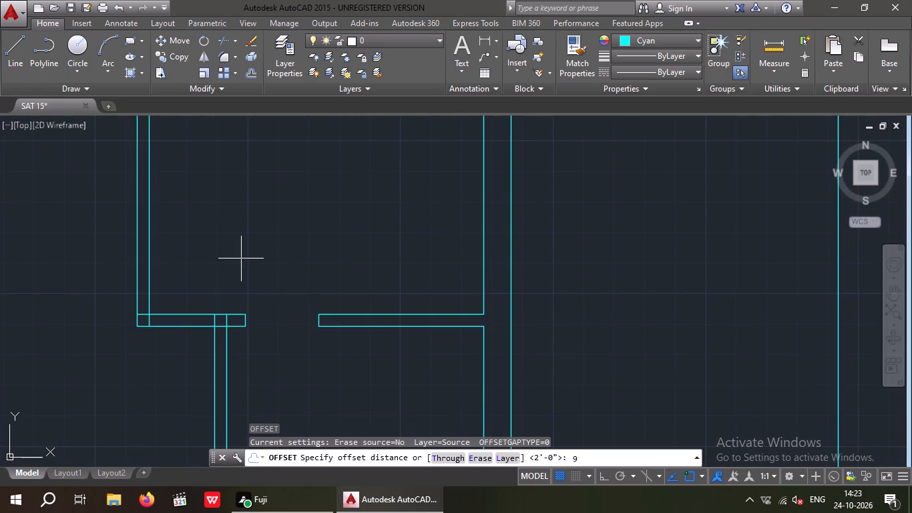
key(shift+quotedbl)
key(Return)
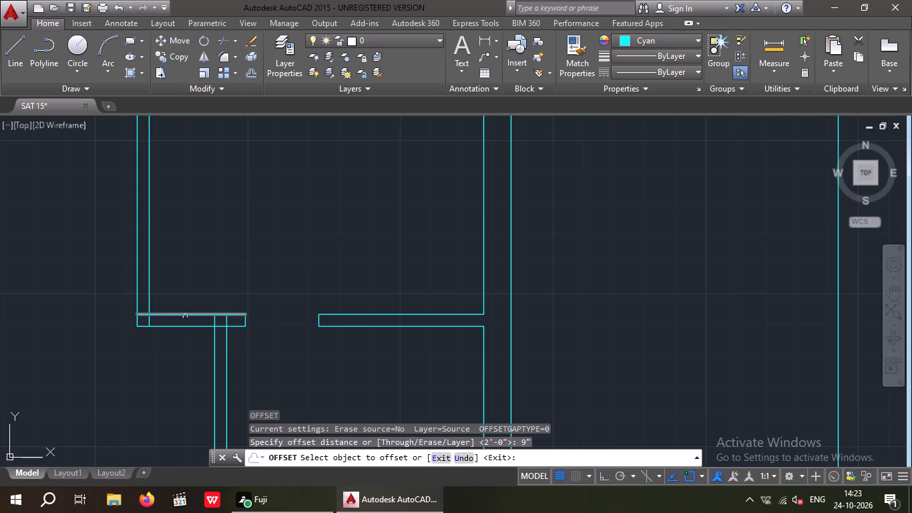
drag(185, 316, 191, 302)
click(192, 261)
key(Escape)
key(Escape)
Offset the 9" line in Bedroom 5 by 3' further into the bedroom to mark the corridor door's width.
key(o)
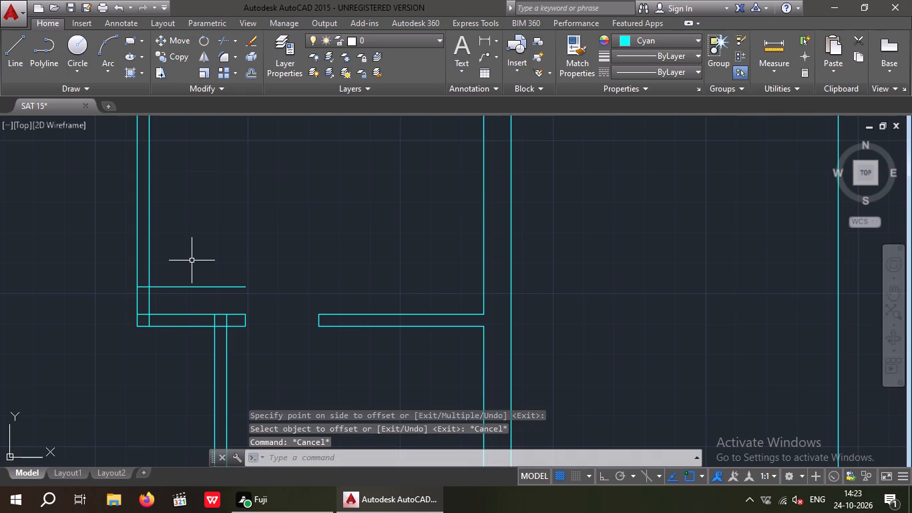
key(Return)
key(3)
key(apostrophe)
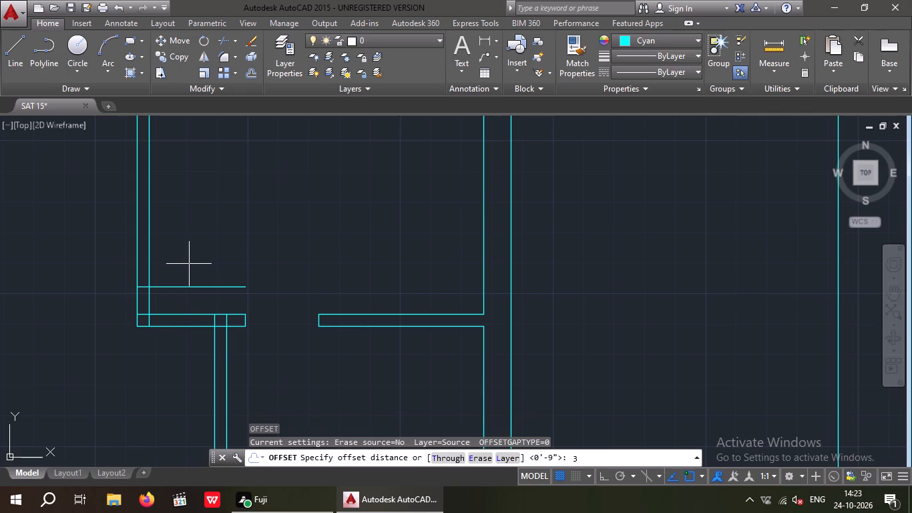
key(Return)
drag(178, 287, 183, 276)
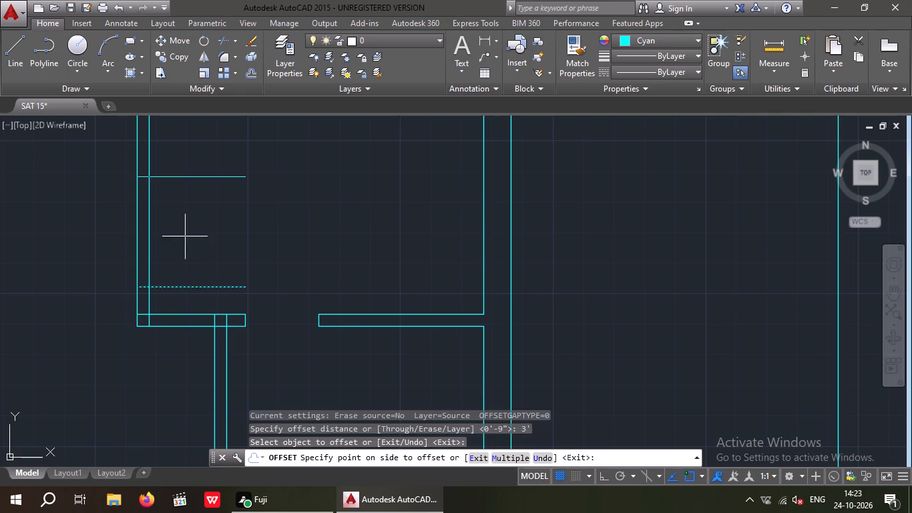
click(185, 236)
key(Escape)
key(Escape)
key(Escape)
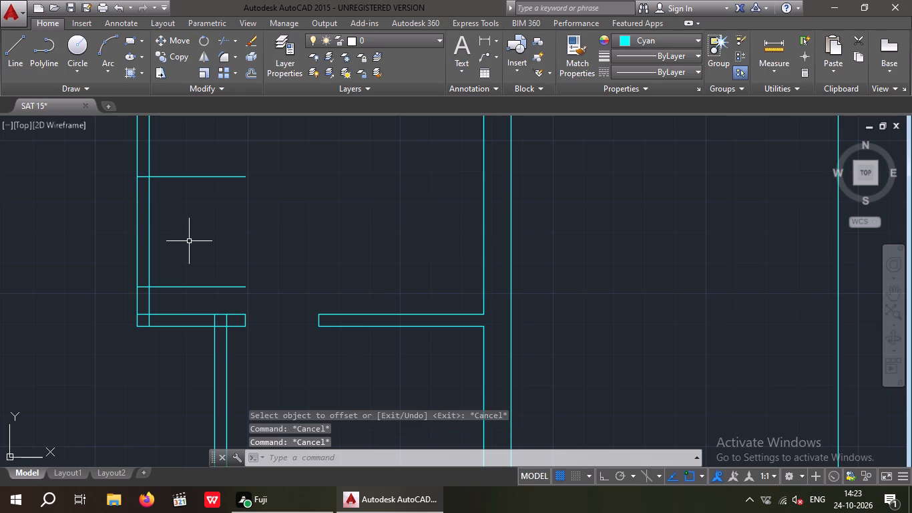
Trim the two corridor door lines in Bedroom 5 so they remain only within the thickness of the corridor wall.
key(t)
key(r)
key(space)
key(space)
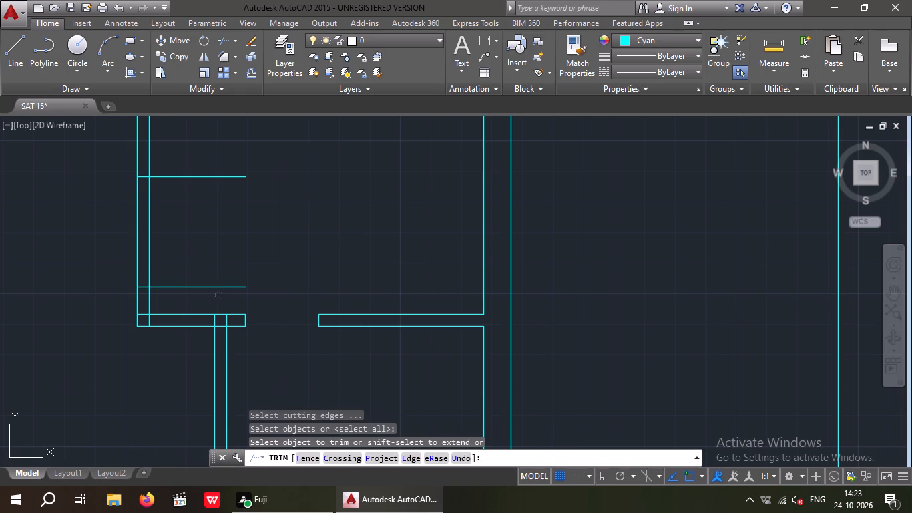
drag(218, 295, 206, 259)
click(188, 164)
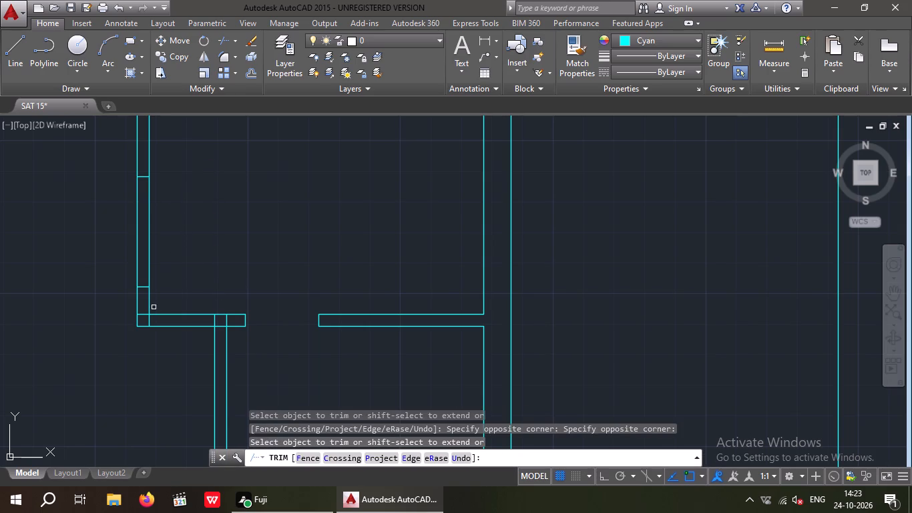
Trim the overlapping lines where the wall between Puja and Toilet 5 meets Bedroom 5's lower wall.
scroll(220, 329, up, 3)
drag(251, 295, 206, 305)
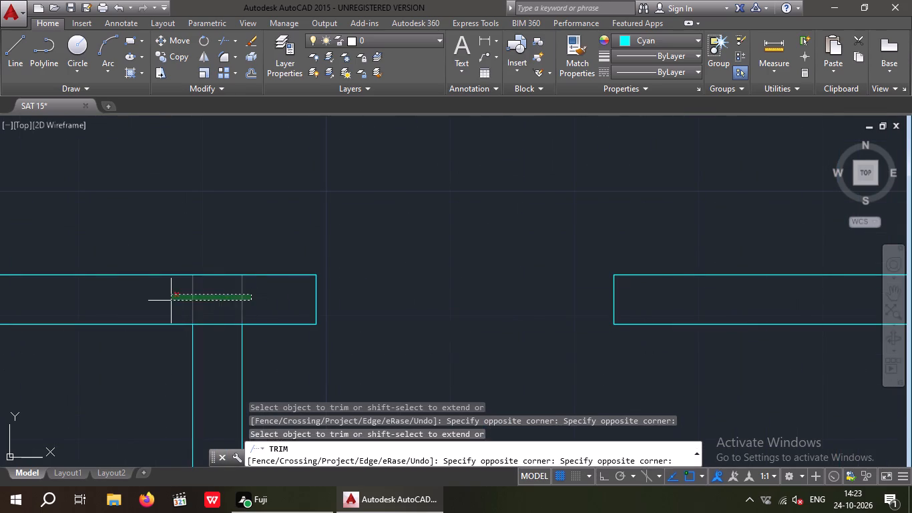
click(171, 301)
drag(220, 342, 212, 317)
click(208, 293)
Trim the overlapping lines at Bedroom 5's lower-left corner, where the corridor wall meets the lower wall.
scroll(209, 295, down, 4)
scroll(159, 303, up, 5)
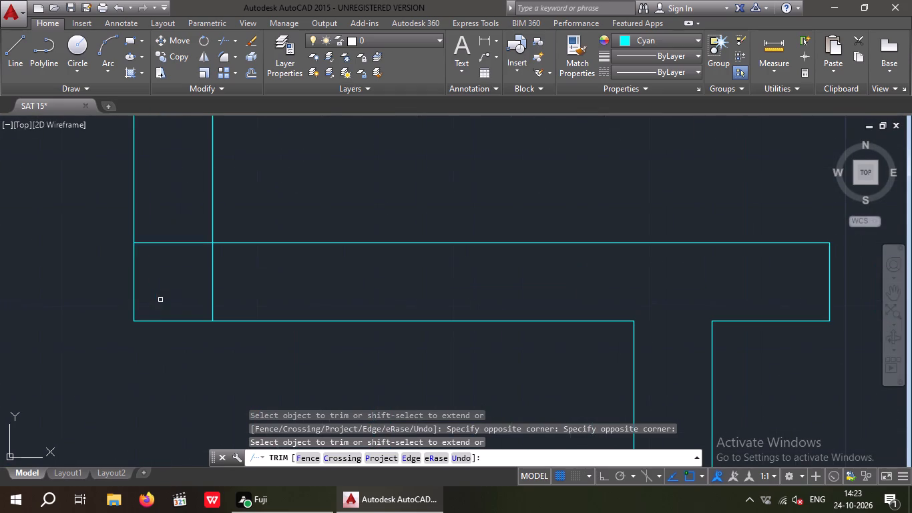
drag(230, 278, 193, 299)
click(189, 300)
drag(192, 293, 184, 282)
click(160, 234)
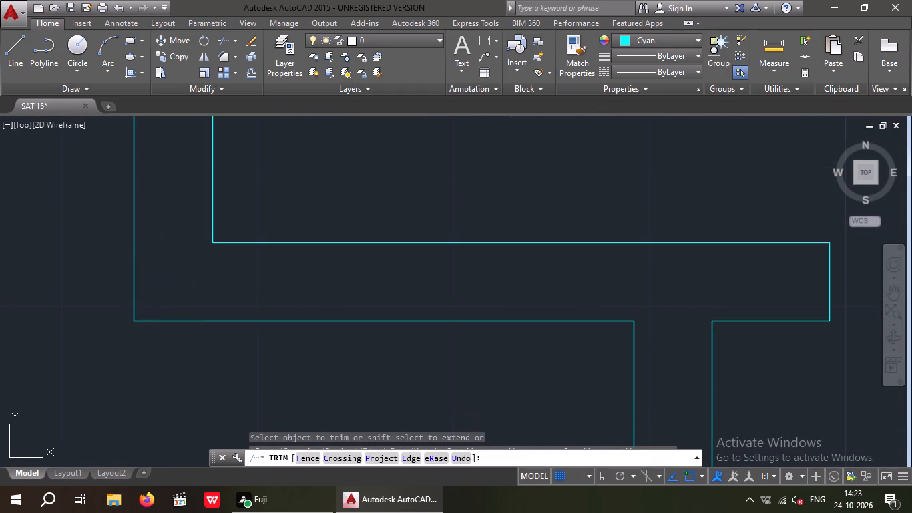
Trim the corridor wall between the two door lines to form the 3' door opening into Bedroom 5.
scroll(162, 230, down, 4)
middle_drag(198, 210, 213, 260)
drag(228, 174, 118, 232)
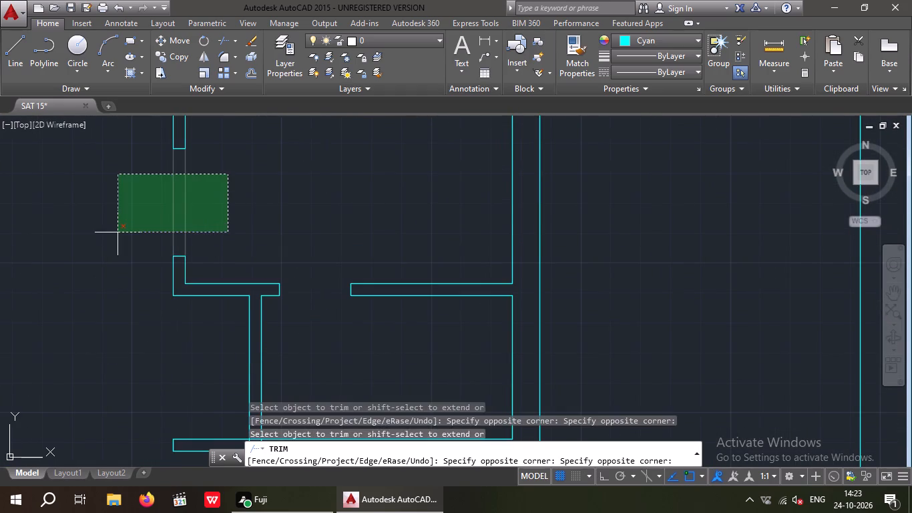
drag(118, 232, 118, 233)
click(118, 233)
middle_drag(171, 253, 176, 273)
scroll(208, 216, down, 2)
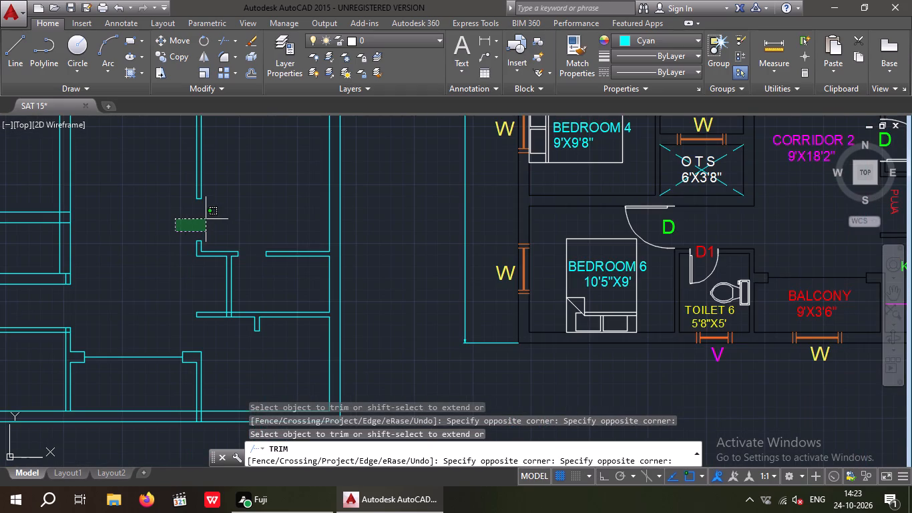
key(Escape)
scroll(212, 217, down, 2)
middle_drag(186, 254, 160, 291)
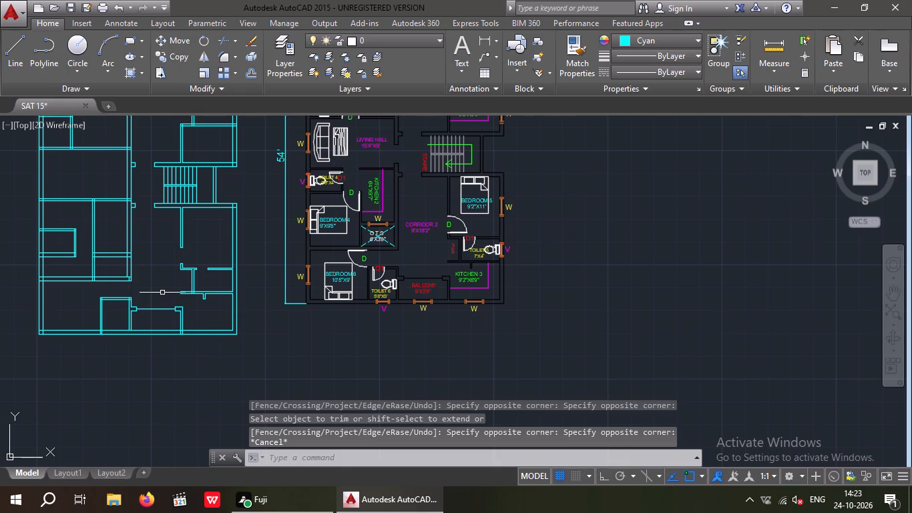
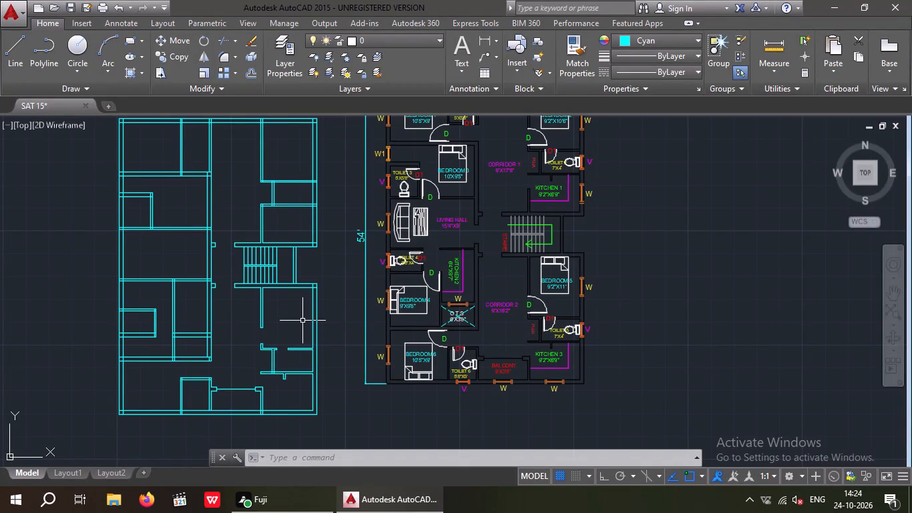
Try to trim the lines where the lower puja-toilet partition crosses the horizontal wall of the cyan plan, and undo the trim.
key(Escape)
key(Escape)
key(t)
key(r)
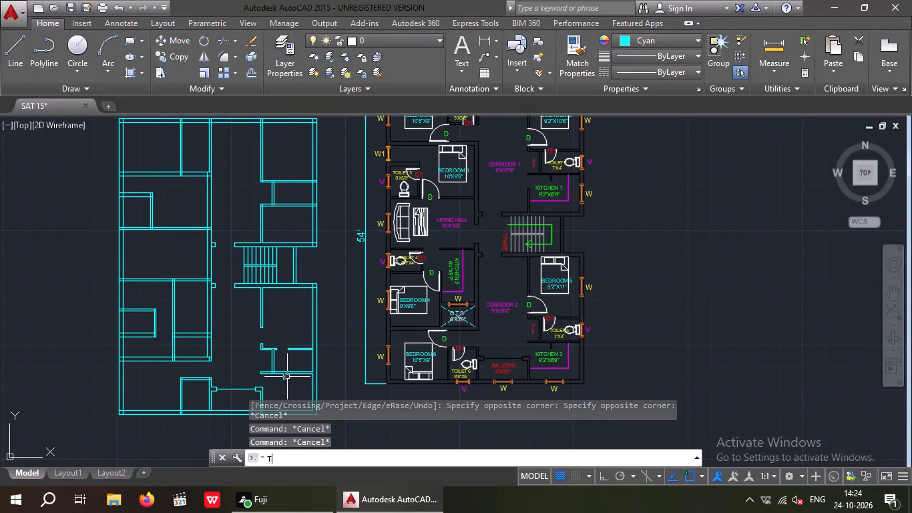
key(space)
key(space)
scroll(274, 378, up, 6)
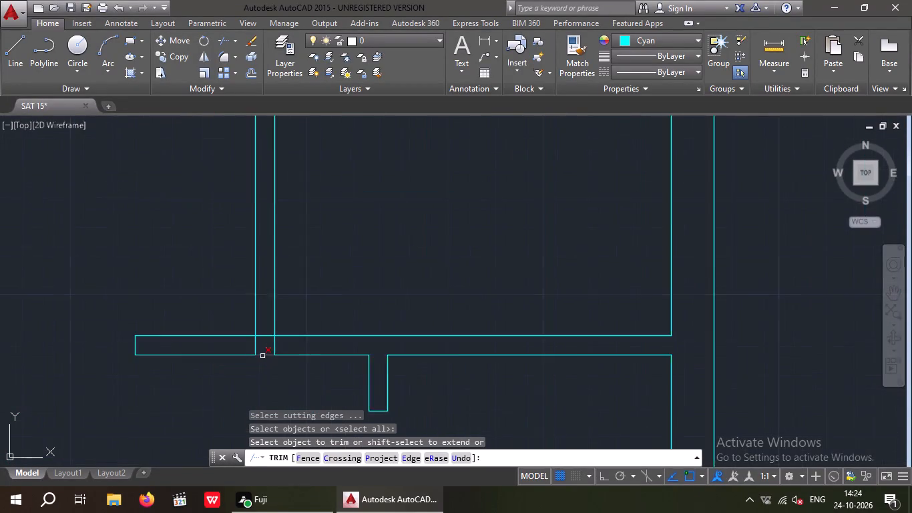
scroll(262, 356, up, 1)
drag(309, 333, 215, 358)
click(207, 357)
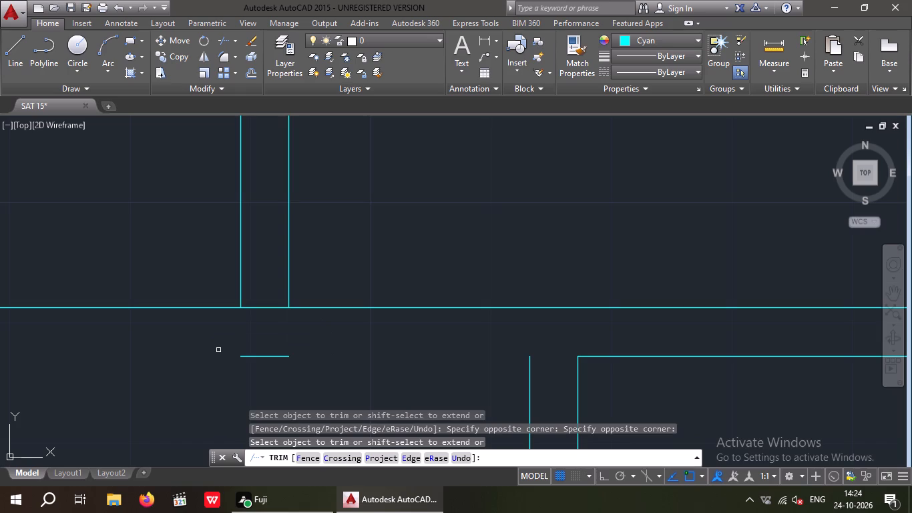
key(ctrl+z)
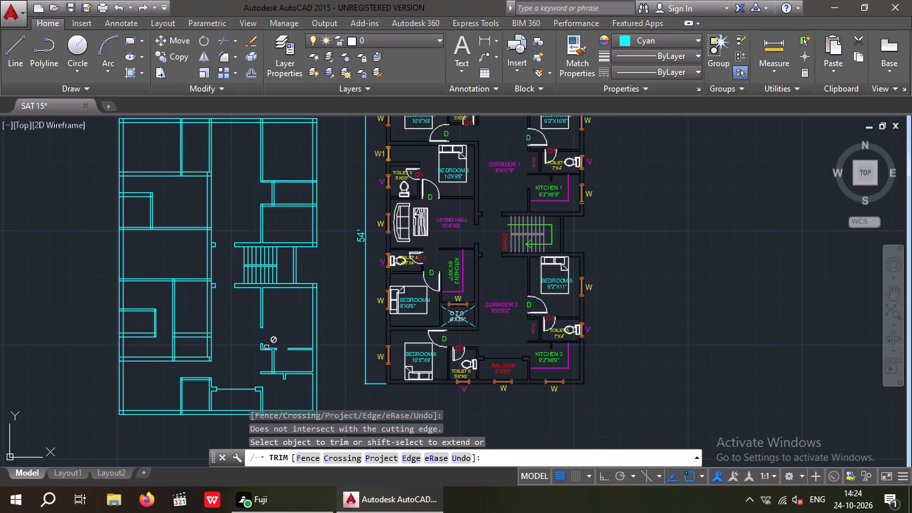
Trim the overlapping lines where the lower puja-toilet partition meets the horizontal wall above the lower kitchen in the cyan plan.
scroll(272, 377, up, 7)
middle_drag(307, 380, 310, 331)
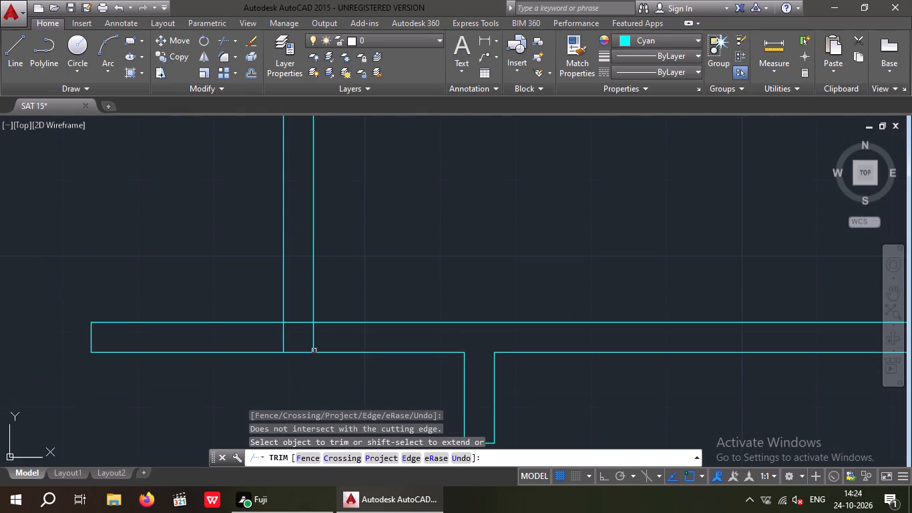
drag(330, 335, 283, 345)
click(256, 350)
drag(300, 338, 301, 325)
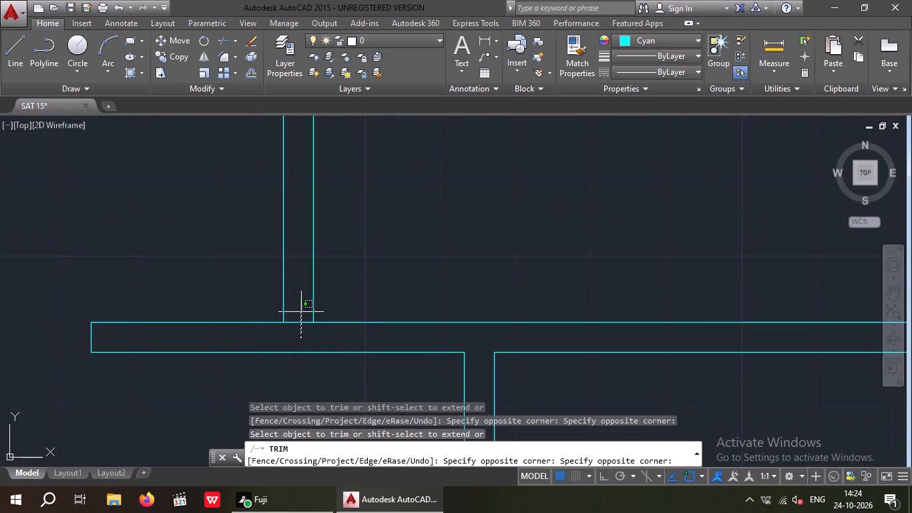
click(301, 306)
scroll(301, 307, down, 2)
middle_drag(308, 337, 255, 355)
scroll(251, 344, down, 1)
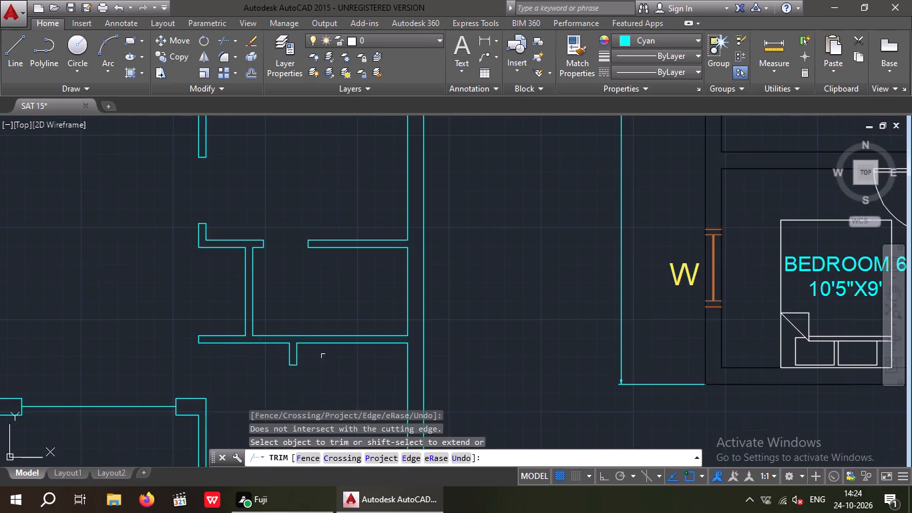
scroll(322, 354, down, 1)
middle_drag(316, 353, 272, 343)
scroll(275, 331, down, 3)
middle_drag(280, 335, 278, 353)
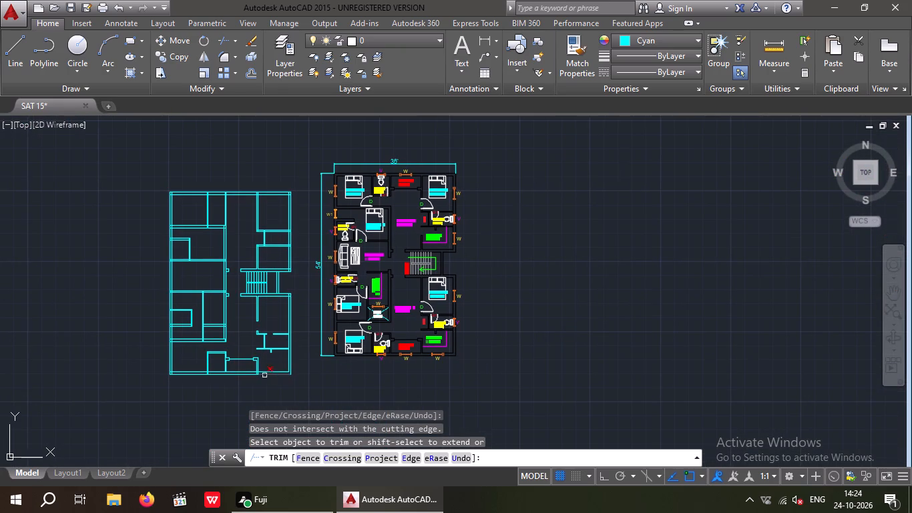
key(Escape)
key(Escape)
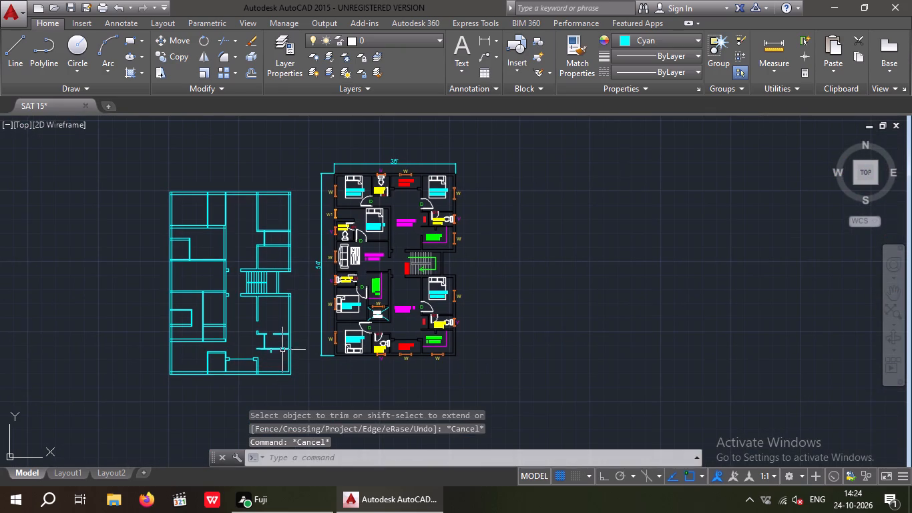
Measure the opening in the corridor-side wall of Kitchen 1 on the furnished reference plan with a linear dimension.
middle_drag(258, 315, 393, 314)
scroll(381, 305, up, 2)
middle_drag(360, 321, 301, 363)
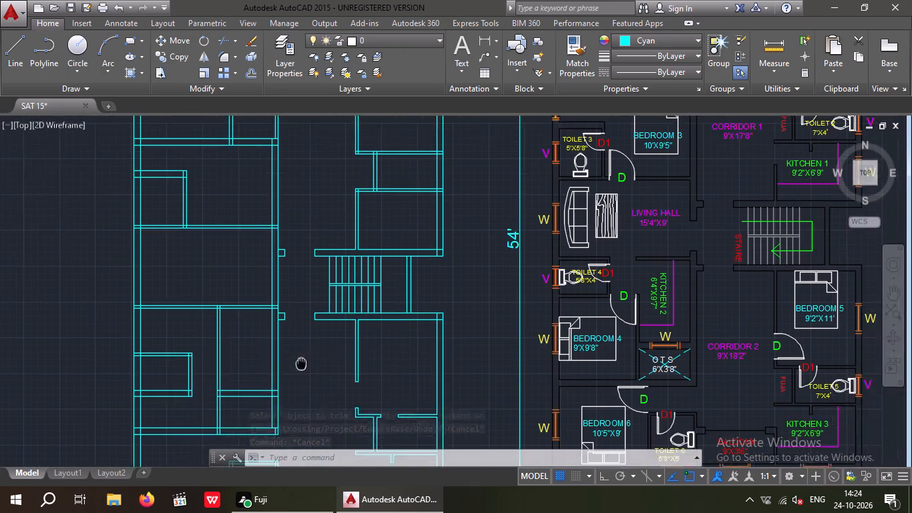
middle_drag(301, 363, 294, 367)
scroll(300, 357, down, 1)
middle_drag(289, 369, 276, 379)
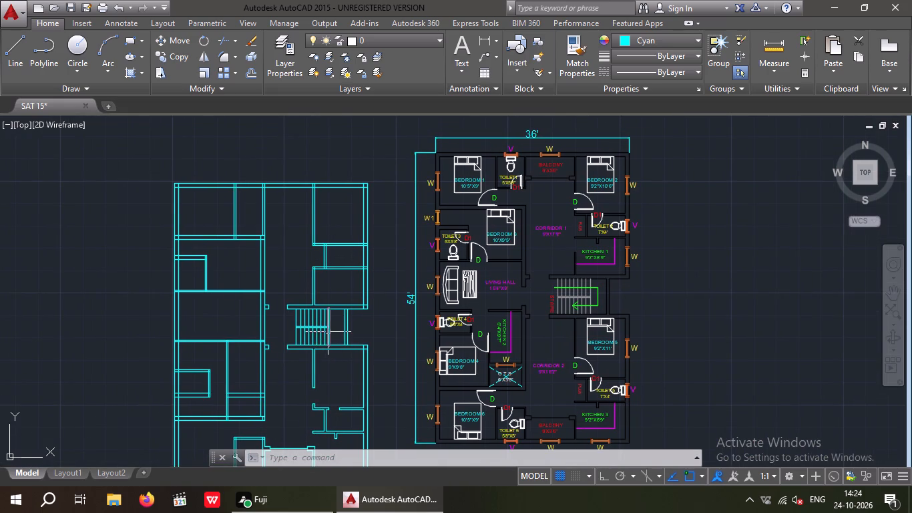
scroll(320, 295, up, 2)
middle_drag(304, 318, 261, 337)
scroll(309, 304, down, 1)
middle_drag(284, 302, 168, 314)
key(Escape)
key(Escape)
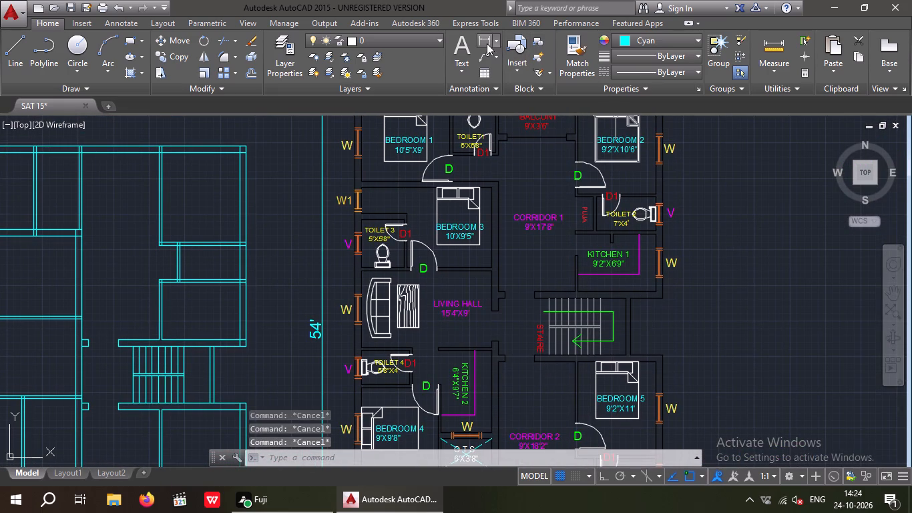
click(489, 42)
scroll(578, 234, up, 3)
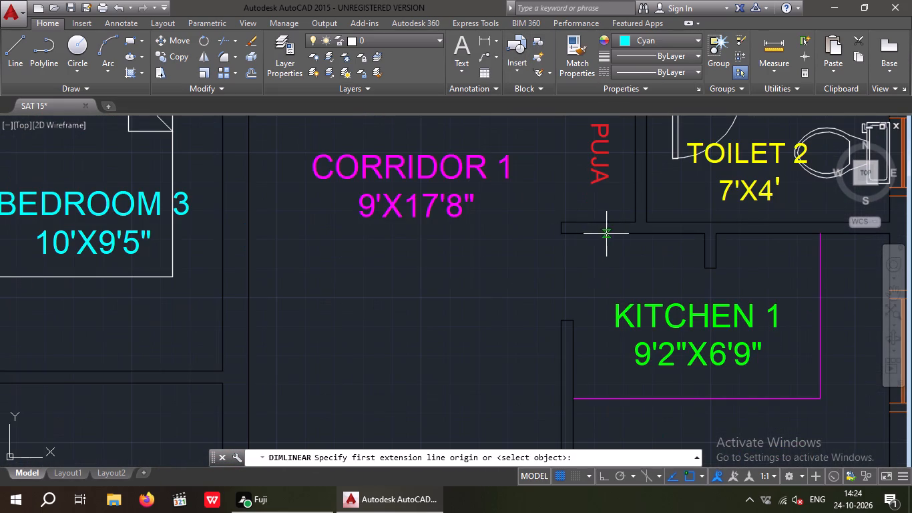
drag(560, 231, 558, 243)
scroll(566, 317, up, 3)
click(542, 333)
scroll(538, 261, down, 2)
middle_drag(519, 297, 507, 324)
key(Escape)
Offset the underside line of the horizontal wall above the upper kitchen 2'6" down into the room on the cyan plan.
scroll(489, 313, down, 3)
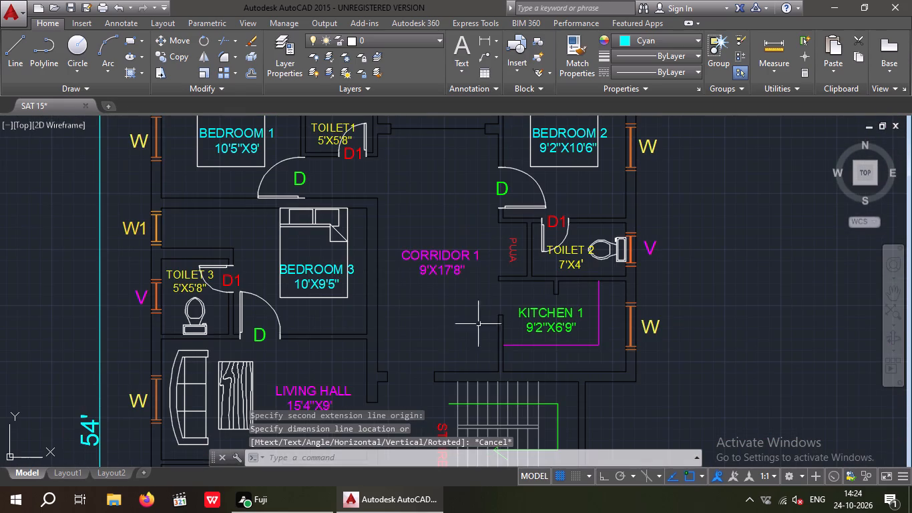
middle_drag(484, 315, 491, 307)
scroll(469, 297, down, 2)
middle_drag(426, 331, 472, 252)
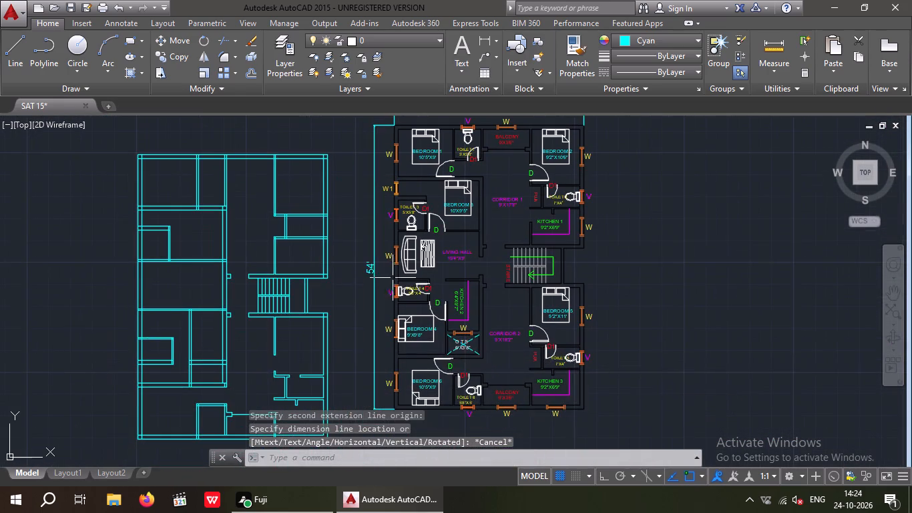
scroll(271, 242, up, 3)
key(Escape)
key(Escape)
key(o)
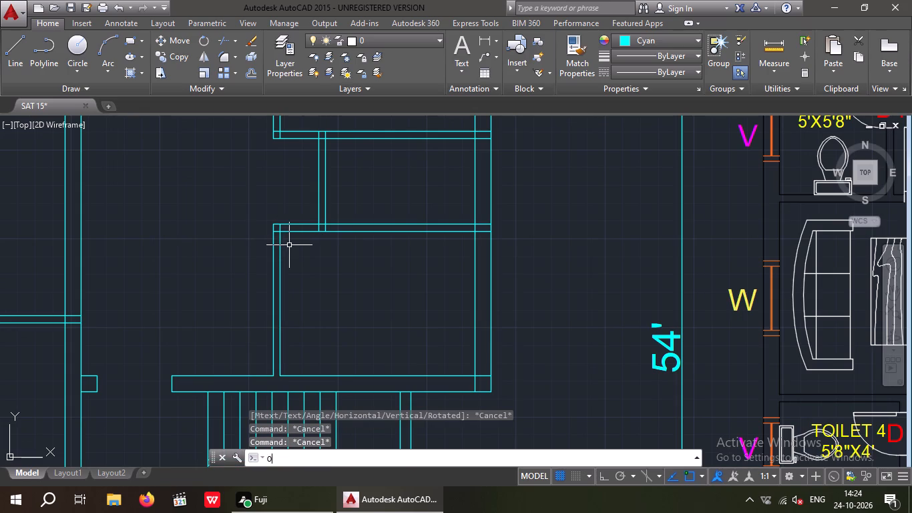
key(Return)
text(2'6)
key(shift+quotedbl)
key(Return)
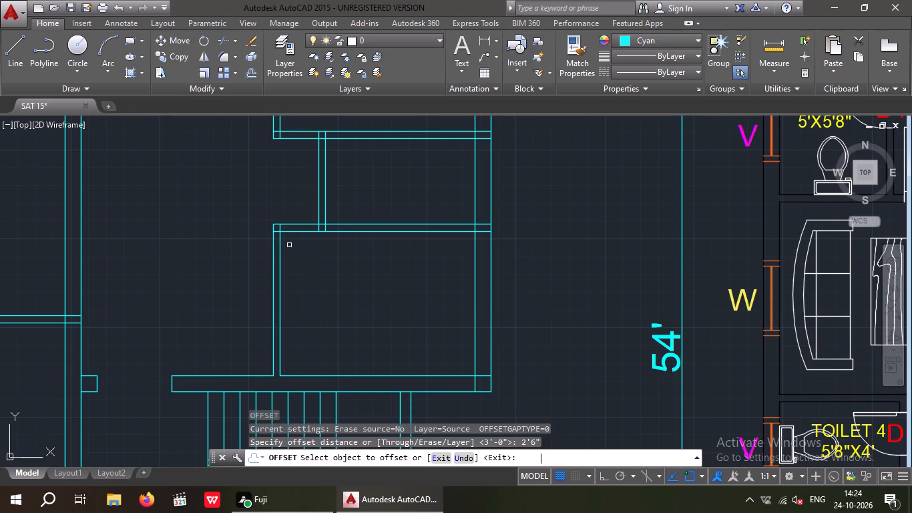
drag(302, 230, 302, 238)
click(310, 277)
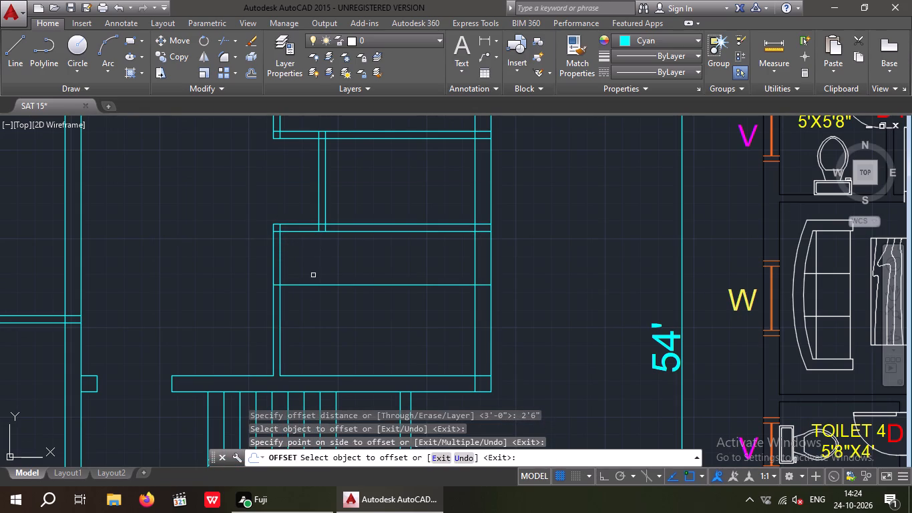
key(Escape)
key(Escape)
Trim the corridor-side wall and the offset line to form the upper kitchen's opening, with closed wall ends.
key(t)
key(r)
key(space)
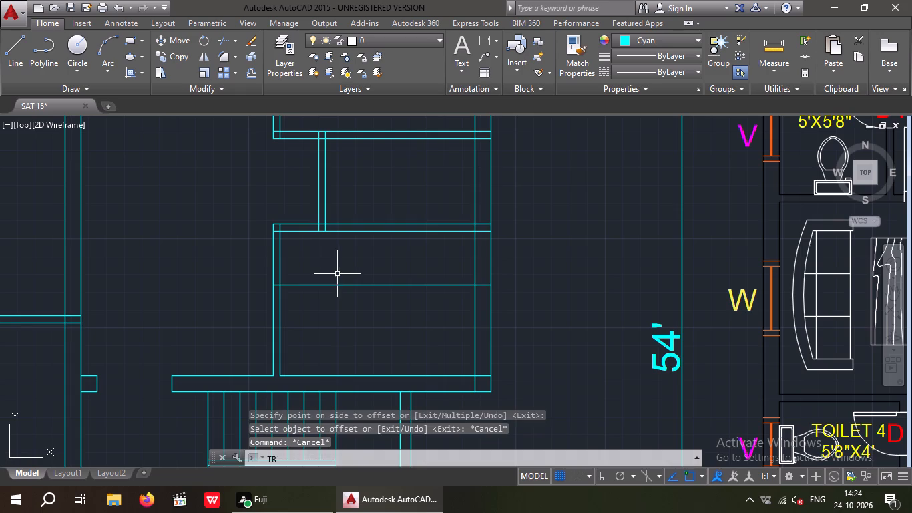
key(space)
scroll(474, 289, up, 3)
drag(513, 299, 503, 272)
click(489, 224)
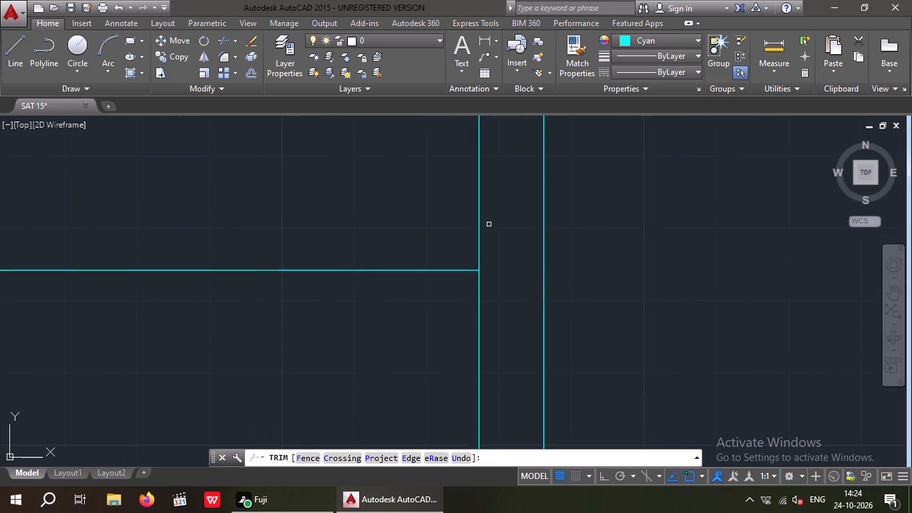
scroll(526, 228, down, 2)
scroll(198, 161, up, 3)
drag(213, 134, 187, 141)
click(186, 141)
scroll(185, 141, down, 2)
drag(238, 191, 156, 210)
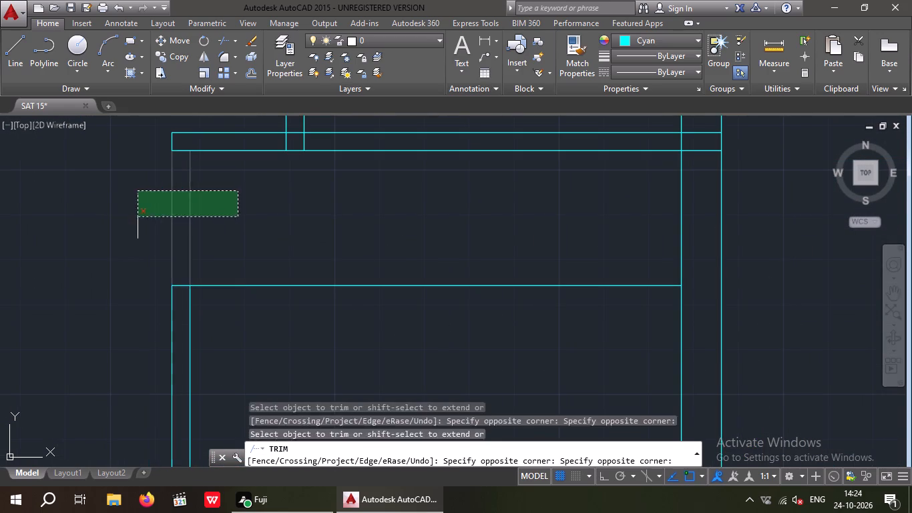
drag(136, 218, 142, 218)
scroll(159, 202, down, 2)
drag(258, 264, 236, 242)
click(225, 206)
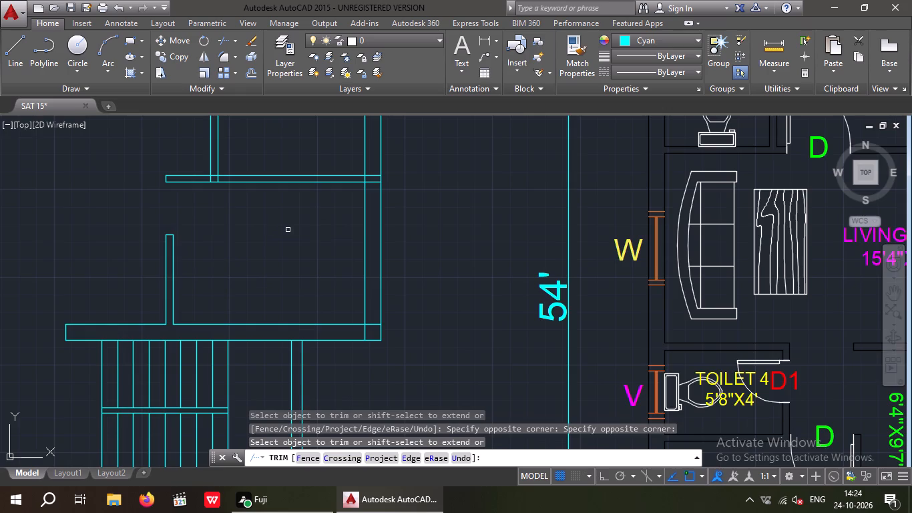
Trim the overlapping lines at the outer wall corner between the upper kitchen and the staircase.
middle_click(288, 230)
scroll(288, 230, down, 1)
scroll(331, 317, up, 2)
scroll(345, 258, up, 3)
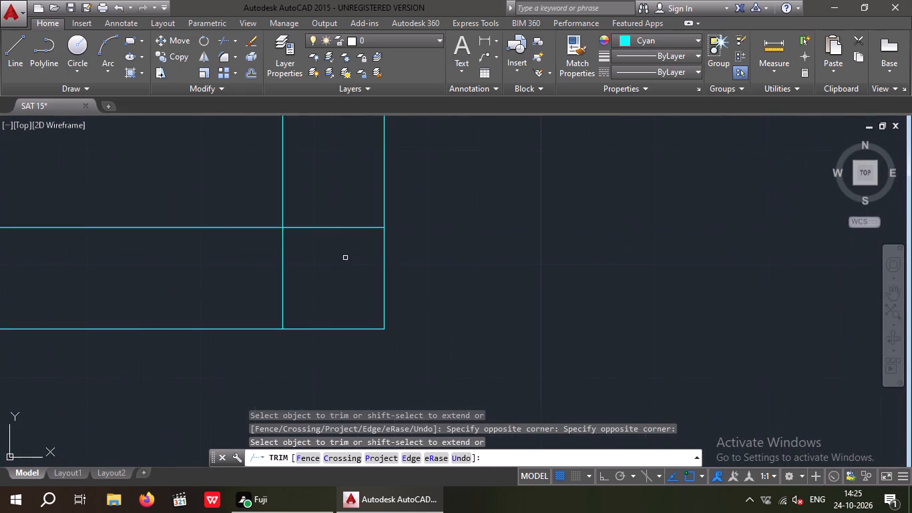
drag(347, 265, 328, 228)
drag(320, 184, 316, 204)
drag(311, 236, 262, 273)
drag(256, 277, 270, 278)
Trim the horizontal wall lines across both ends of the vertical wall beside the staircase so the junctions are open.
scroll(280, 230, down, 4)
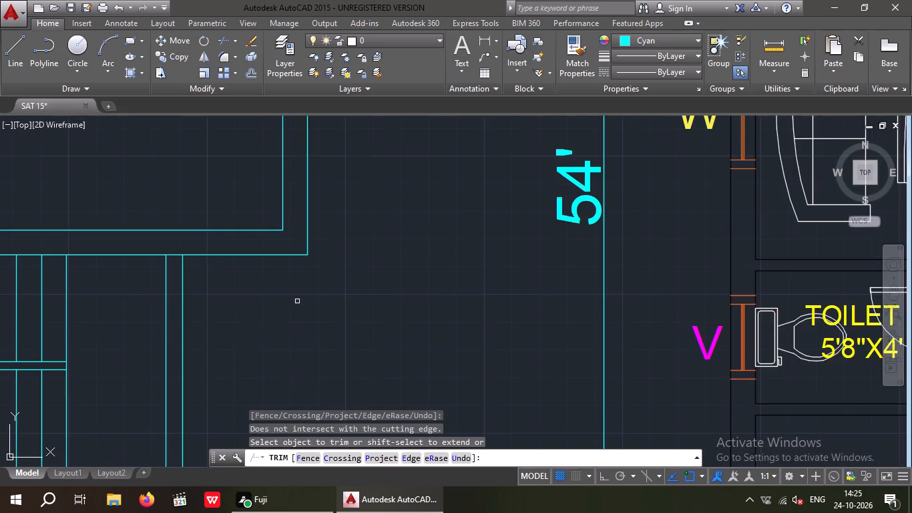
middle_drag(297, 301, 322, 252)
scroll(320, 244, down, 1)
scroll(236, 229, up, 3)
drag(273, 214, 269, 200)
click(265, 164)
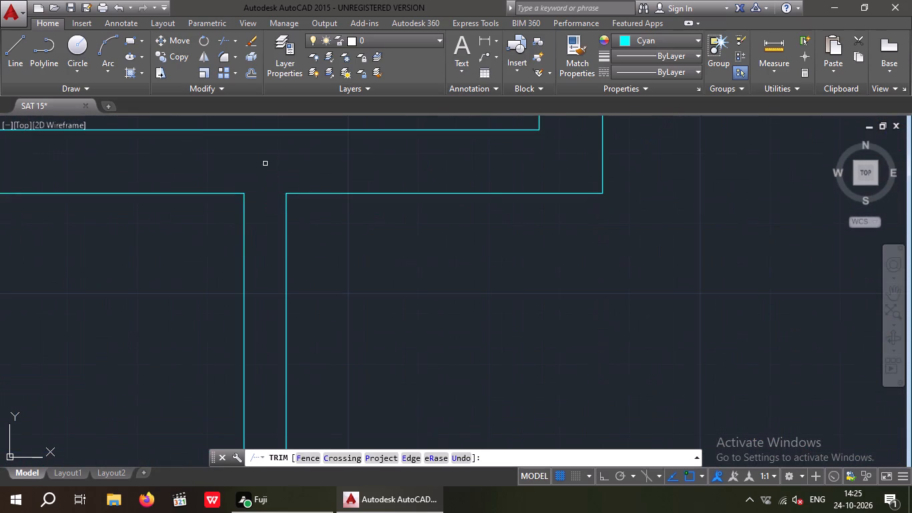
scroll(262, 182, down, 3)
scroll(260, 327, up, 2)
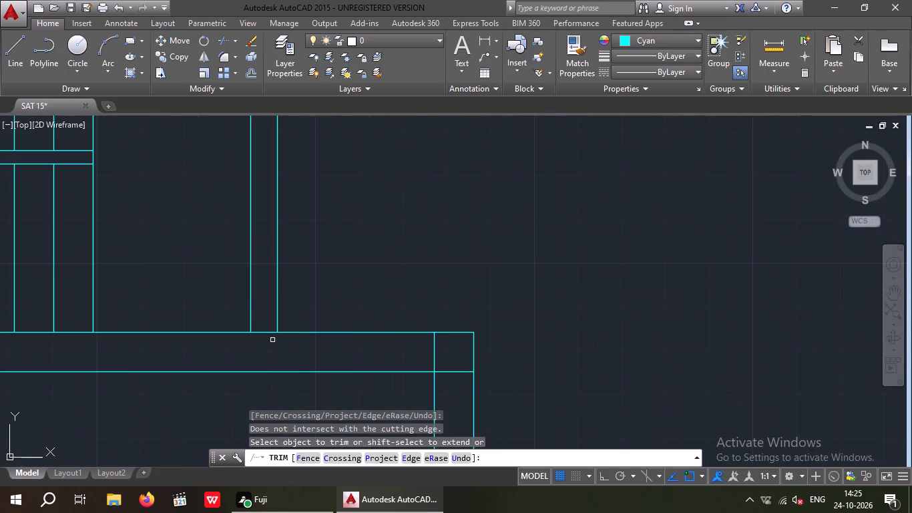
drag(260, 333, 255, 319)
Trim the overlapping lines at the outer wall corner just below the staircase, above the lower bedroom.
scroll(267, 282, down, 4)
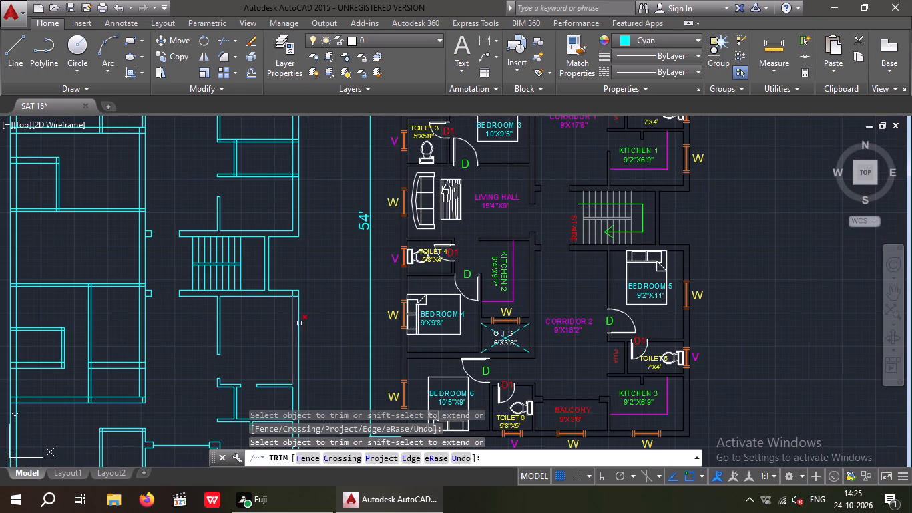
scroll(298, 297, up, 5)
drag(279, 325, 264, 281)
click(261, 268)
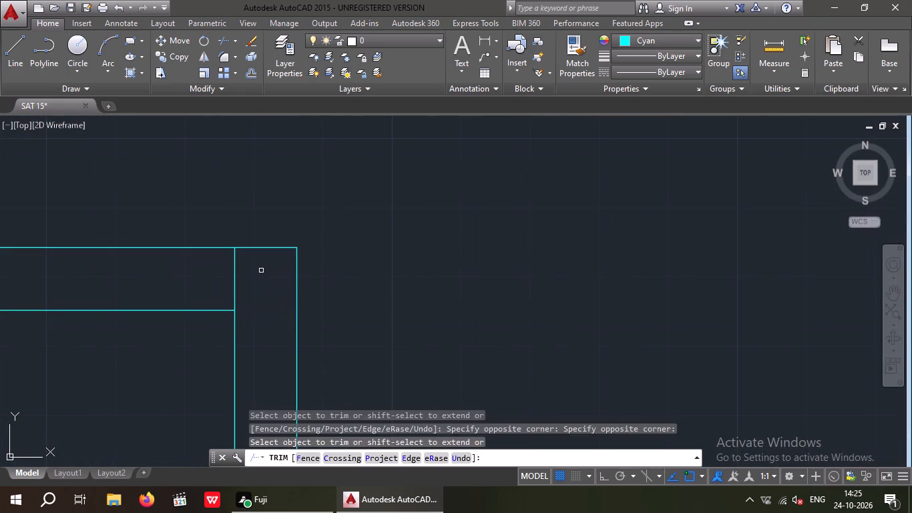
drag(259, 268, 220, 277)
click(219, 277)
scroll(233, 269, down, 5)
middle_drag(285, 279, 295, 269)
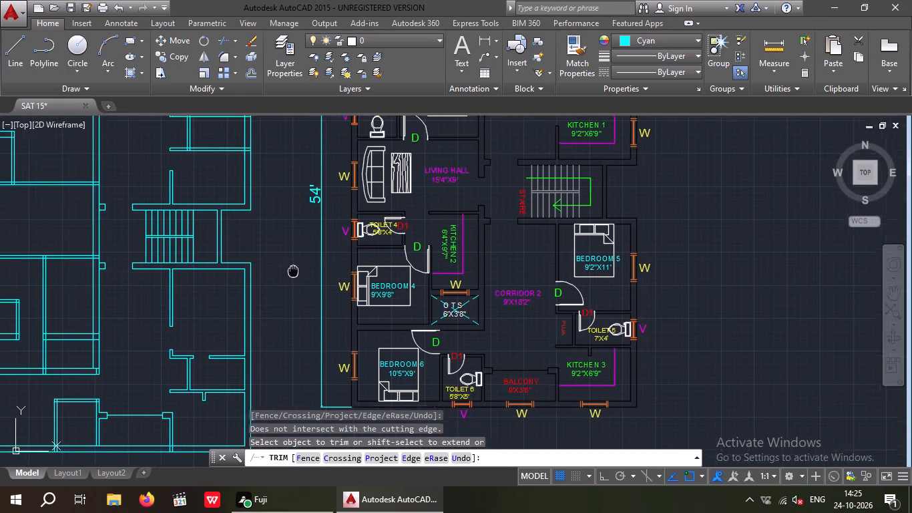
middle_drag(295, 269, 298, 267)
scroll(300, 262, down, 1)
middle_drag(291, 273, 288, 300)
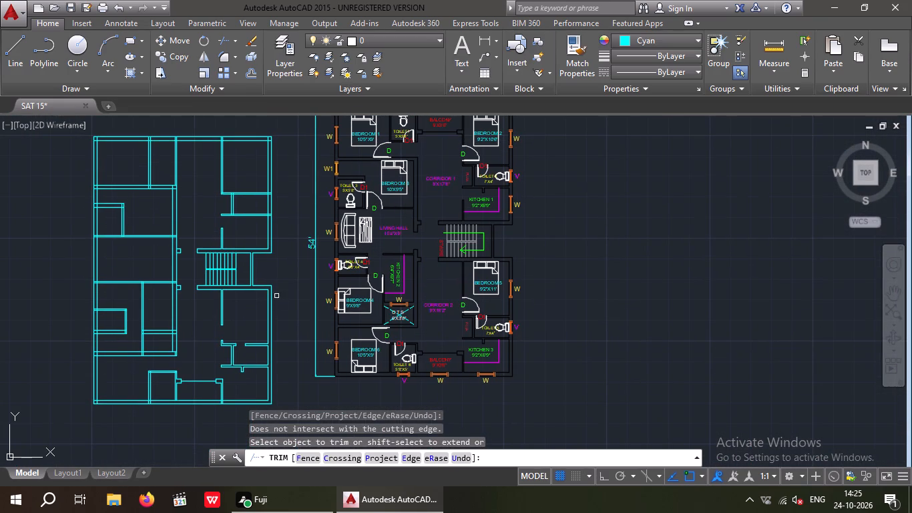
middle_drag(275, 297, 275, 301)
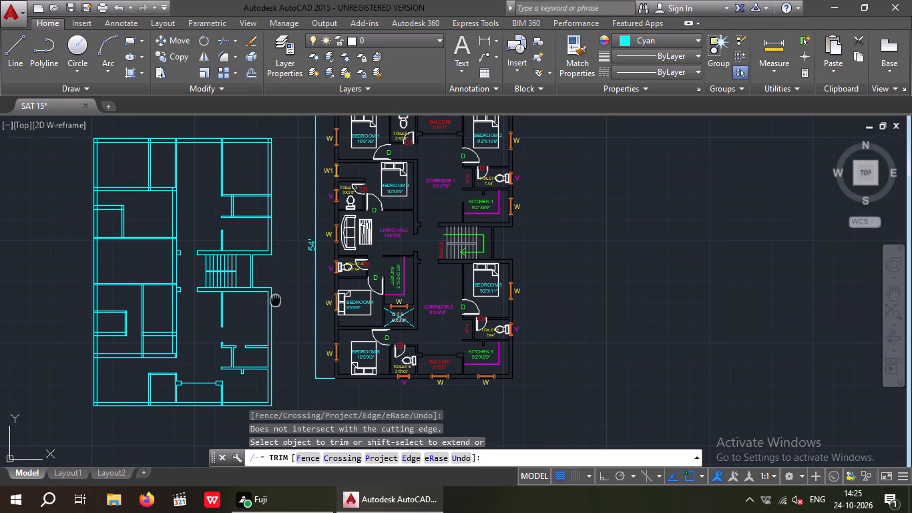
middle_drag(275, 301, 269, 329)
key(Escape)
key(Escape)
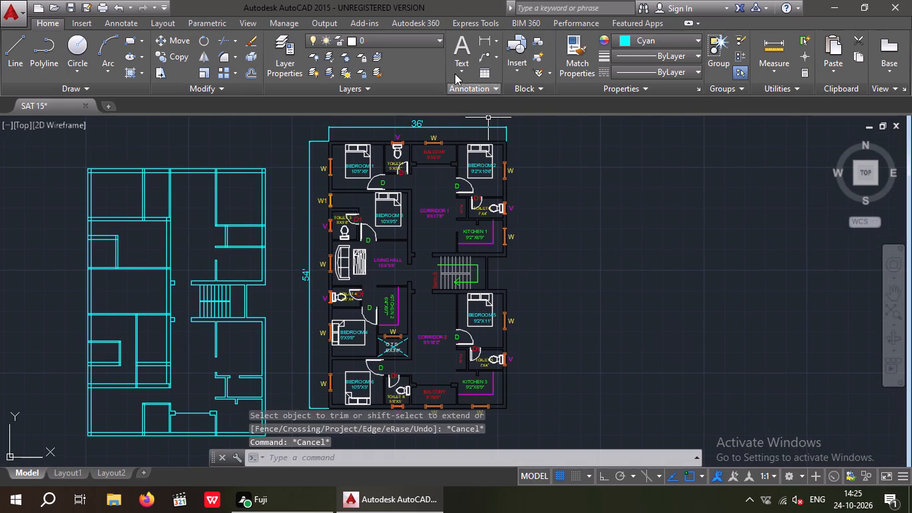
Measure the horizontal distance from the outer wall's inner face to the short stub wall in the reference plan's Kitchen 1.
click(487, 39)
scroll(501, 217, up, 3)
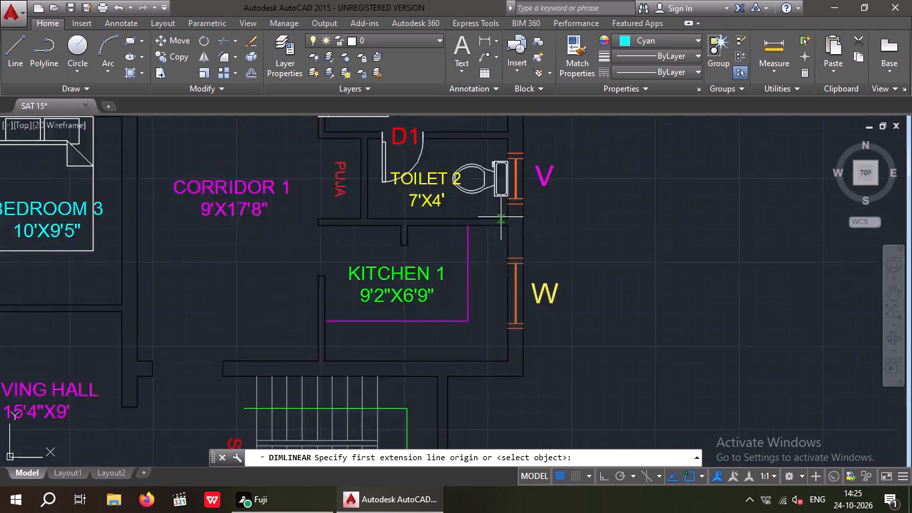
scroll(501, 217, up, 1)
drag(515, 230, 503, 240)
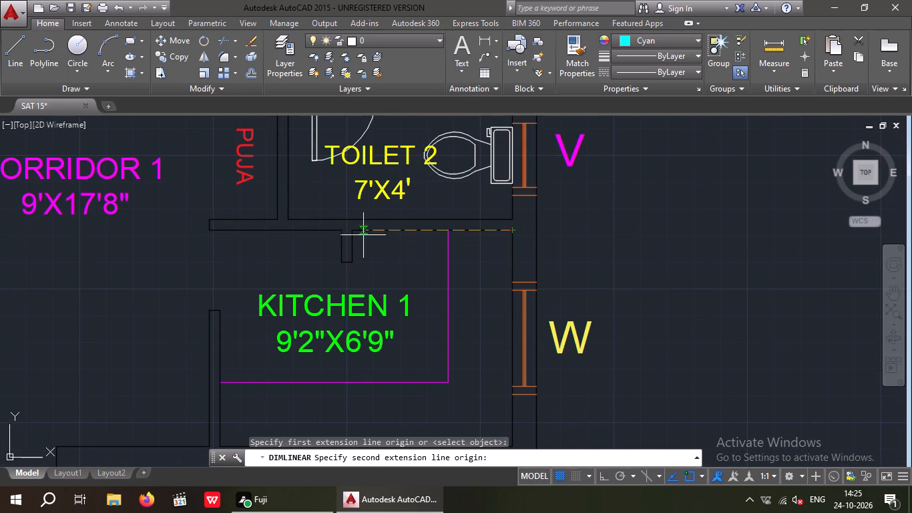
click(353, 235)
scroll(365, 269, up, 1)
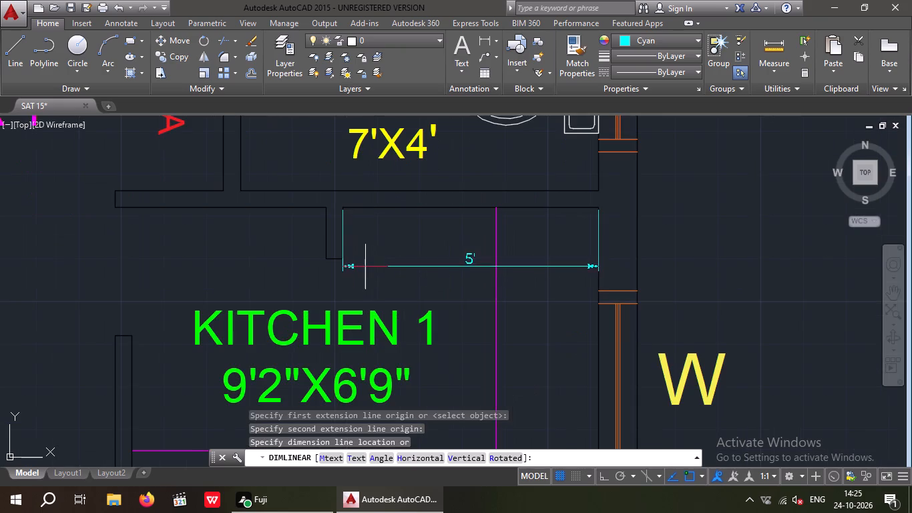
key(Escape)
Offset the outer wall's inner line 5' inward across the upper kitchen of the cyan layout.
scroll(369, 250, down, 5)
middle_drag(325, 266, 417, 242)
scroll(371, 254, down, 1)
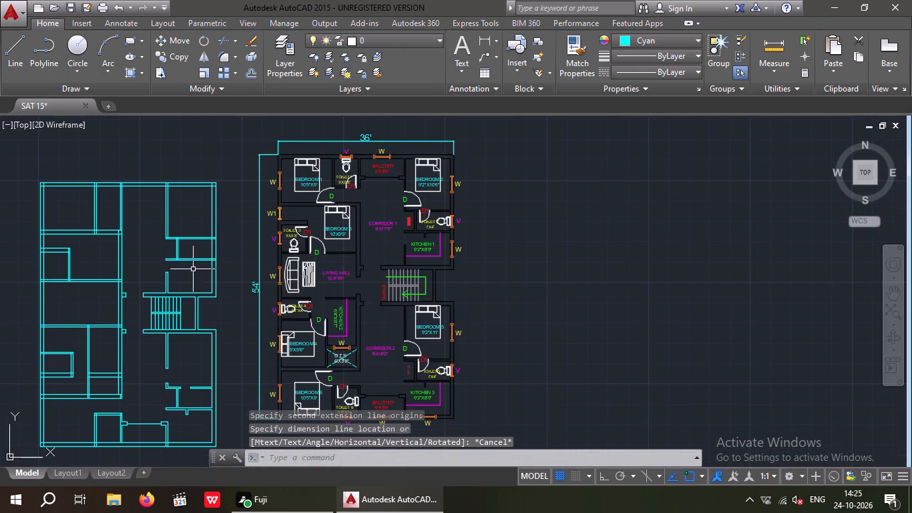
scroll(202, 267, up, 3)
key(Escape)
key(Escape)
key(o)
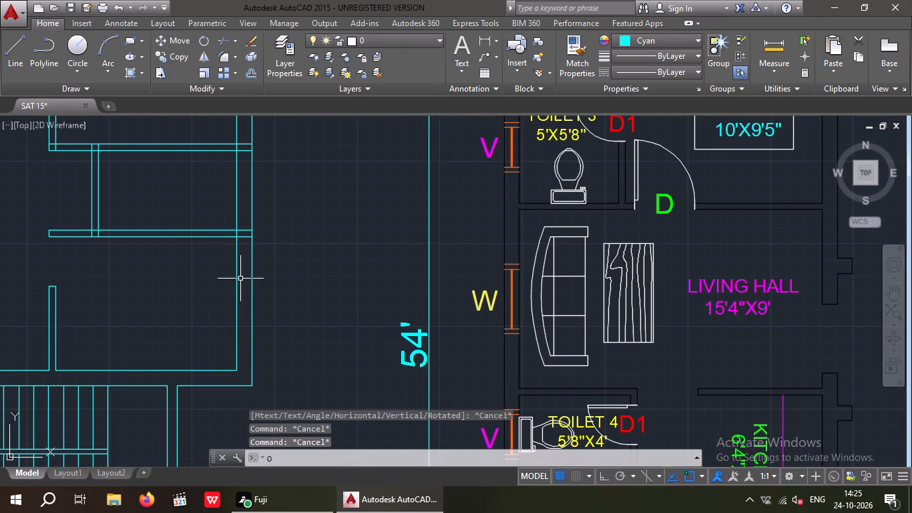
key(Return)
key(5)
key(apostrophe)
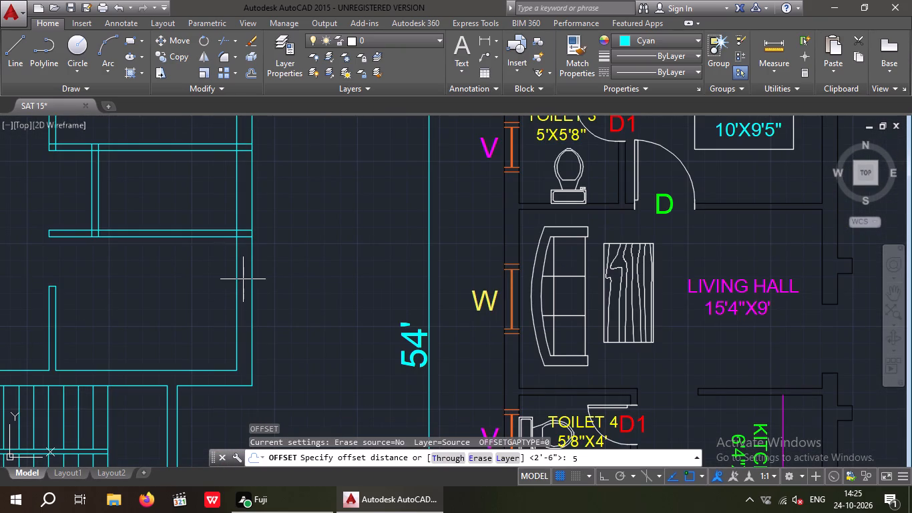
key(Return)
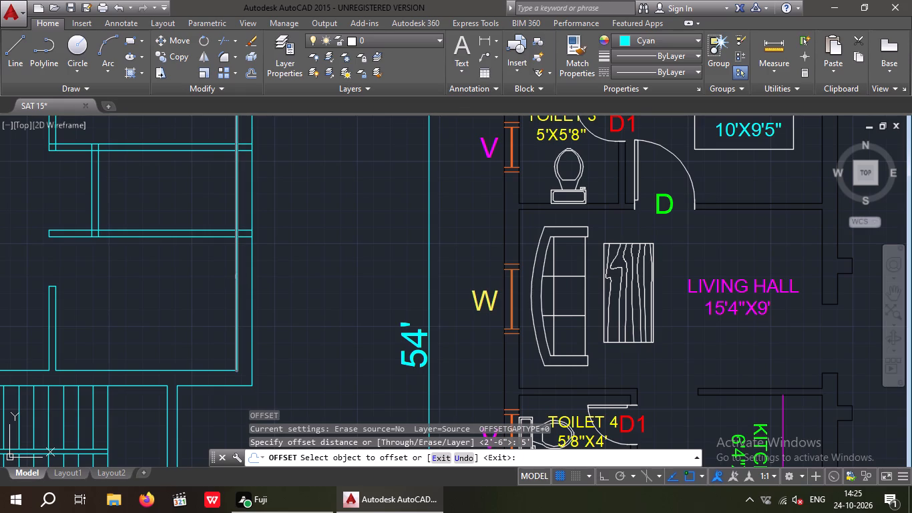
drag(238, 276, 216, 282)
click(191, 283)
key(Escape)
key(Escape)
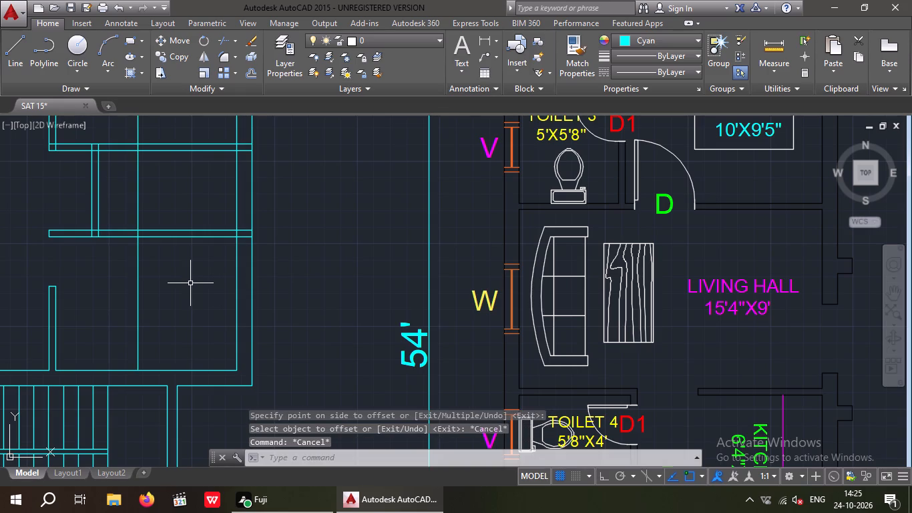
Offset the new vertical line in the upper kitchen 4" toward the corridor to give the stub wall its thickness.
key(o)
key(Return)
key(4)
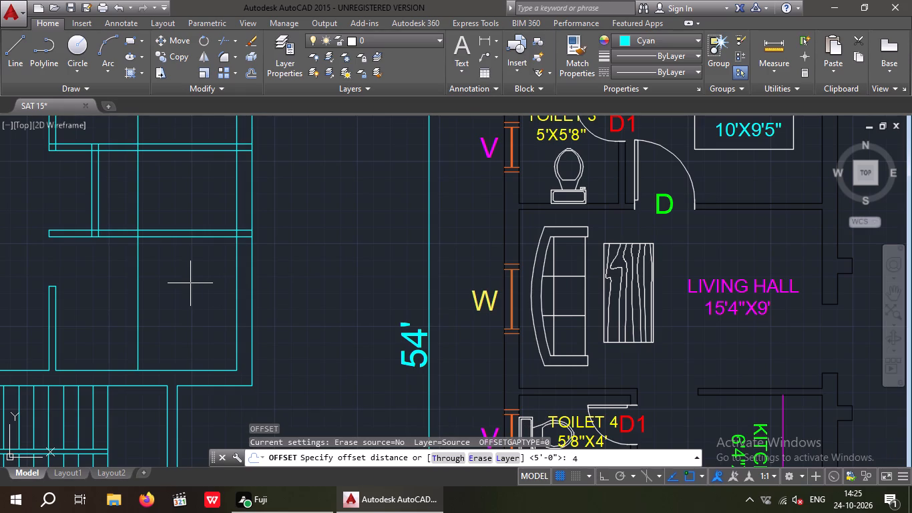
key(shift+quotedbl)
key(Return)
drag(137, 279, 129, 281)
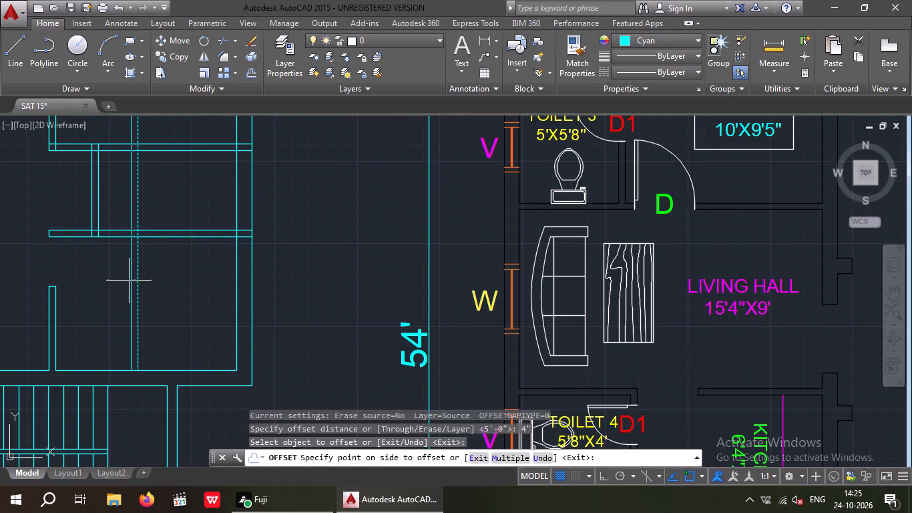
drag(129, 281, 120, 285)
click(111, 286)
scroll(126, 287, up, 3)
middle_drag(156, 321, 175, 375)
scroll(210, 319, down, 2)
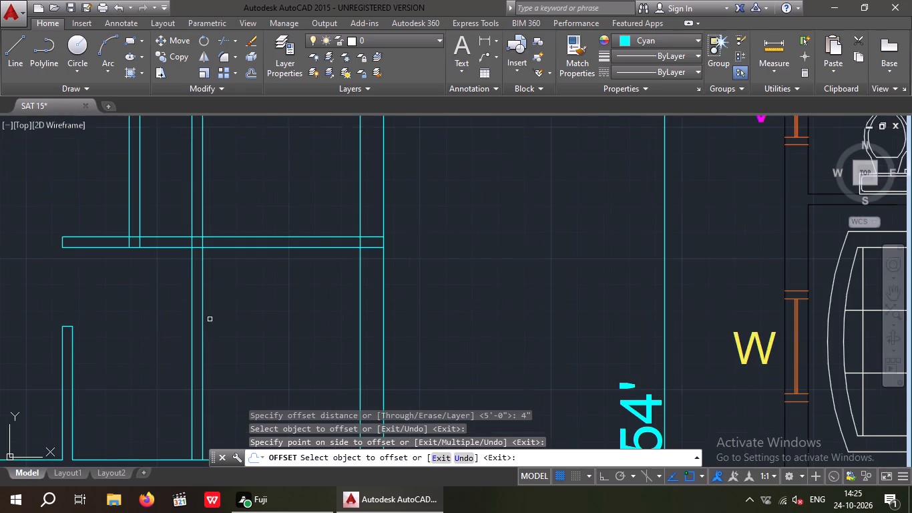
middle_drag(212, 336, 225, 362)
scroll(231, 357, up, 1)
key(Escape)
key(Escape)
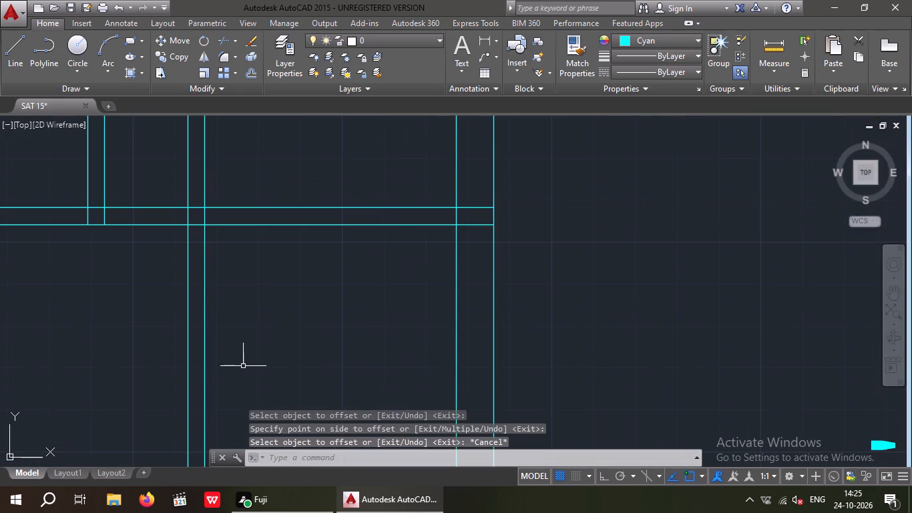
Trim both stub wall lines above the horizontal wall that separates the upper toilet from the kitchen.
text(TR)
key(space)
key(space)
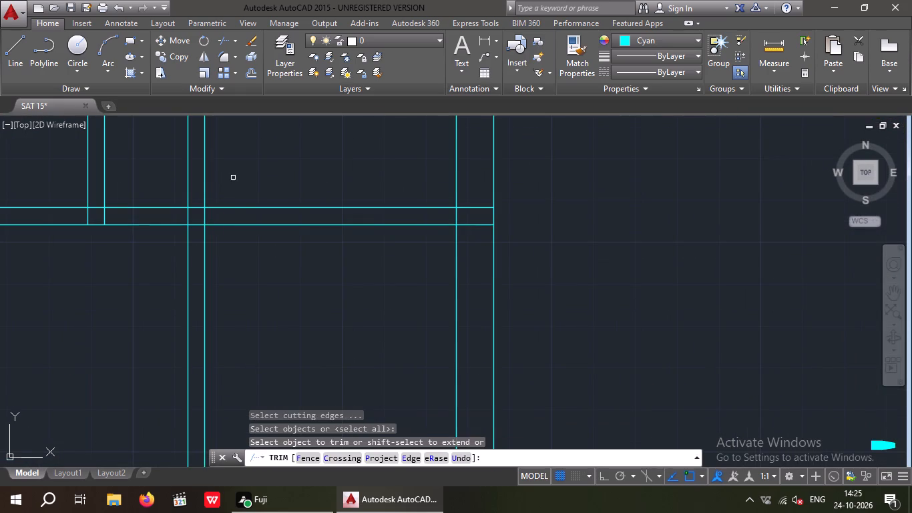
drag(234, 174, 182, 193)
click(156, 182)
scroll(199, 289, down, 1)
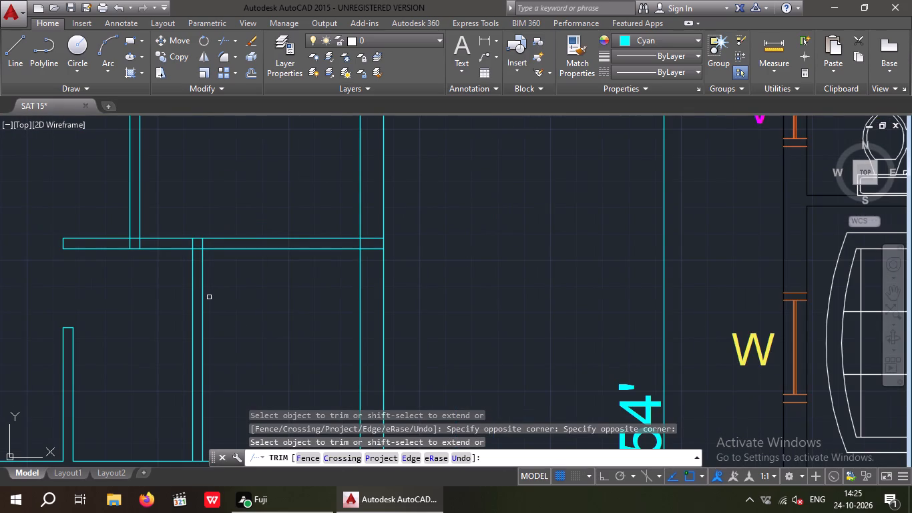
key(Escape)
key(Escape)
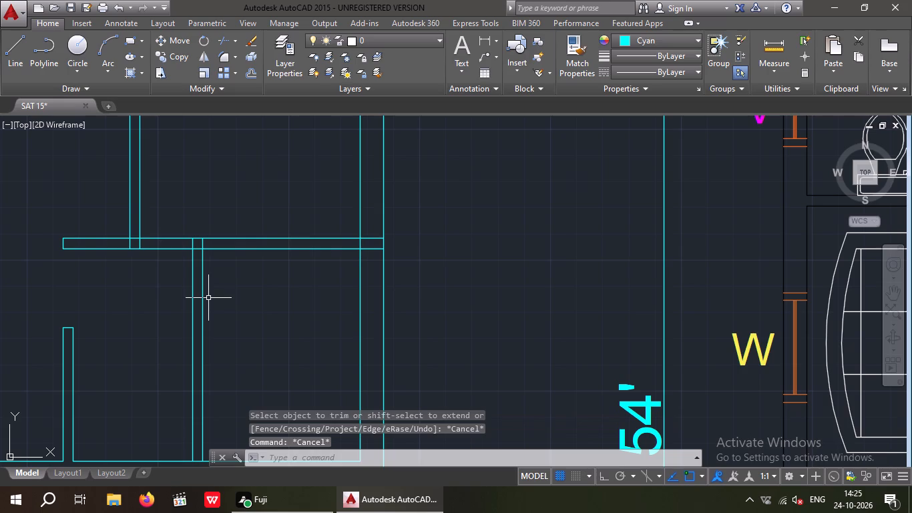
Offset the lower line of the wall between the upper toilet and kitchen 1' down into the kitchen.
key(o)
key(Return)
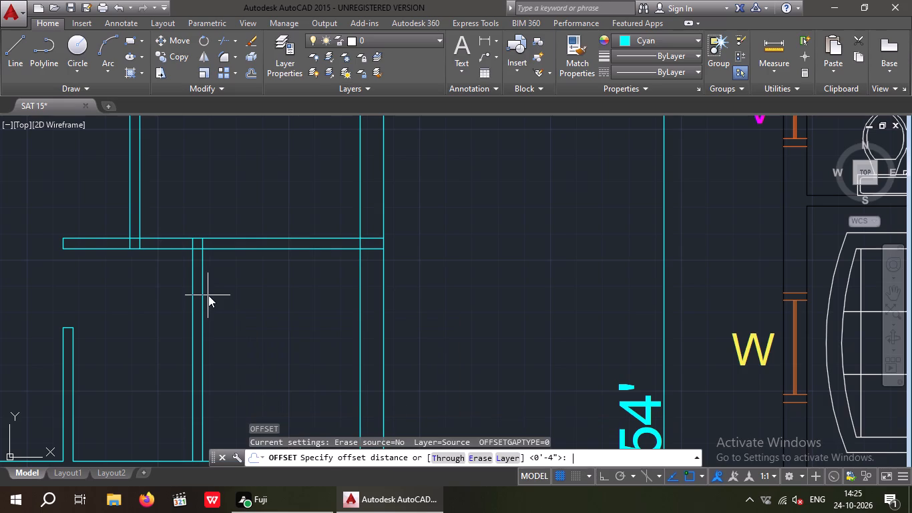
key(1)
key(apostrophe)
key(Return)
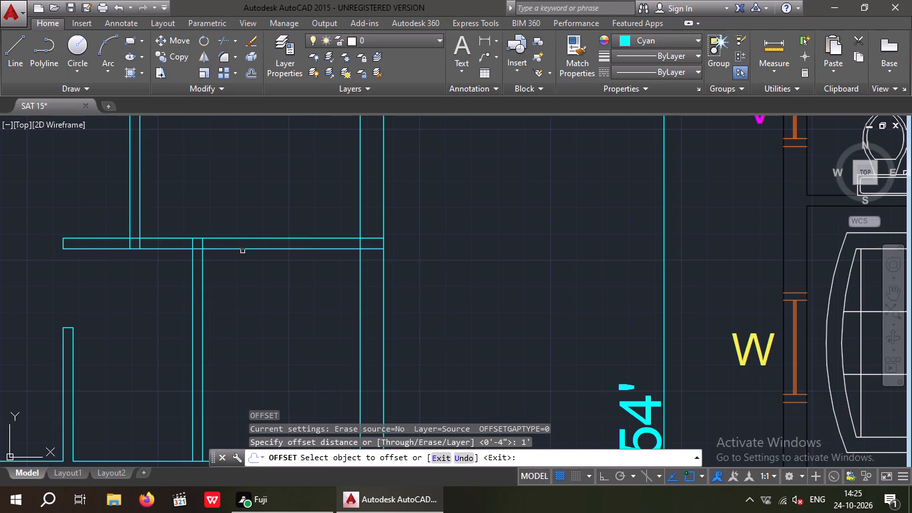
drag(244, 248, 244, 277)
click(248, 295)
key(Escape)
key(Escape)
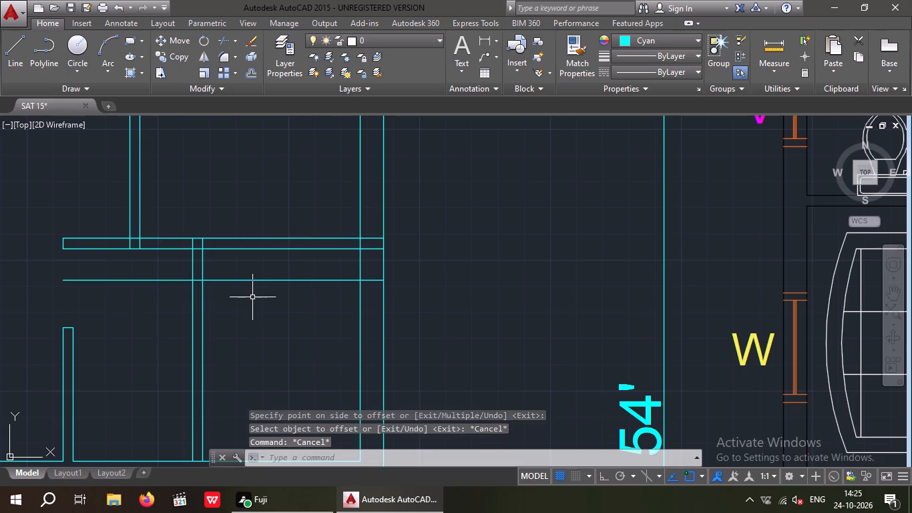
Trim the 1' offset line and the vertical lines below it to leave a short closed stub wall in the upper kitchen.
key(Escape)
key(t)
text(R)
key(space)
key(space)
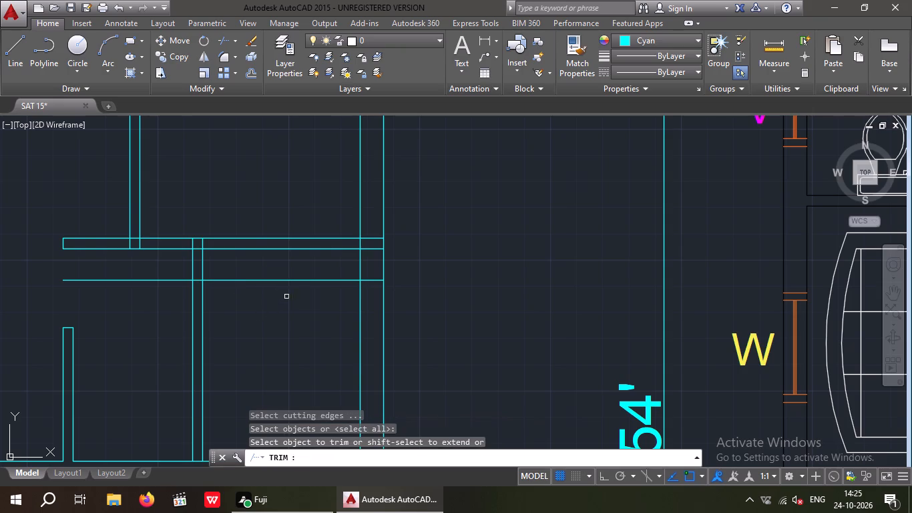
scroll(376, 284, up, 2)
drag(373, 297, 367, 288)
click(353, 251)
scroll(355, 253, down, 2)
drag(276, 289, 266, 284)
click(246, 253)
scroll(249, 264, down, 1)
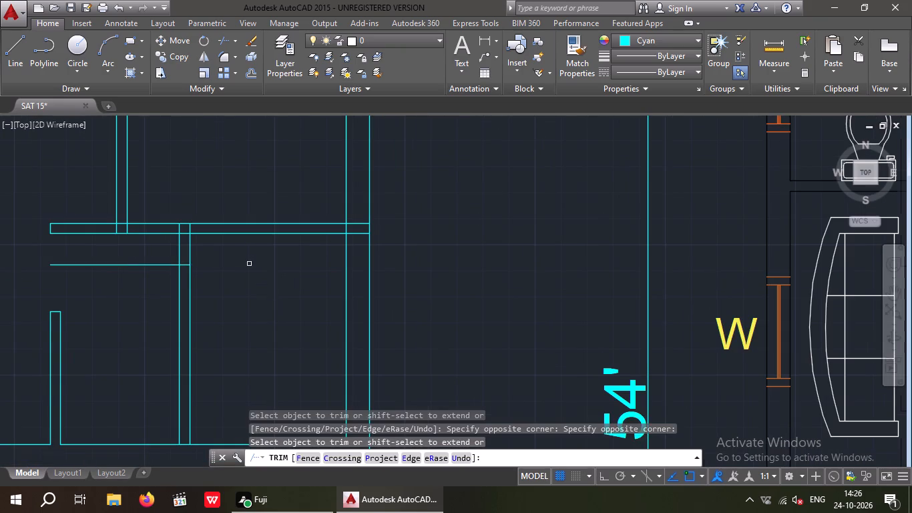
scroll(183, 271, up, 2)
drag(184, 283, 172, 274)
click(150, 238)
scroll(159, 256, down, 1)
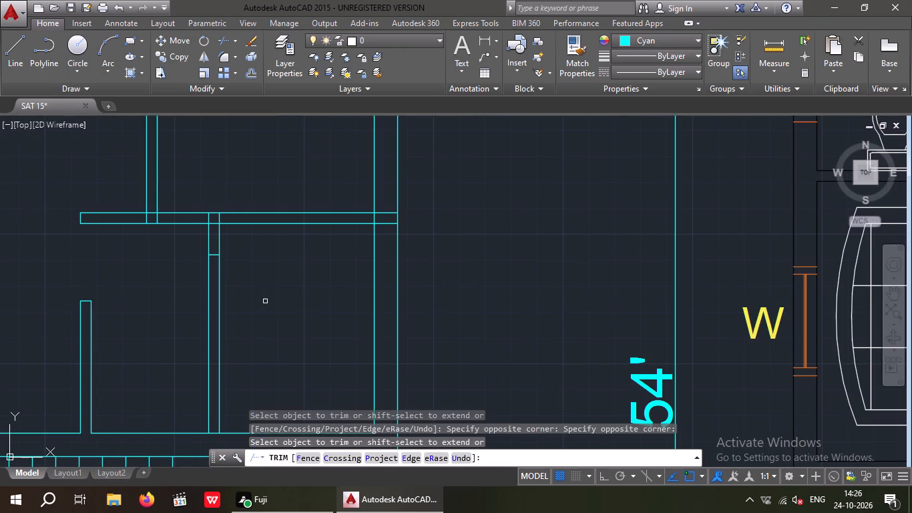
drag(269, 298, 215, 345)
click(200, 351)
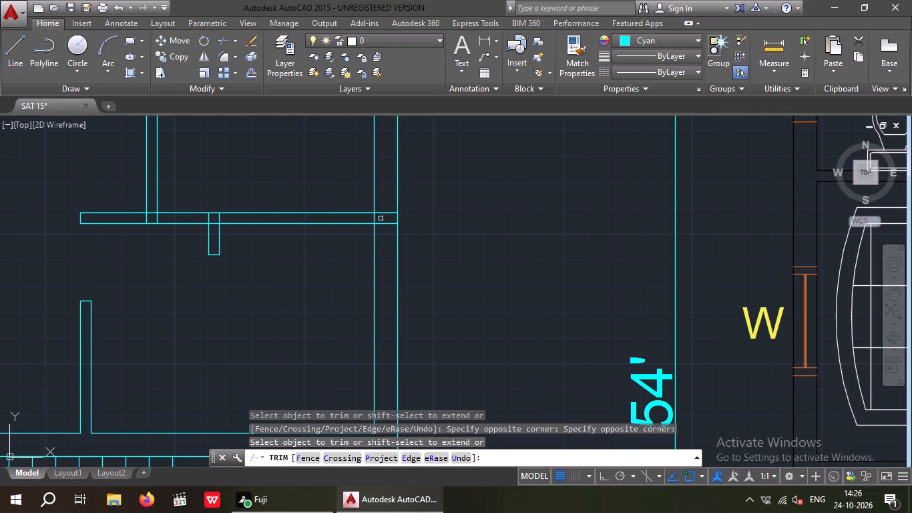
Trim the overlapping lines where the toilet-kitchen wall meets the outer wall so the junction is open.
scroll(381, 213, up, 3)
drag(400, 285, 385, 258)
drag(389, 195, 393, 216)
drag(387, 223, 338, 244)
click(320, 244)
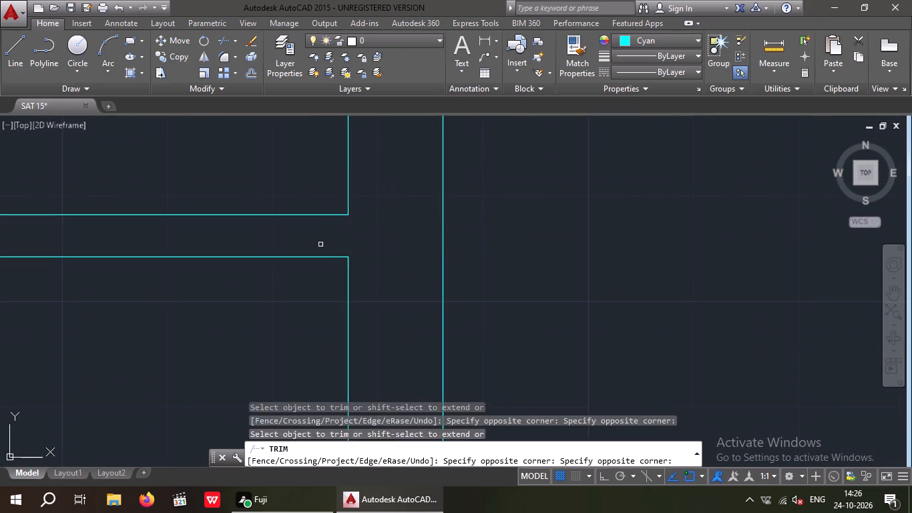
Trim the overlapping lines where the short stub meets the toilet-kitchen wall so the junction is open.
scroll(338, 238, down, 2)
middle_drag(282, 283, 405, 285)
scroll(182, 245, up, 2)
drag(296, 228, 234, 236)
click(216, 229)
drag(253, 277, 253, 259)
click(253, 246)
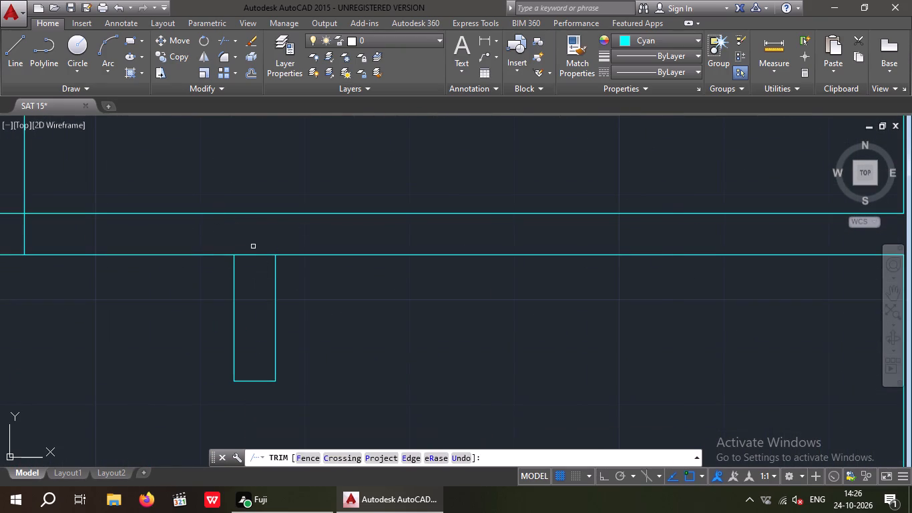
drag(264, 269, 248, 248)
click(246, 240)
scroll(243, 243, down, 3)
middle_drag(223, 271, 273, 293)
scroll(260, 279, down, 2)
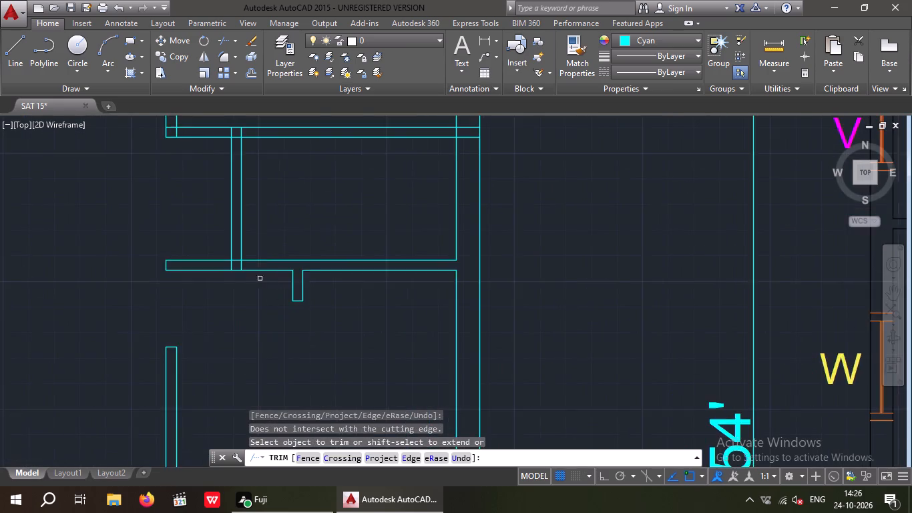
Trim the overlapping lines where the upper toilet's vertical side wall meets the toilet-kitchen wall so the junction is open.
middle_drag(329, 299, 260, 297)
scroll(235, 277, down, 2)
scroll(204, 296, up, 3)
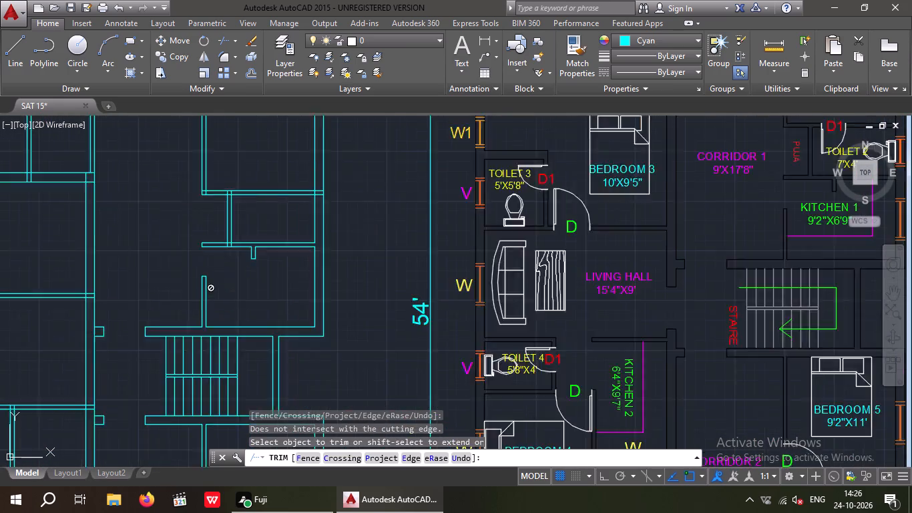
middle_drag(180, 300, 171, 316)
scroll(188, 295, down, 2)
middle_drag(267, 294, 258, 299)
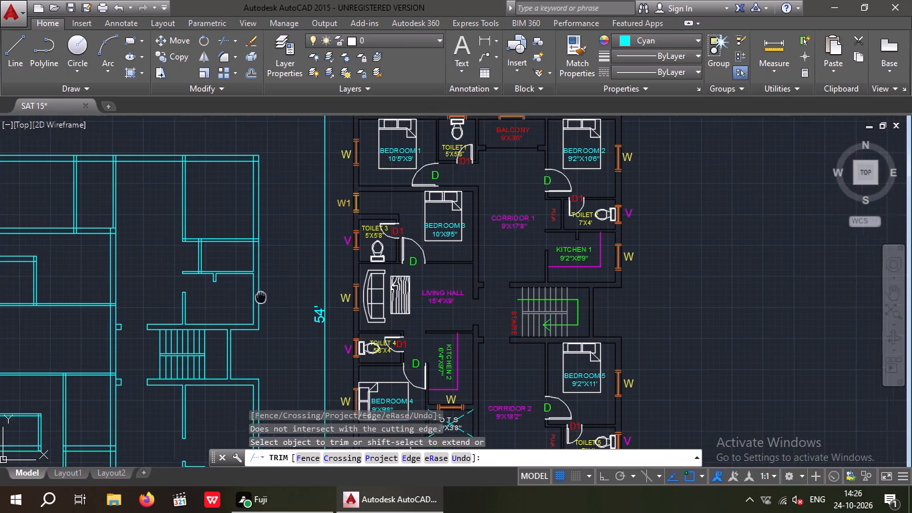
middle_drag(258, 299, 248, 313)
scroll(188, 283, up, 7)
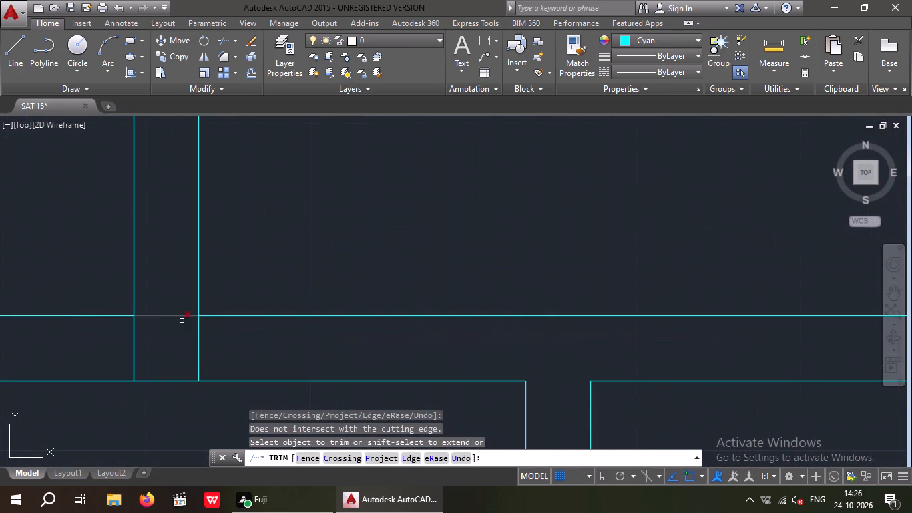
drag(216, 339, 116, 350)
drag(116, 347, 128, 348)
drag(184, 341, 176, 327)
click(175, 293)
scroll(175, 291, down, 3)
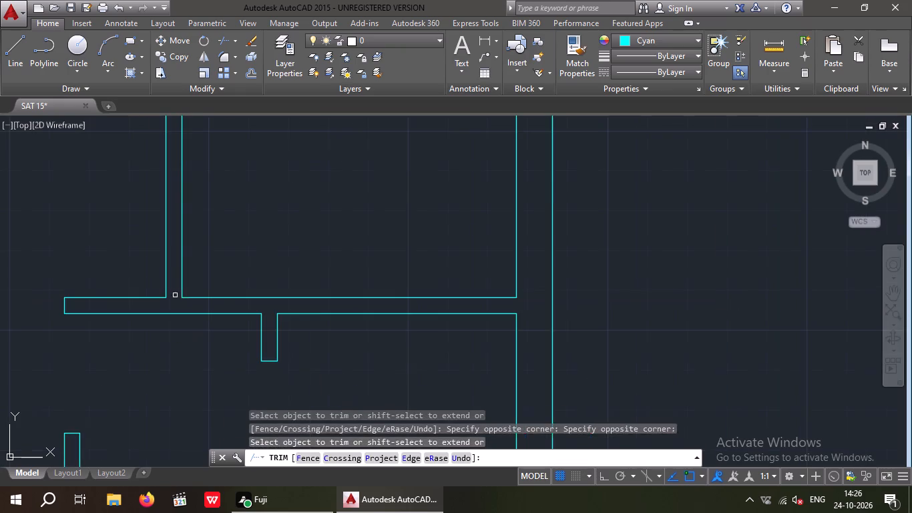
scroll(239, 238, down, 3)
middle_drag(220, 253, 148, 291)
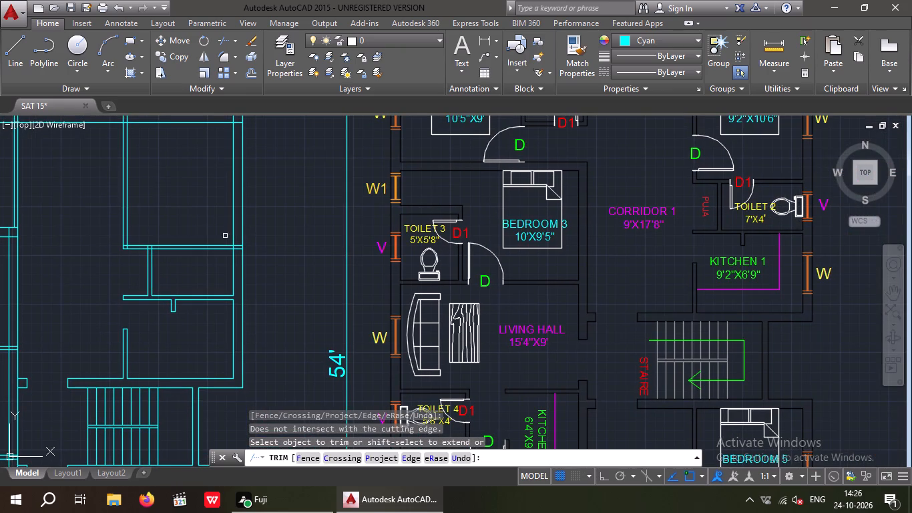
key(Escape)
key(Escape)
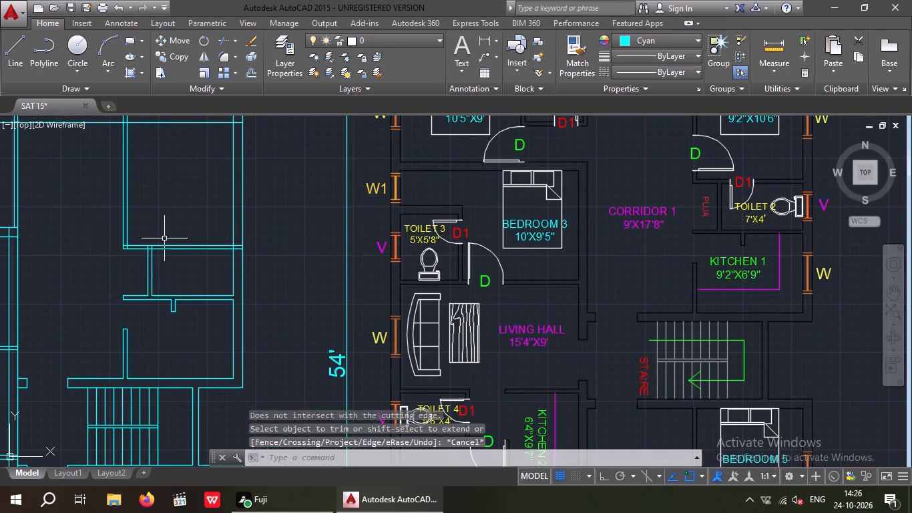
Measure from Toilet 2's side wall to the jamb of its D1 door in the reference plan.
key(Escape)
key(o)
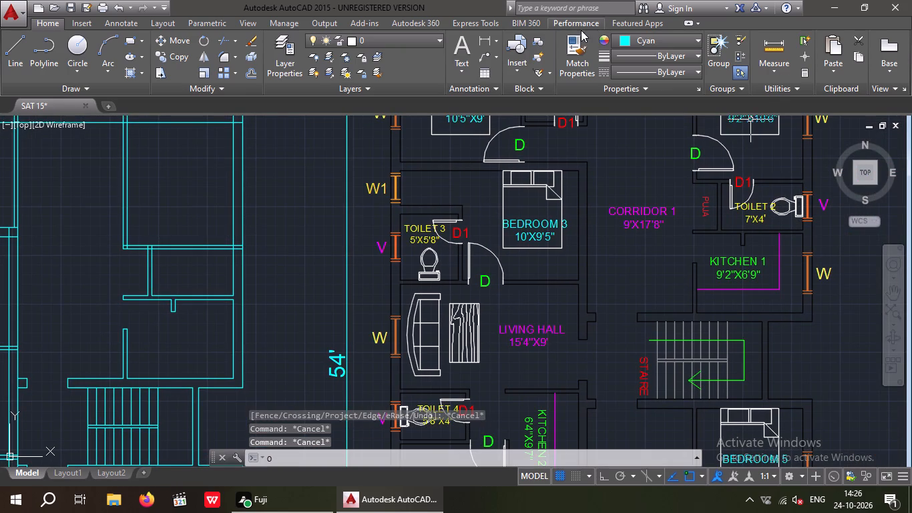
click(486, 36)
middle_drag(666, 152, 523, 181)
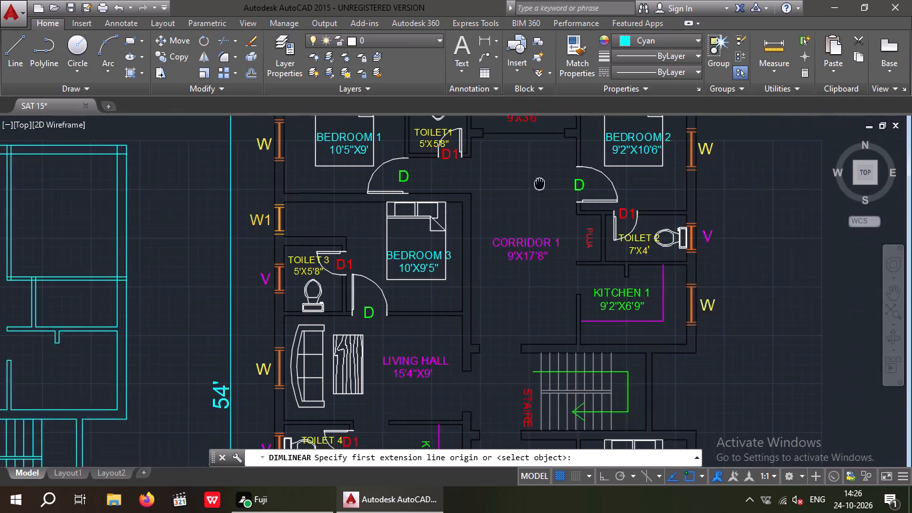
scroll(591, 212, up, 6)
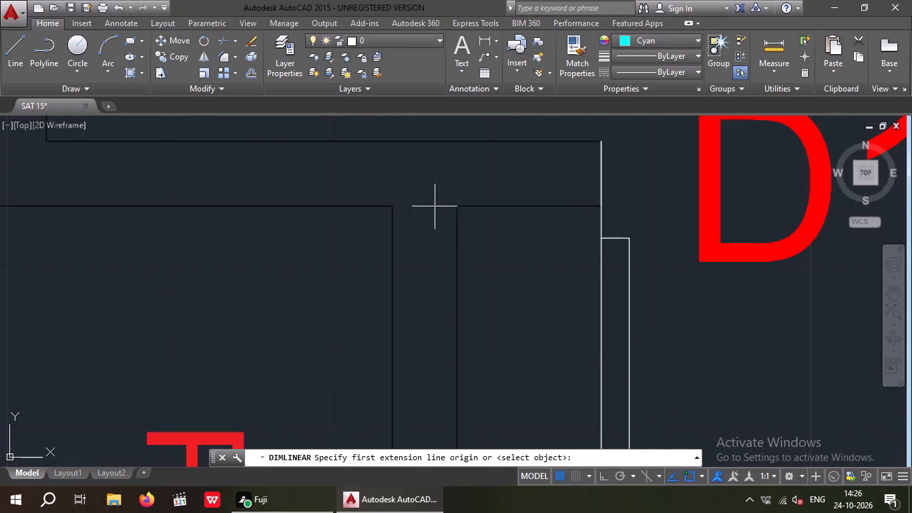
drag(455, 205, 477, 211)
drag(598, 204, 592, 209)
scroll(566, 224, down, 3)
key(Escape)
Offset the inner line of the upper toilet's vertical side wall 9" into the toilet.
scroll(524, 227, down, 3)
scroll(460, 249, down, 1)
middle_drag(509, 248, 592, 232)
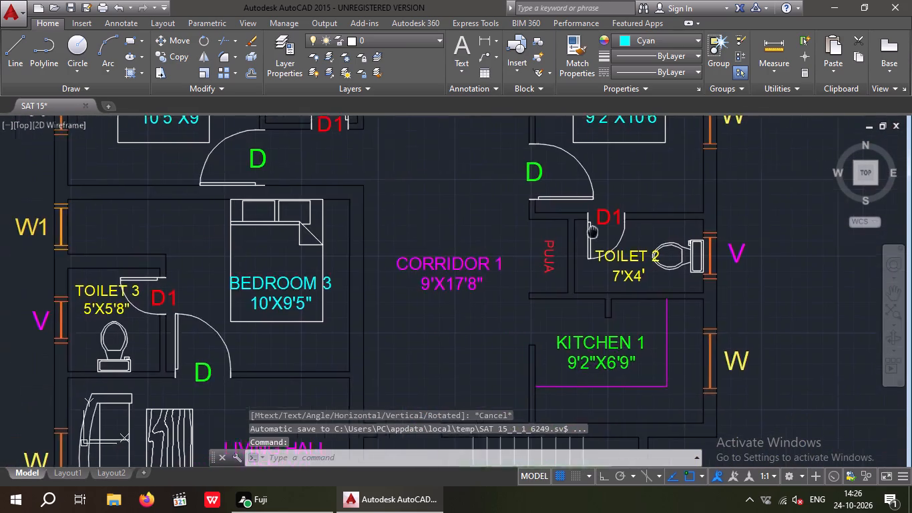
middle_drag(592, 232, 598, 231)
scroll(554, 232, down, 1)
scroll(422, 258, down, 1)
middle_drag(548, 234, 554, 233)
middle_drag(448, 259, 573, 239)
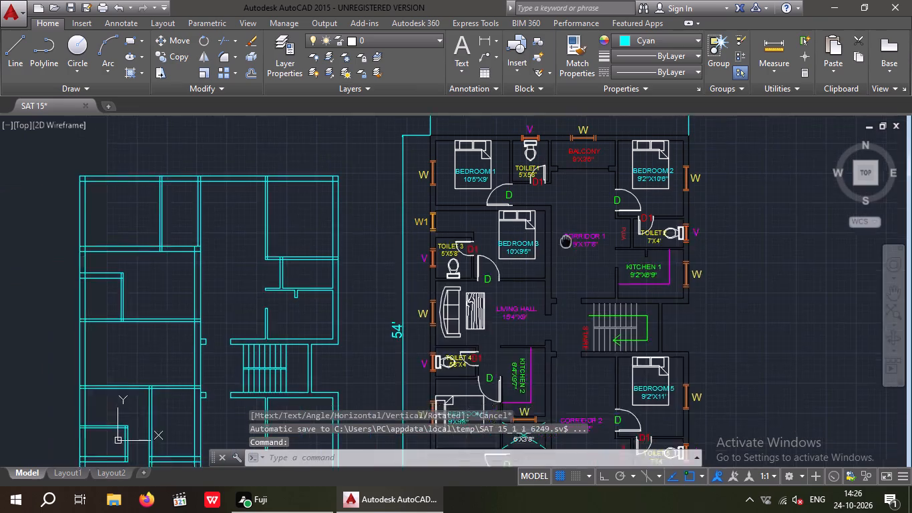
middle_drag(573, 239, 596, 231)
scroll(320, 257, up, 3)
key(Escape)
key(Escape)
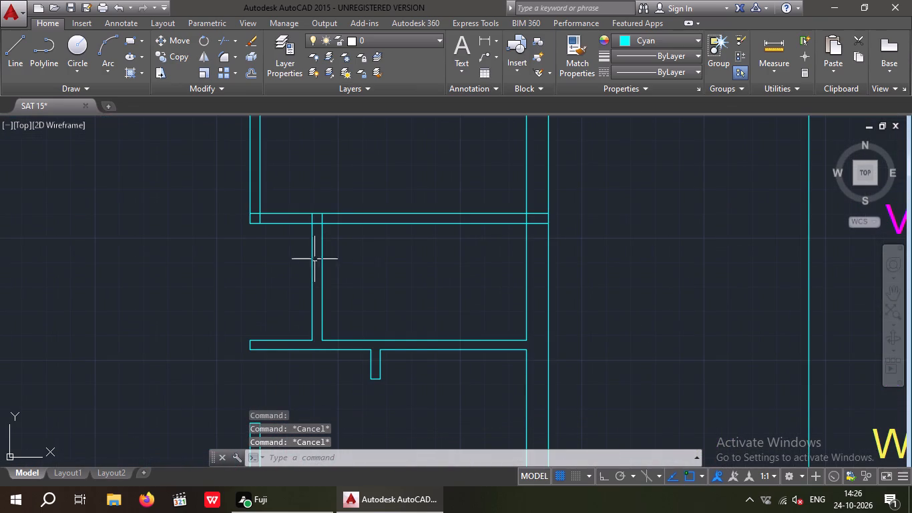
key(o)
key(Return)
key(9)
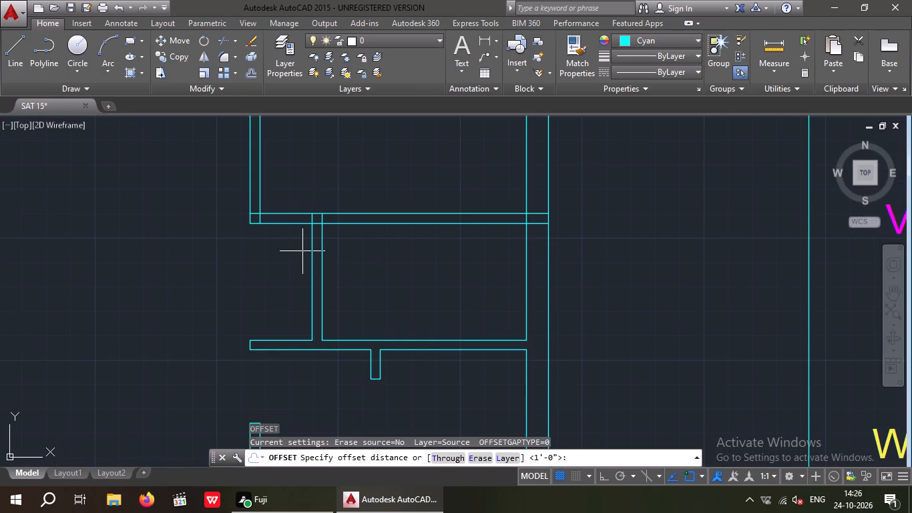
key(shift+quotedbl)
key(Return)
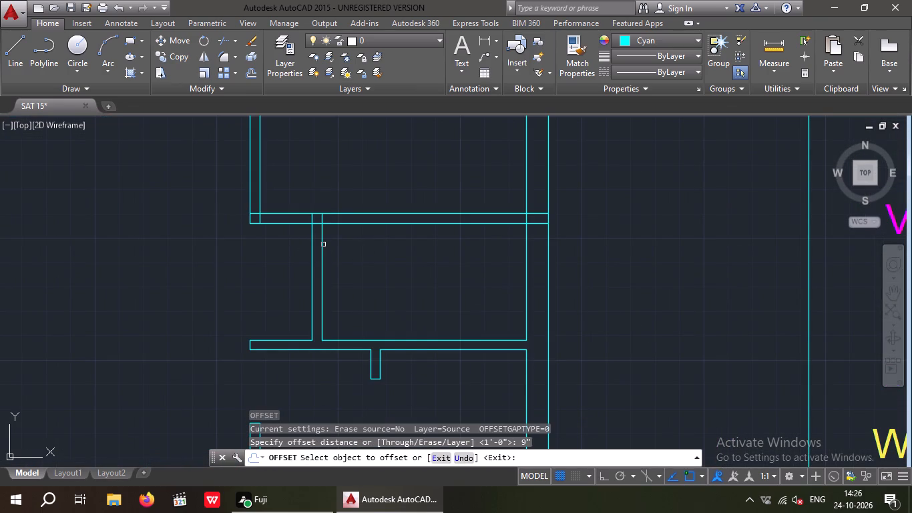
drag(322, 244, 330, 244)
click(365, 239)
key(Escape)
key(Escape)
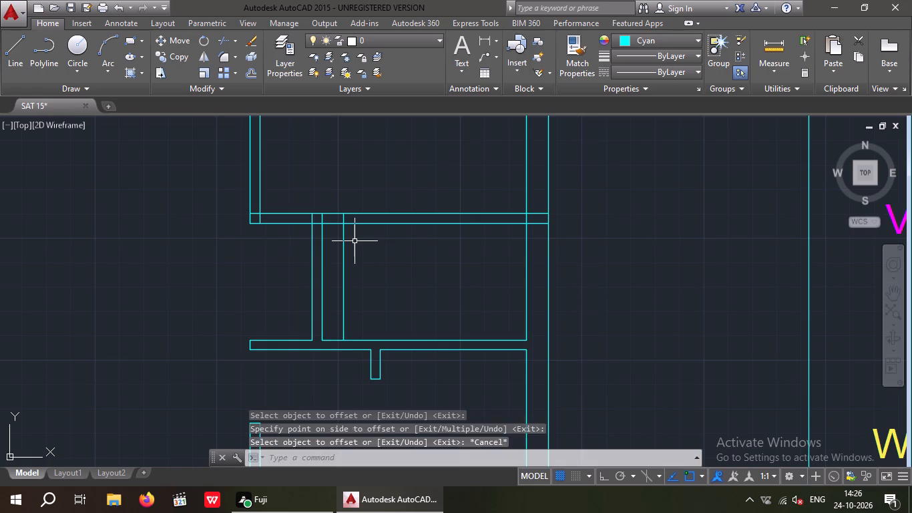
key(Escape)
Offset the new 9" line a further 2' into the upper toilet to mark the other door jamb.
key(o)
key(Return)
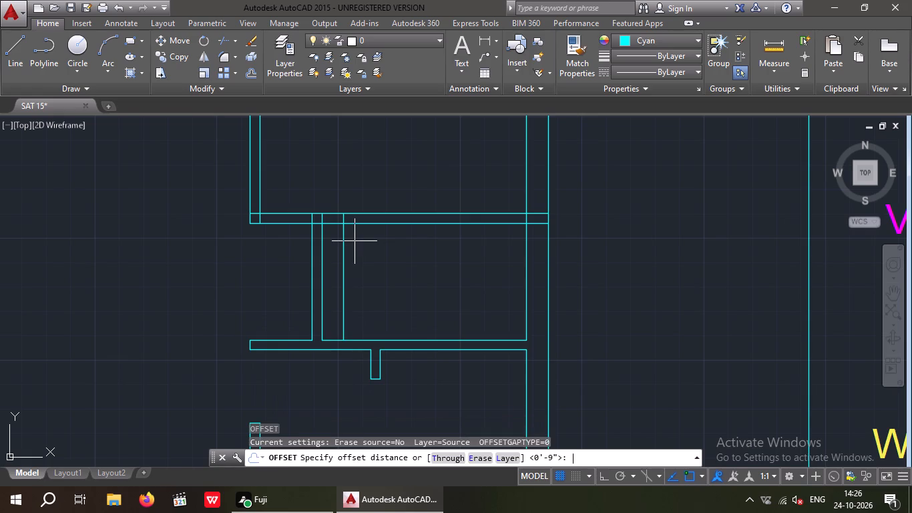
key(2)
key(apostrophe)
key(Return)
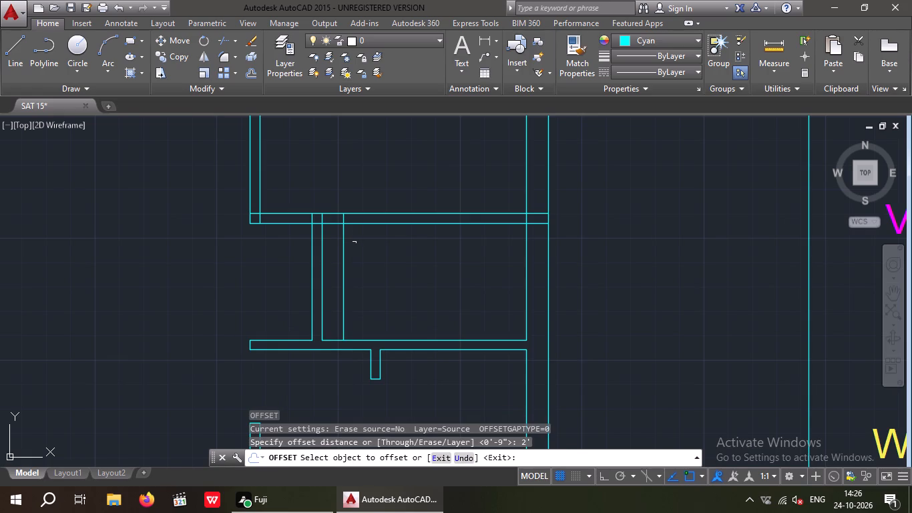
drag(345, 250, 353, 252)
click(401, 252)
key(Escape)
key(Escape)
key(Escape)
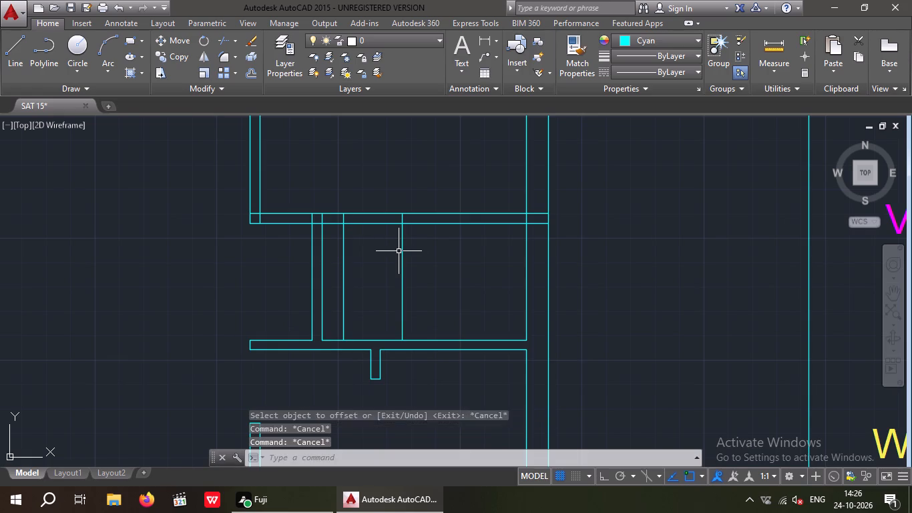
key(Escape)
Trim the two jamb lines and the wall lines between them to cut a 2' door opening in the upper toilet's top wall.
key(t)
key(r)
key(space)
key(space)
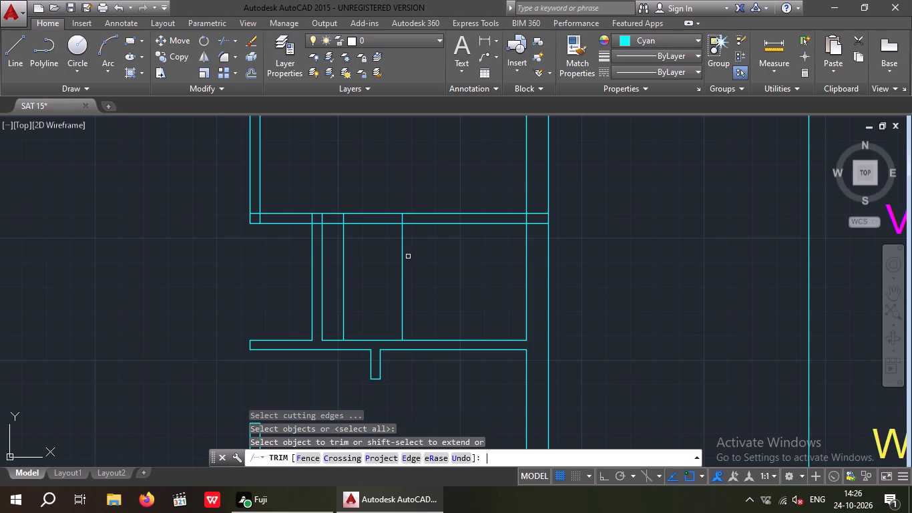
scroll(422, 257, up, 2)
drag(428, 239, 312, 291)
click(200, 308)
scroll(265, 263, down, 1)
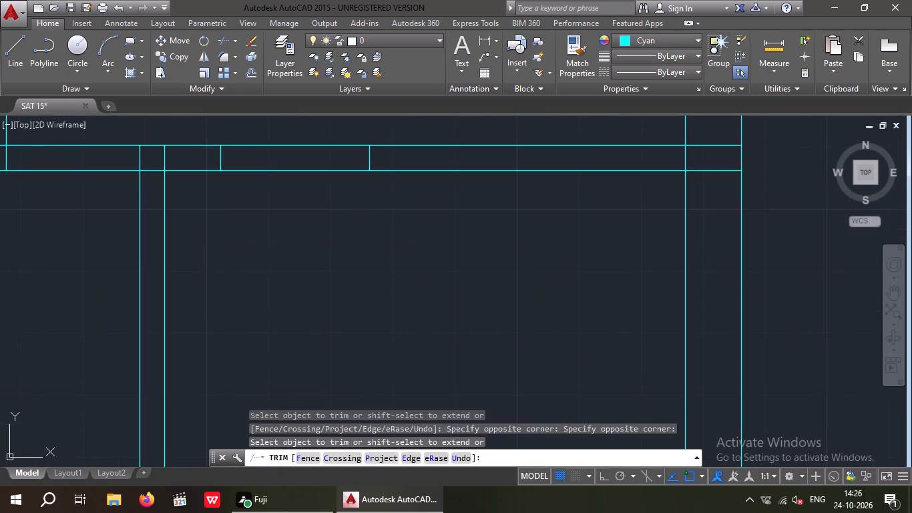
scroll(265, 263, down, 1)
drag(285, 245, 282, 235)
click(276, 194)
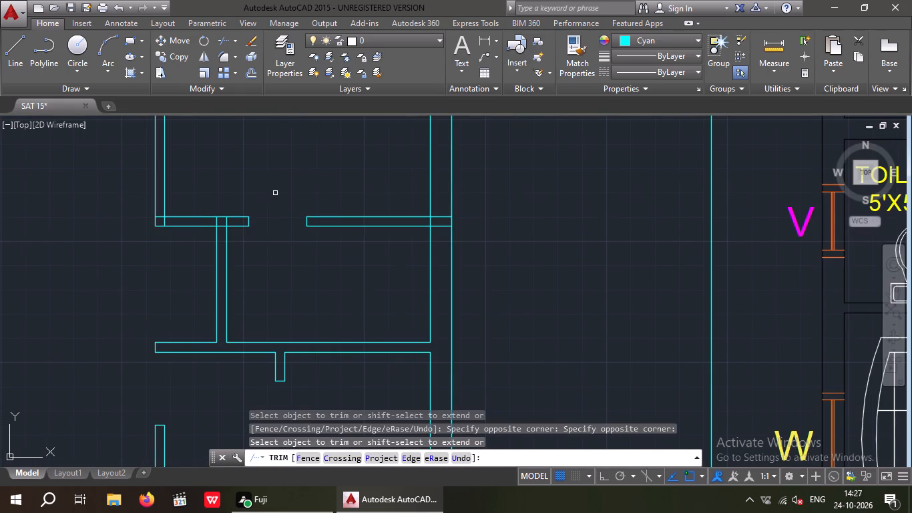
Trim the overlapping lines where the upper toilet's top wall meets the outer wall so the junction is open.
scroll(288, 199, down, 1)
scroll(385, 218, up, 3)
drag(385, 228, 383, 212)
click(367, 164)
scroll(346, 199, up, 2)
drag(370, 186, 311, 205)
click(311, 205)
scroll(312, 205, down, 3)
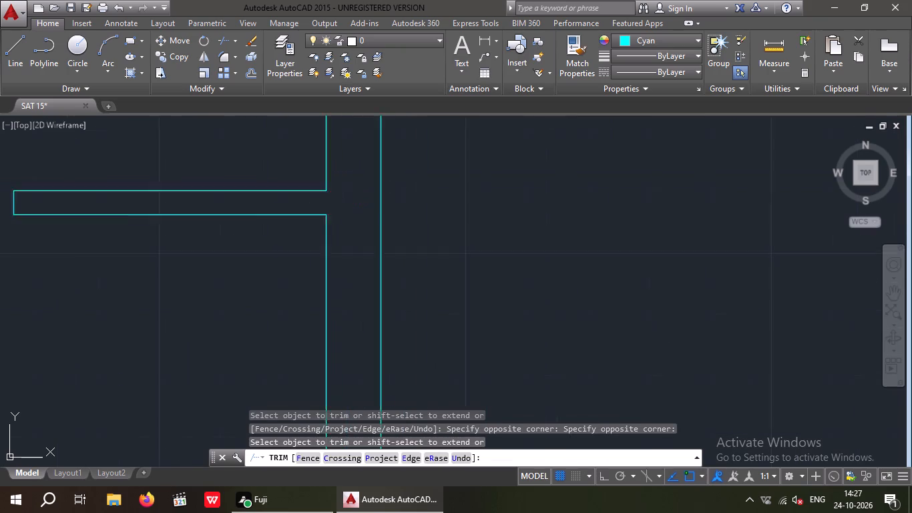
Trim the overlapping lines where the upper toilet's vertical side wall meets its top wall so the junction is open.
middle_drag(273, 274, 453, 288)
scroll(345, 299, down, 2)
scroll(273, 261, up, 4)
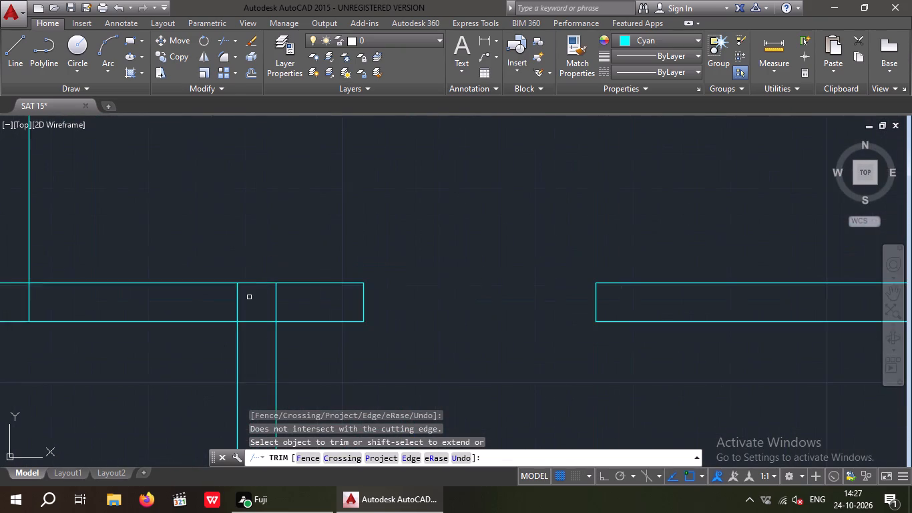
scroll(249, 297, up, 1)
drag(326, 299, 246, 313)
click(209, 313)
drag(266, 361, 261, 335)
click(260, 317)
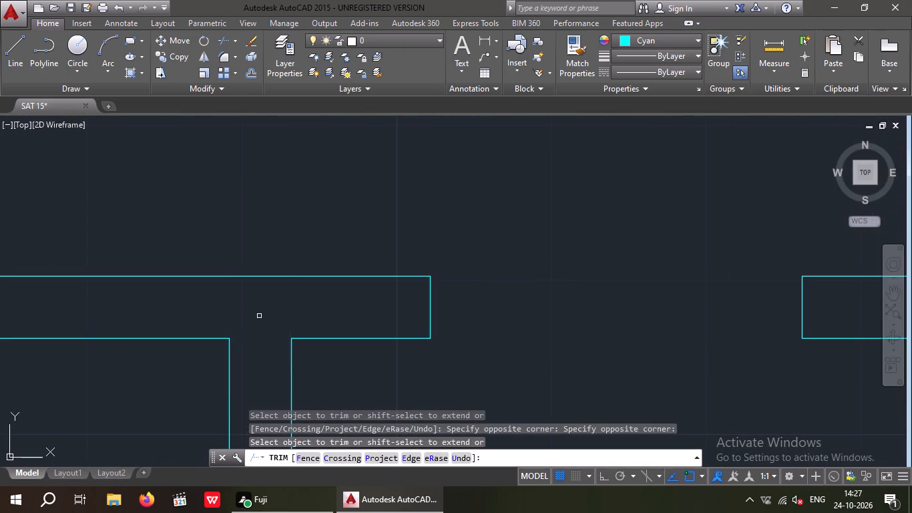
scroll(264, 314, down, 2)
middle_drag(357, 321, 343, 316)
scroll(335, 288, down, 2)
middle_drag(376, 305, 320, 301)
scroll(314, 279, down, 2)
middle_drag(326, 283, 188, 285)
key(Escape)
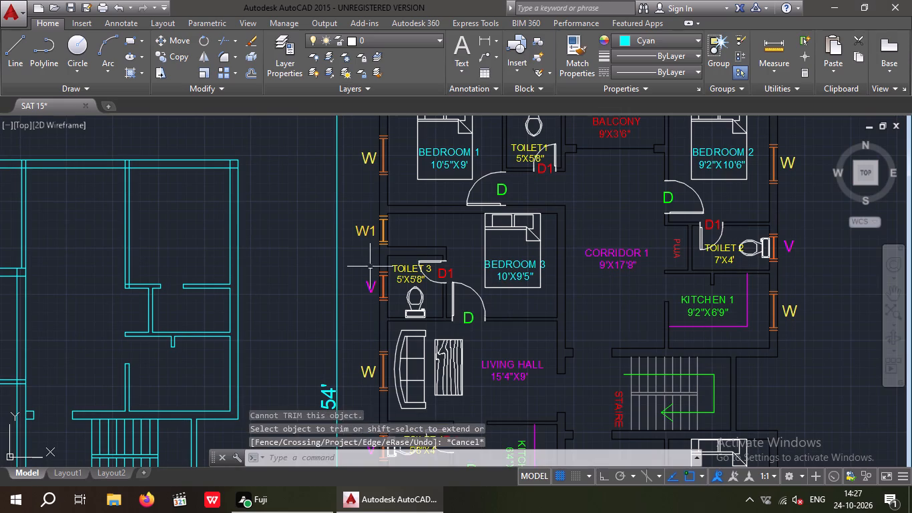
key(Escape)
Offset the upper line of the toilet-bedroom wall 9" upward into the upper bedroom.
key(o)
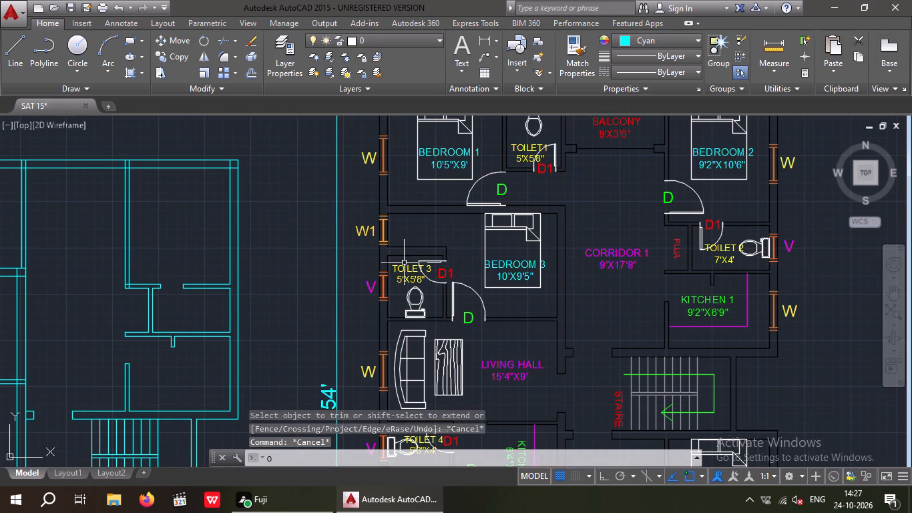
key(Return)
key(9)
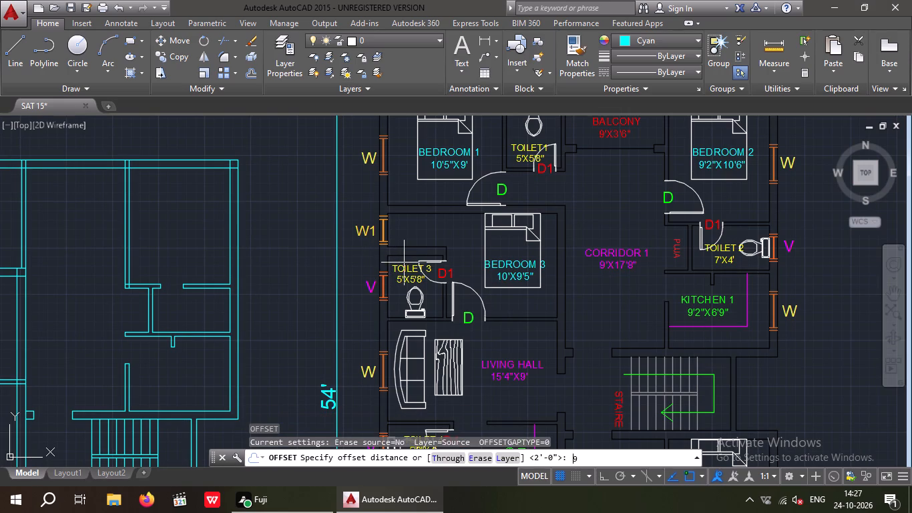
key(shift+quotedbl)
key(Return)
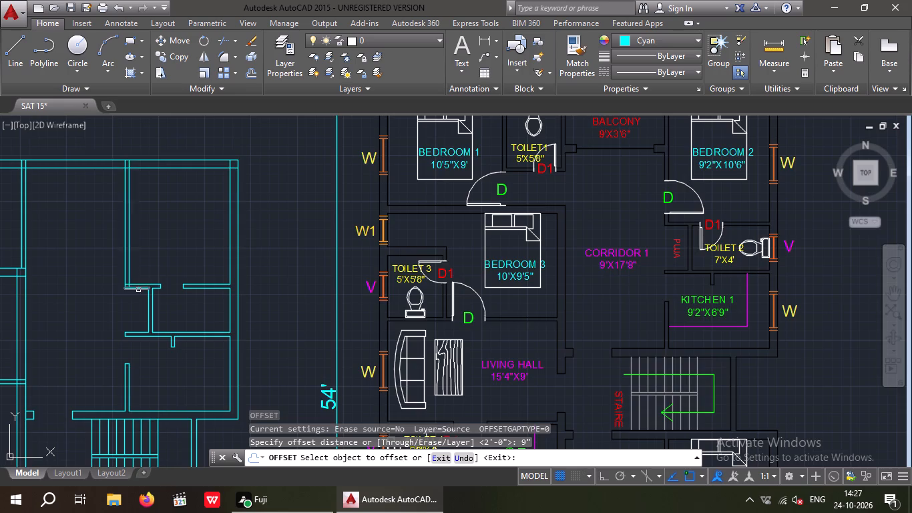
scroll(136, 289, up, 2)
middle_drag(170, 281, 234, 324)
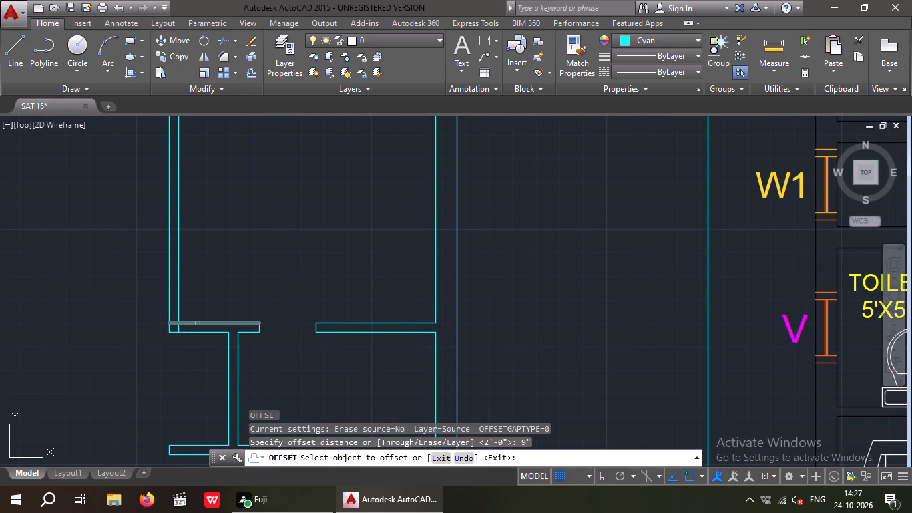
drag(197, 323, 198, 314)
click(197, 267)
key(Escape)
key(Escape)
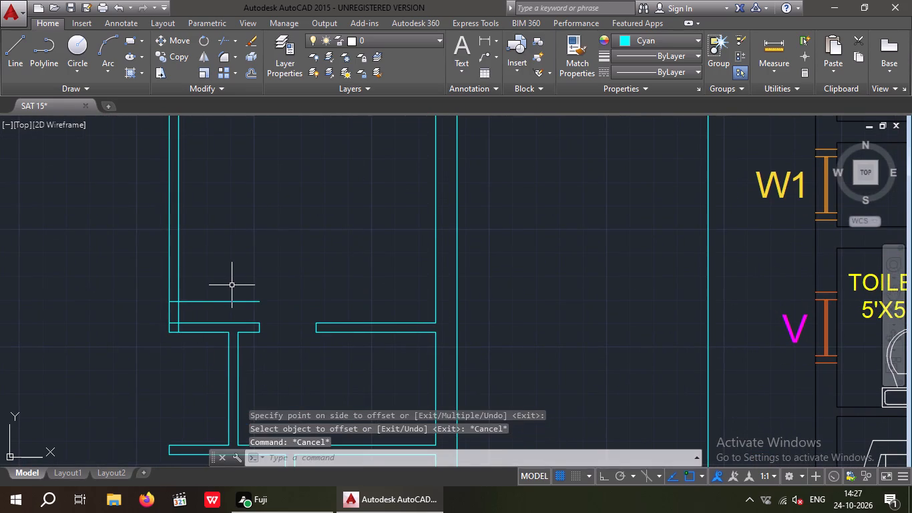
Offset the new 9" line a further 3' upward to mark the other jamb of the bedroom door.
key(o)
key(Return)
text(36)
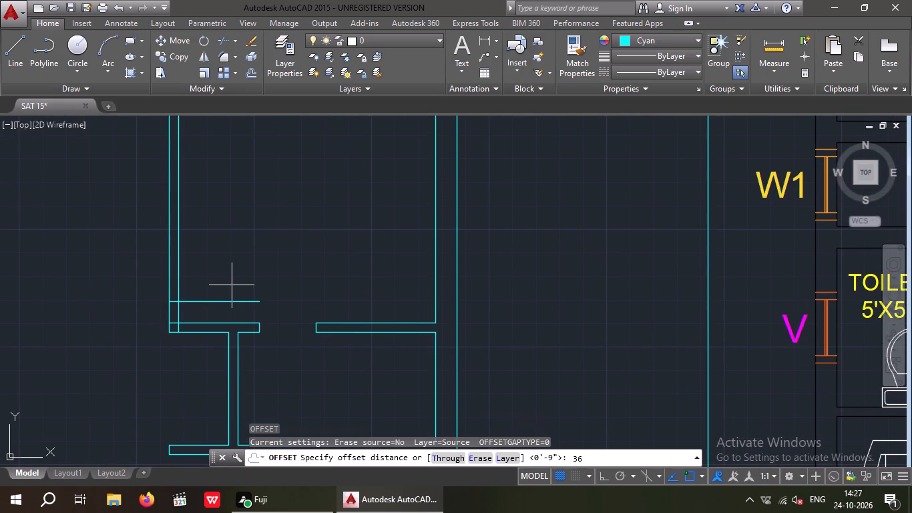
key(BackSpace)
key(apostrophe)
key(Return)
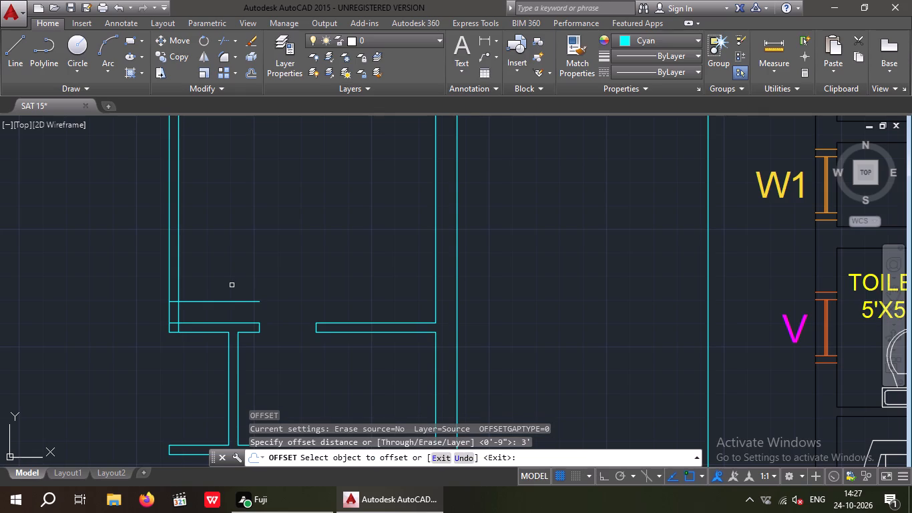
click(210, 304)
click(212, 272)
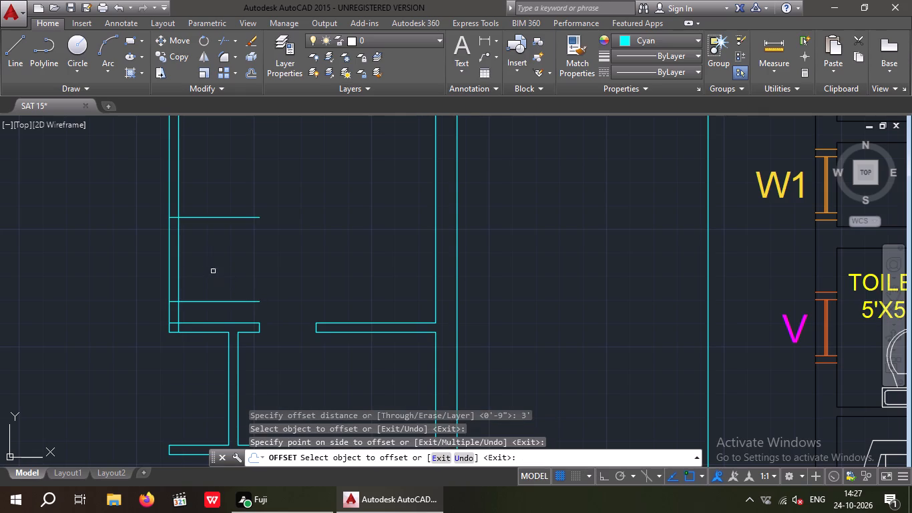
key(Escape)
key(Escape)
key(Escape)
Trim both offset jamb lines back to the thickness of the bedroom's vertical corridor wall.
text(TR)
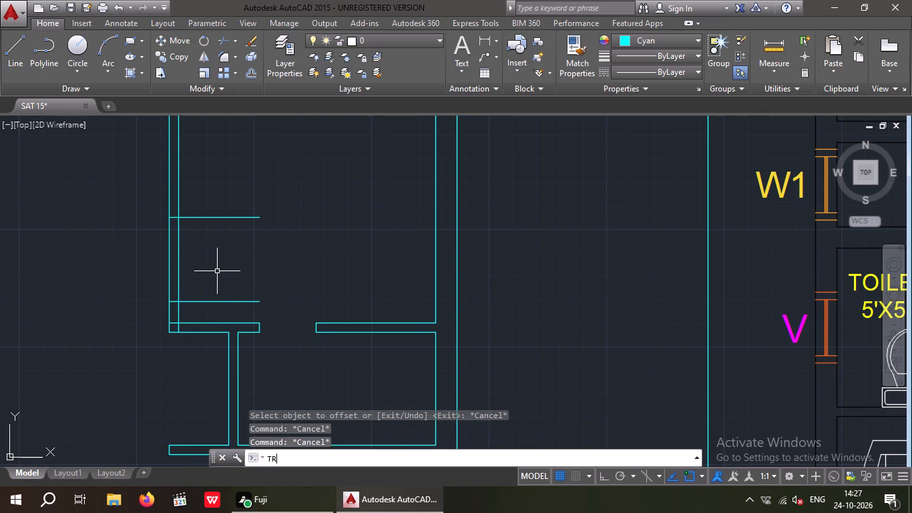
key(space)
key(space)
drag(256, 311, 256, 311)
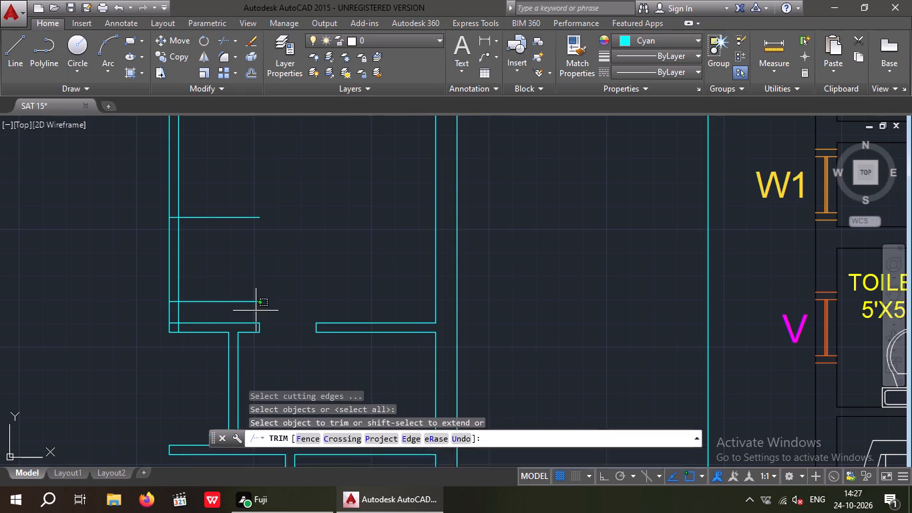
drag(256, 311, 231, 295)
click(212, 199)
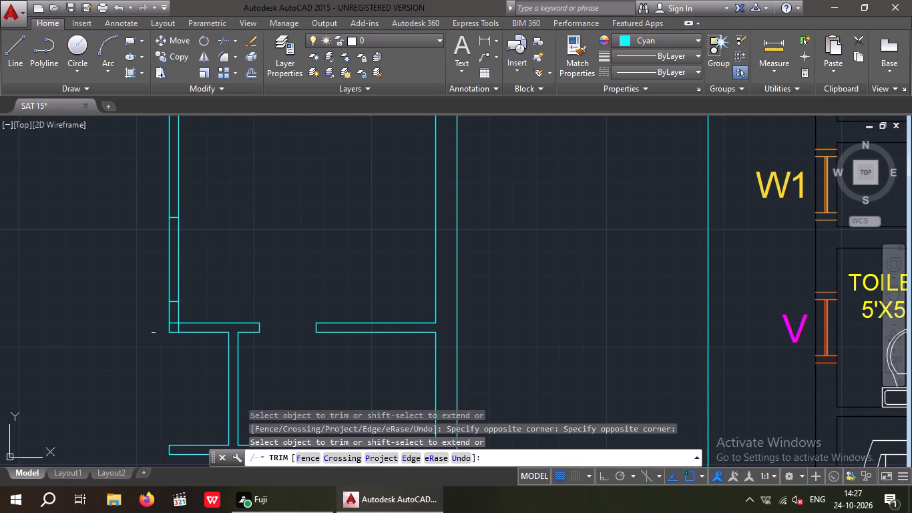
Trim the overlapping lines at the corner where the bedroom's corridor wall meets the toilet-bedroom wall.
scroll(172, 325, up, 4)
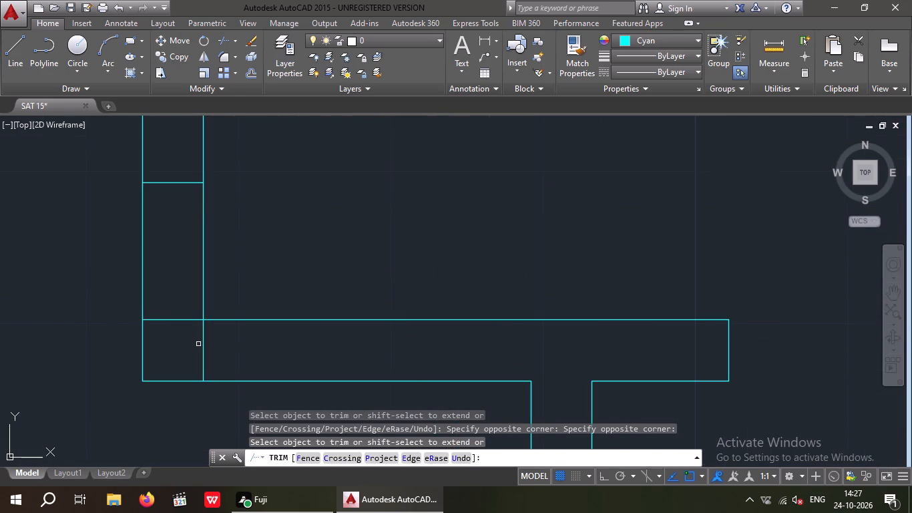
drag(220, 343, 193, 371)
click(182, 365)
drag(178, 357, 172, 344)
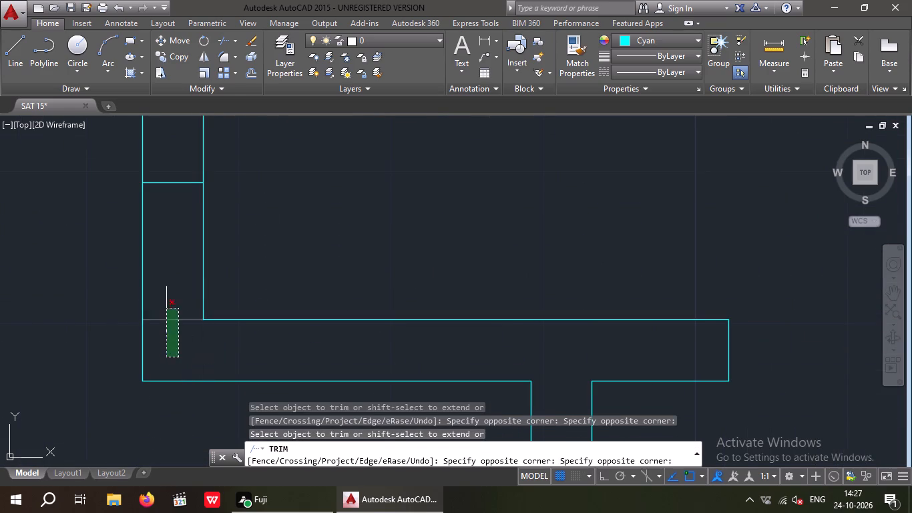
click(166, 309)
Trim the corridor wall lines between the two jamb lines to cut the upper bedroom's 3' door opening.
scroll(166, 309, down, 2)
middle_drag(272, 290, 258, 376)
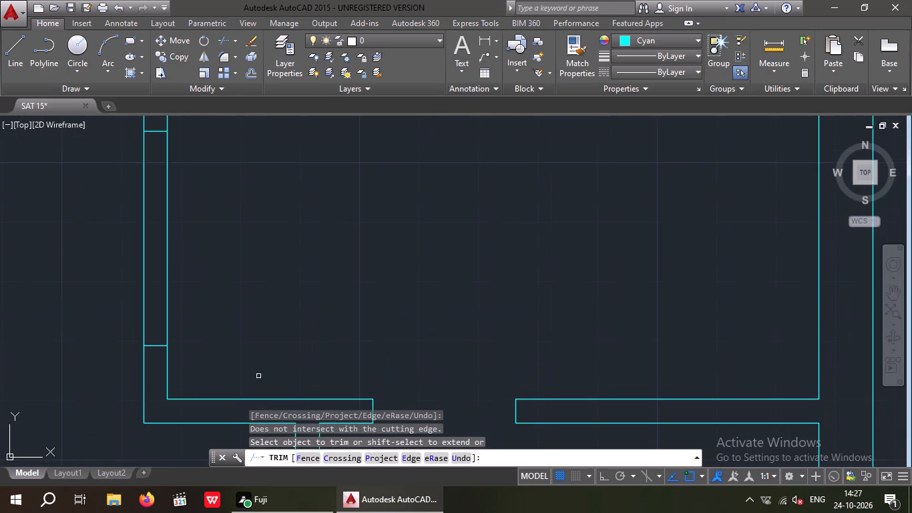
drag(282, 155, 65, 238)
drag(31, 257, 47, 257)
scroll(116, 220, down, 4)
middle_drag(184, 226, 165, 249)
scroll(183, 233, down, 1)
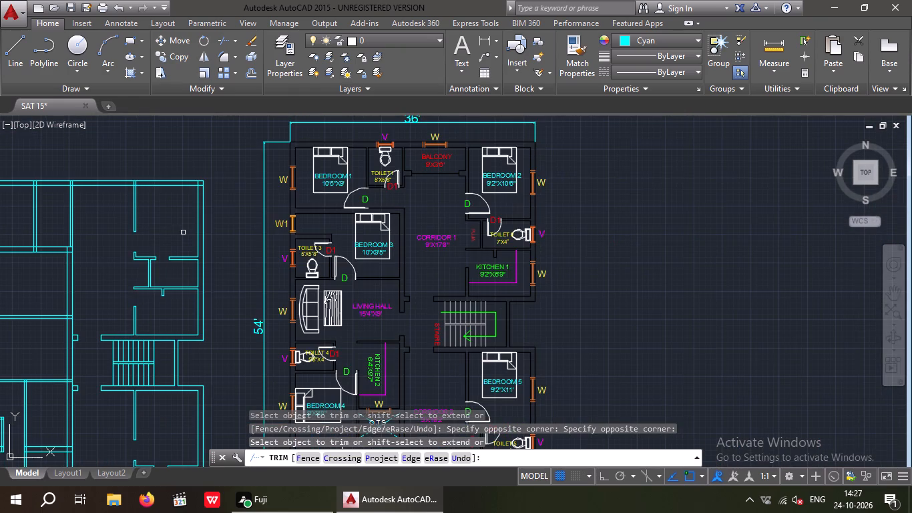
Offset the inner line of the top exterior wall 3'6" downward to mark the balcony depth.
key(Escape)
key(Escape)
scroll(111, 188, up, 1)
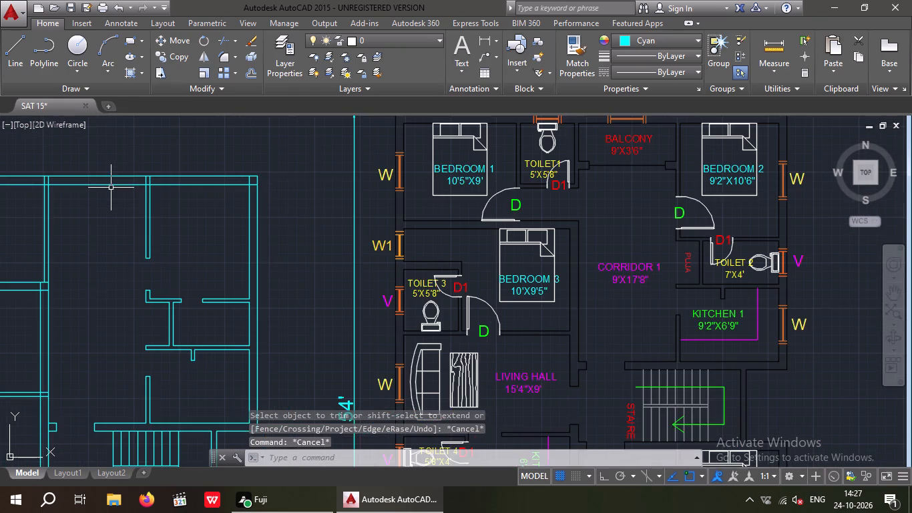
middle_drag(118, 210, 124, 246)
key(Escape)
key(Escape)
key(o)
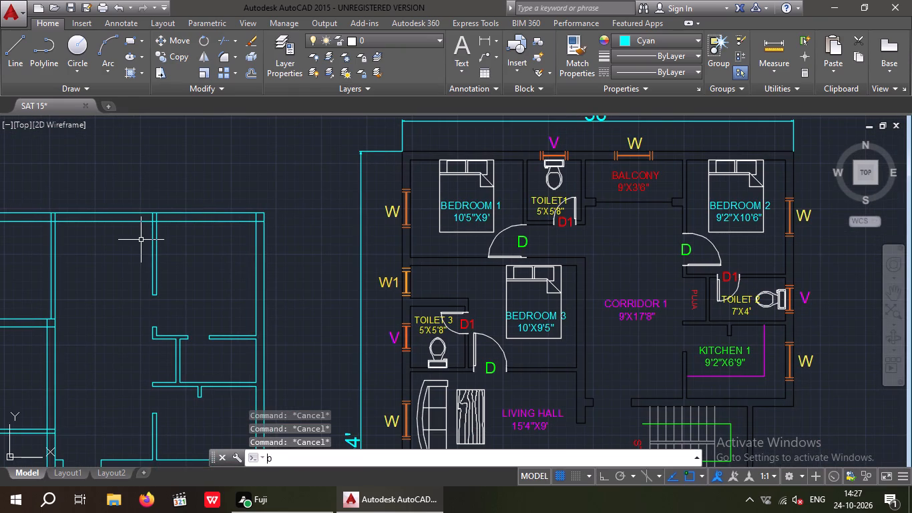
key(Return)
key(3)
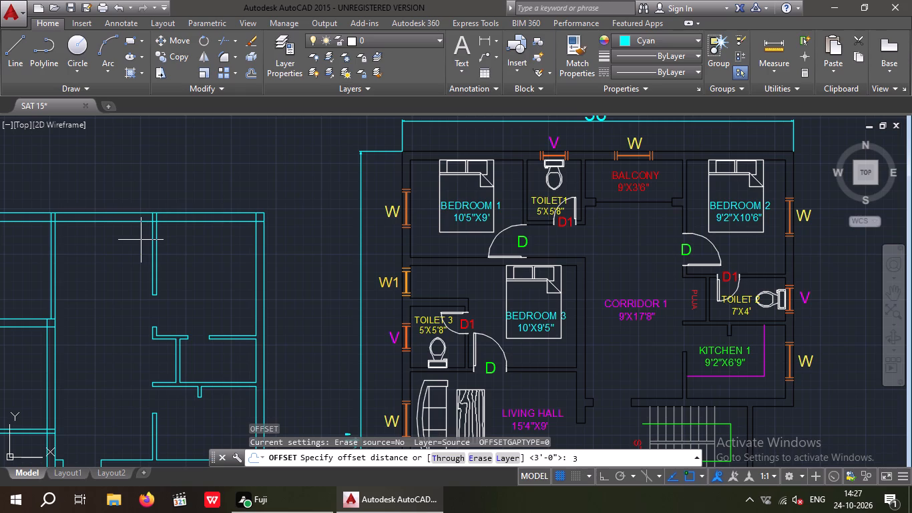
key(apostrophe)
key(6)
key(shift+quotedbl)
key(Return)
middle_drag(95, 225, 223, 238)
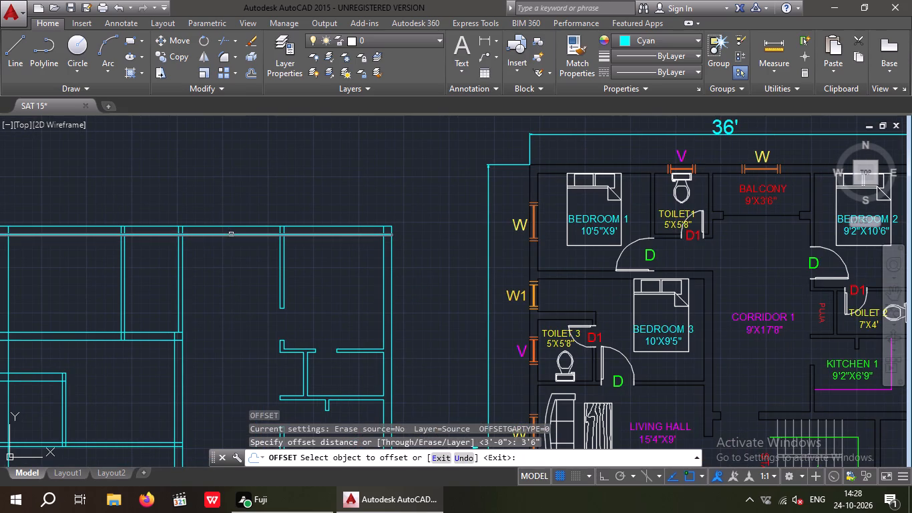
click(230, 236)
click(234, 257)
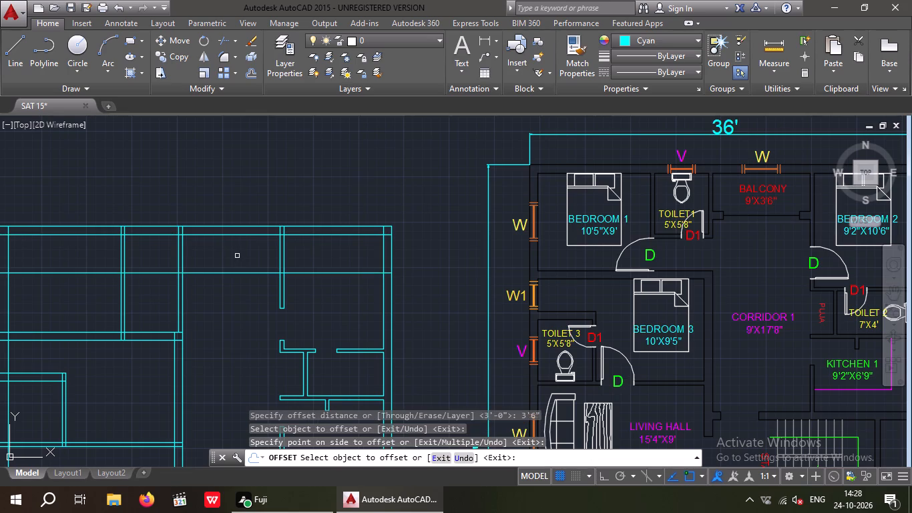
key(Escape)
key(Escape)
Offset the new balcony depth line 9" further downward to form the balcony's front wall.
key(o)
key(Return)
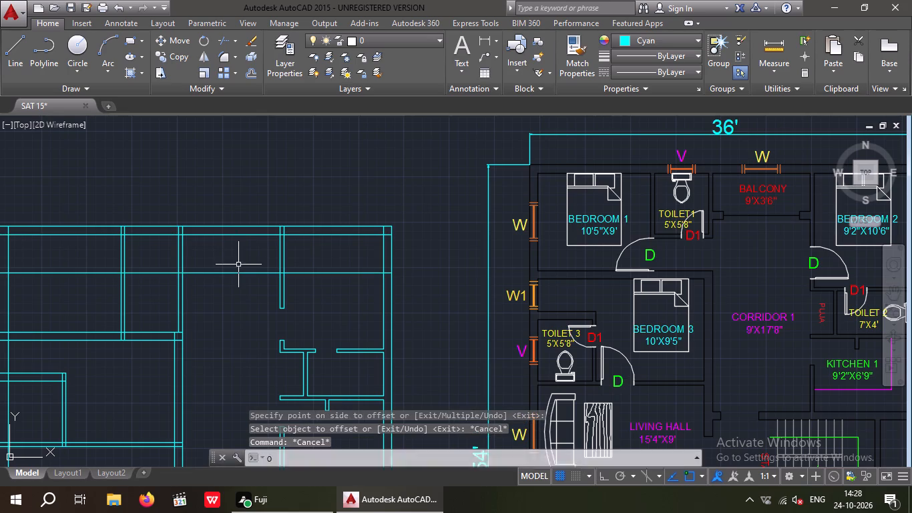
key(9)
key(shift+quotedbl)
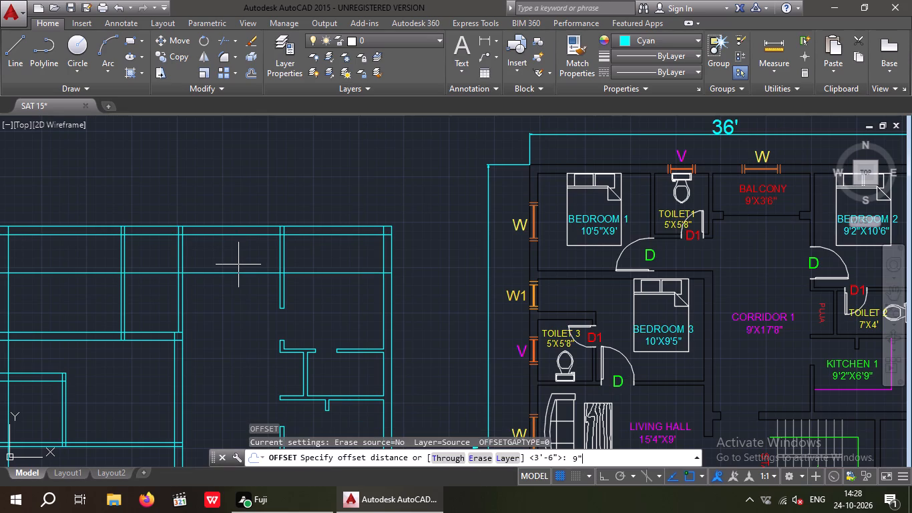
key(Return)
scroll(238, 282, up, 1)
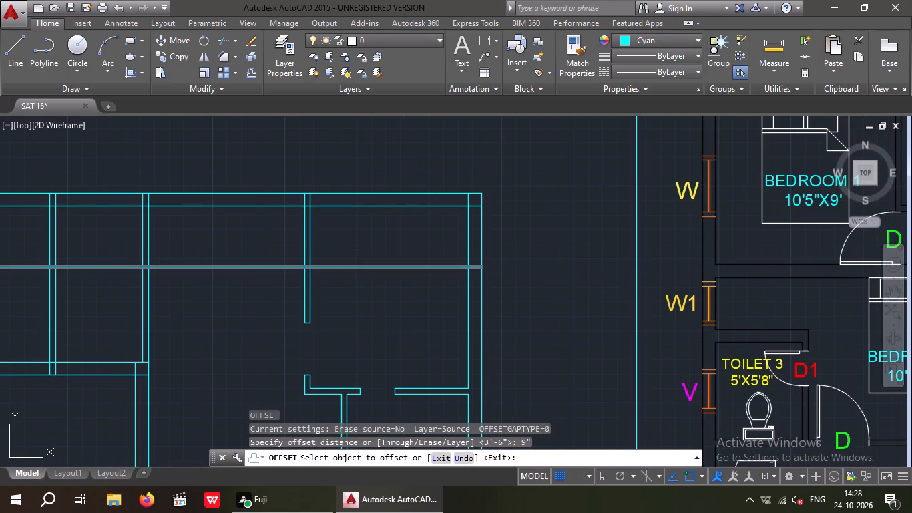
drag(241, 267, 244, 275)
click(244, 283)
key(Escape)
key(Escape)
key(Escape)
Trim away the two balcony wall lines that run past the balcony's toilet-side wall.
key(t)
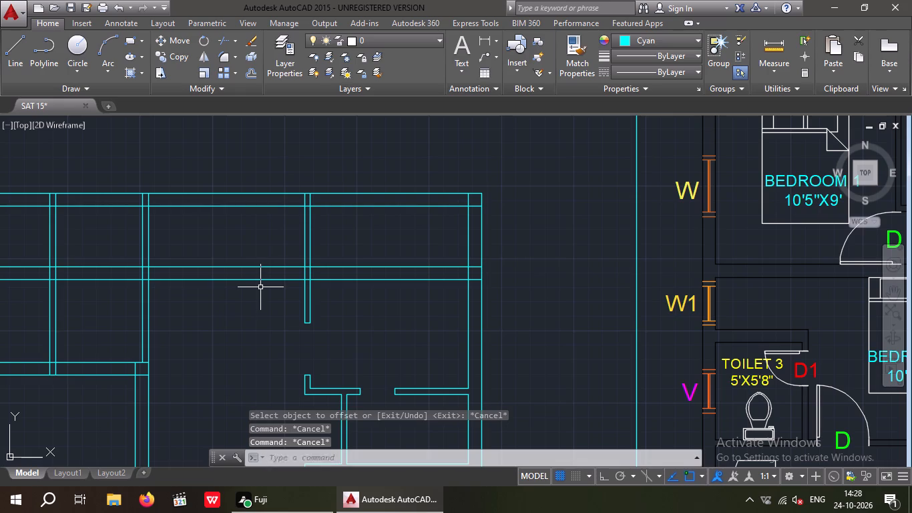
key(r)
key(space)
key(space)
scroll(113, 285, up, 2)
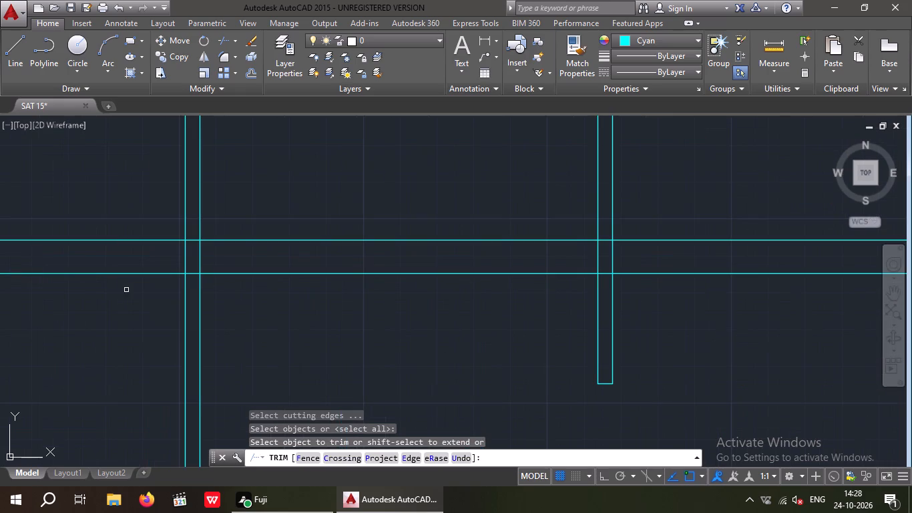
drag(132, 290, 113, 261)
click(92, 216)
Trim away the two balcony wall lines across the exterior wall and through the upper bedroom beside the balcony.
scroll(93, 215, down, 3)
scroll(274, 236, up, 3)
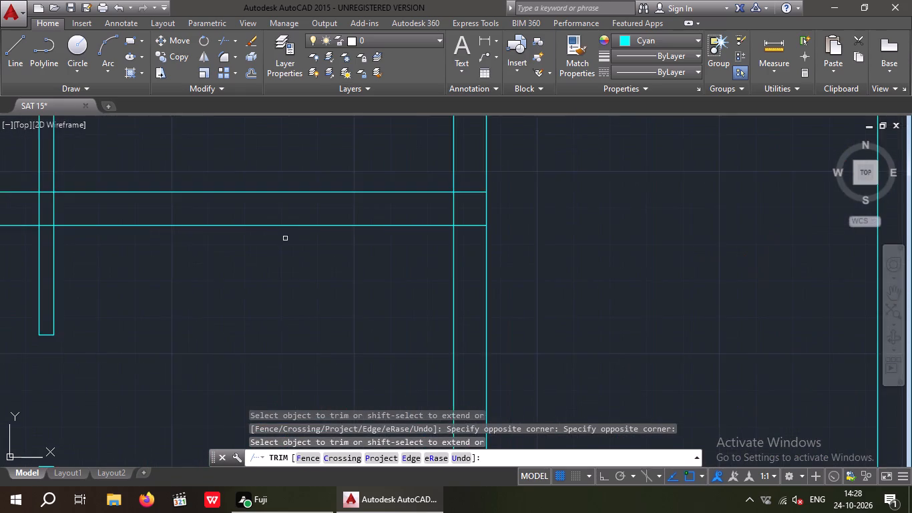
middle_drag(295, 250, 327, 295)
scroll(515, 265, up, 1)
drag(513, 303, 510, 259)
click(507, 212)
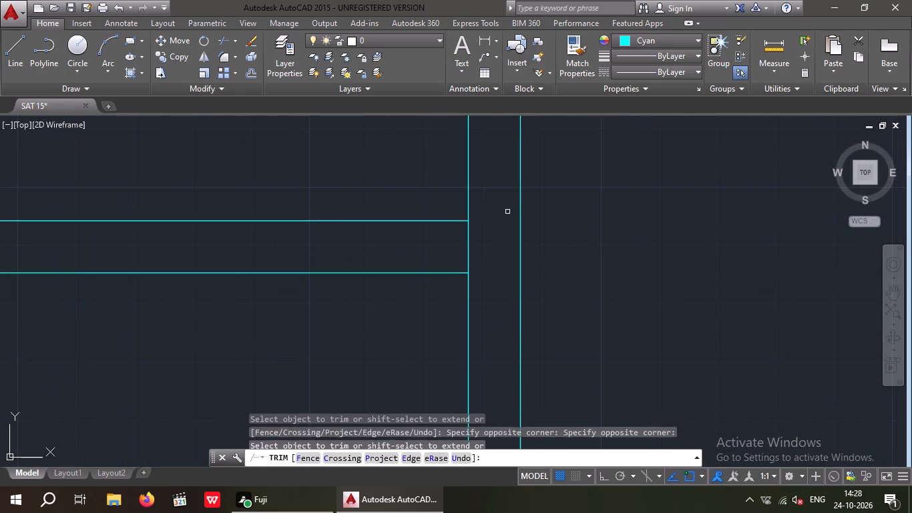
scroll(503, 210, down, 2)
drag(393, 271, 383, 258)
click(344, 180)
scroll(349, 186, down, 2)
middle_click(391, 255)
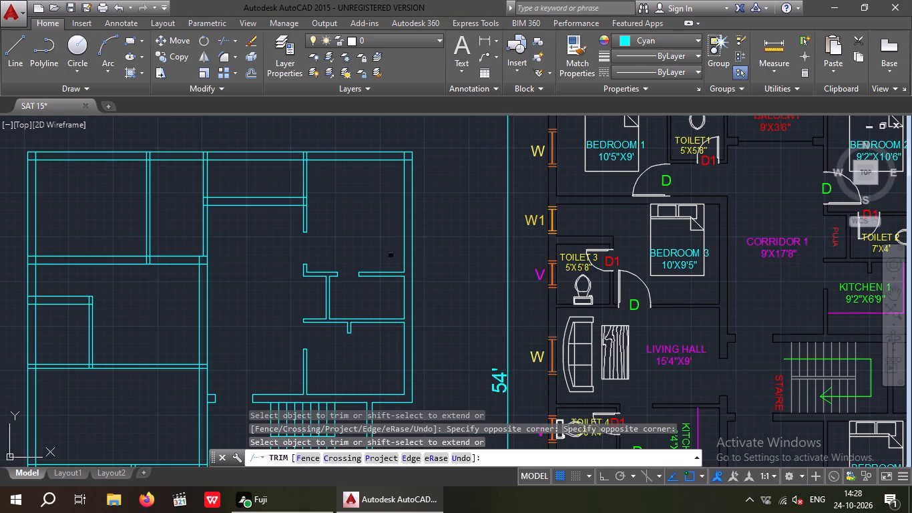
key(Escape)
key(Escape)
Offset the inner faces of both balcony side walls 1' inward to mark the ends of the balcony opening.
scroll(381, 225, down, 1)
middle_drag(398, 220, 312, 248)
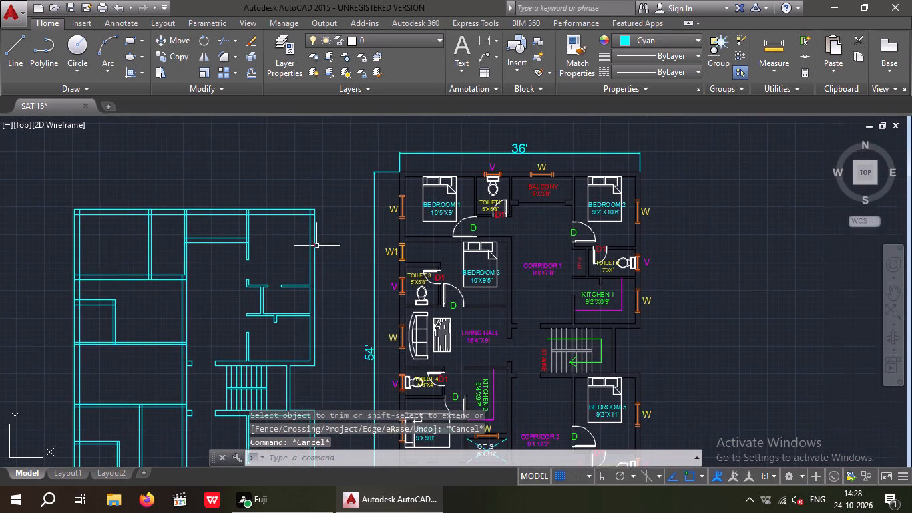
key(o)
key(Return)
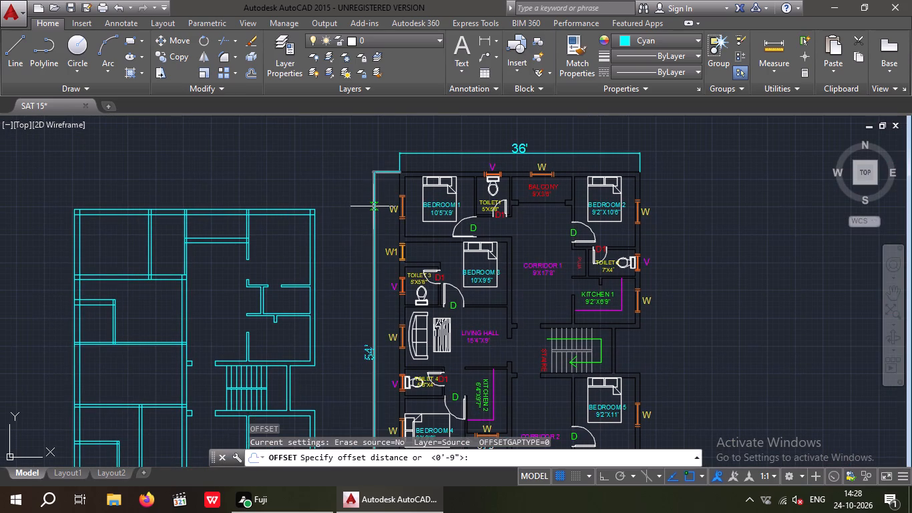
key(1)
key(apostrophe)
key(Return)
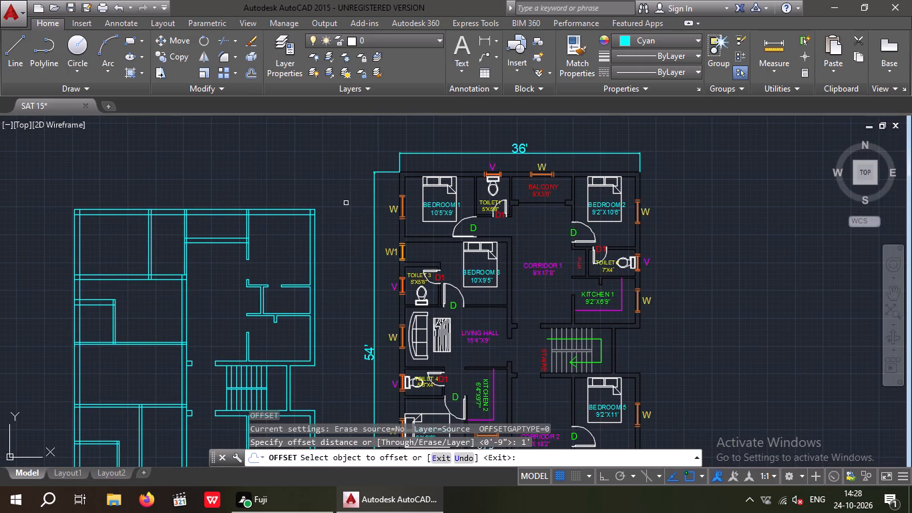
scroll(216, 243, up, 3)
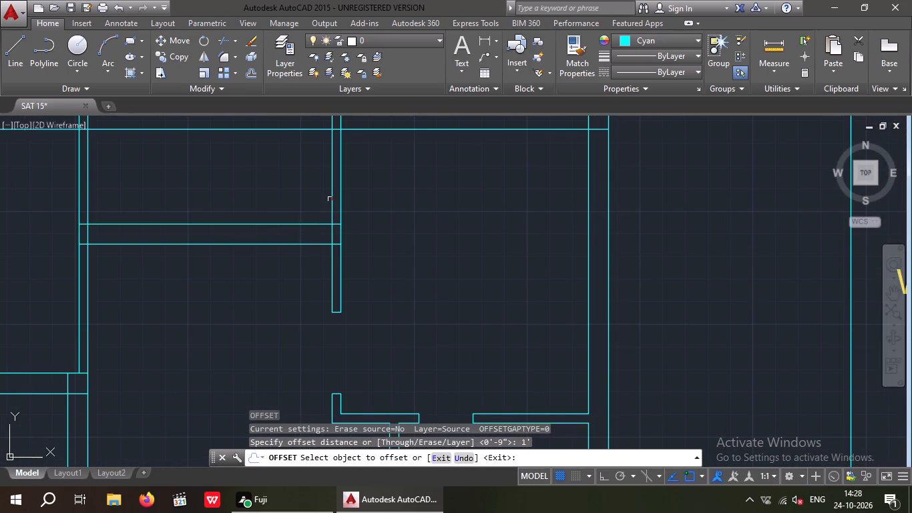
drag(332, 199, 295, 206)
click(264, 209)
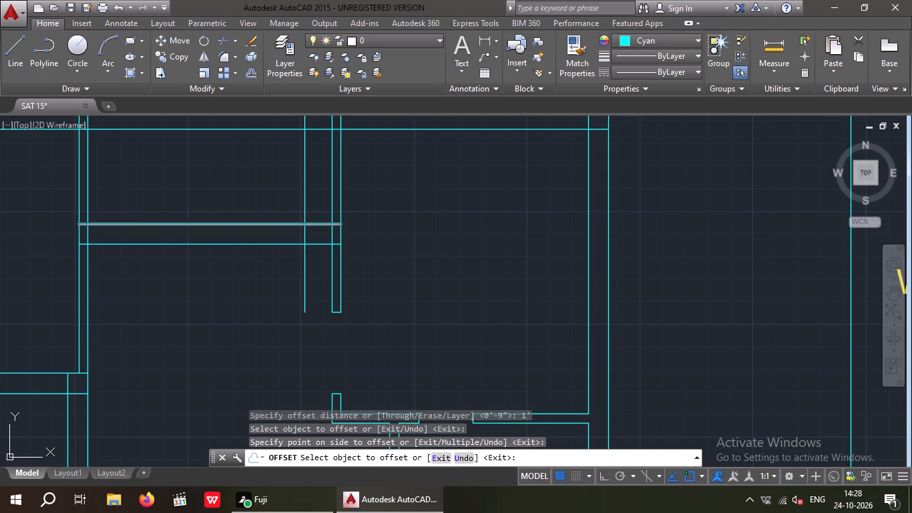
drag(89, 201, 111, 201)
click(132, 197)
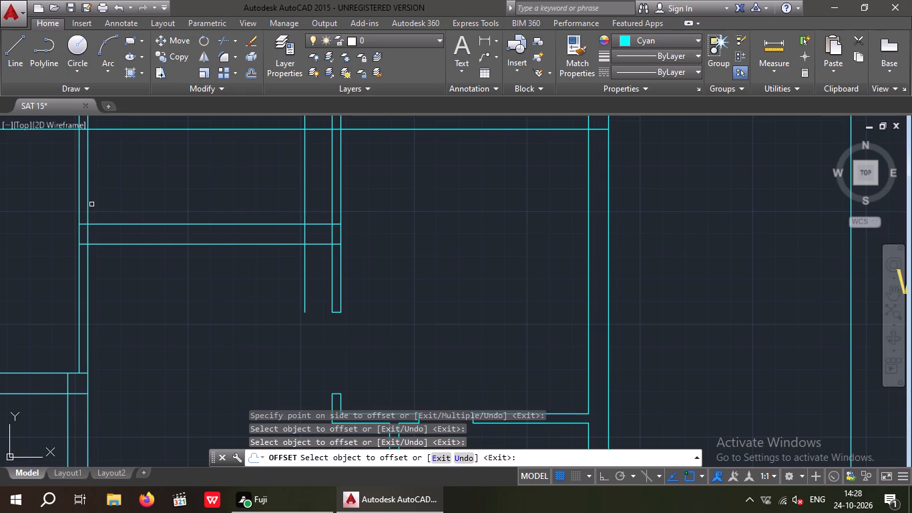
drag(87, 204, 95, 206)
click(134, 199)
key(Escape)
key(Escape)
key(Escape)
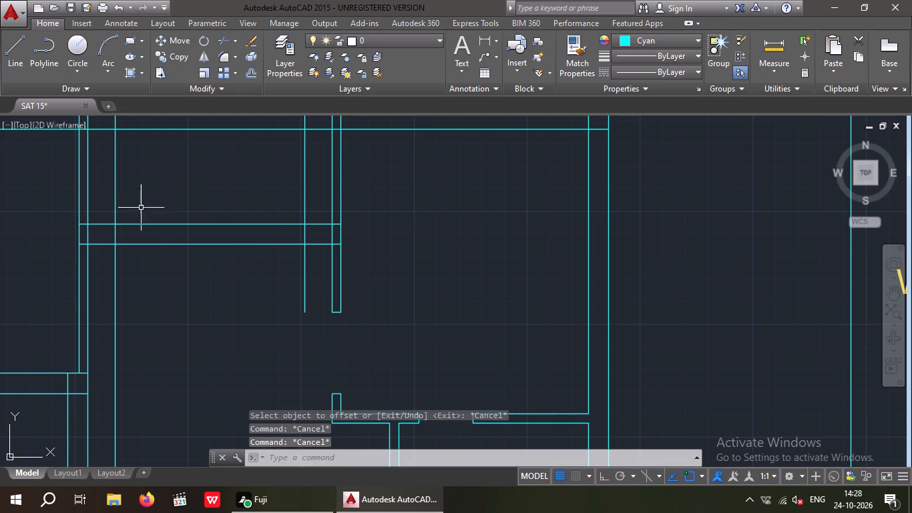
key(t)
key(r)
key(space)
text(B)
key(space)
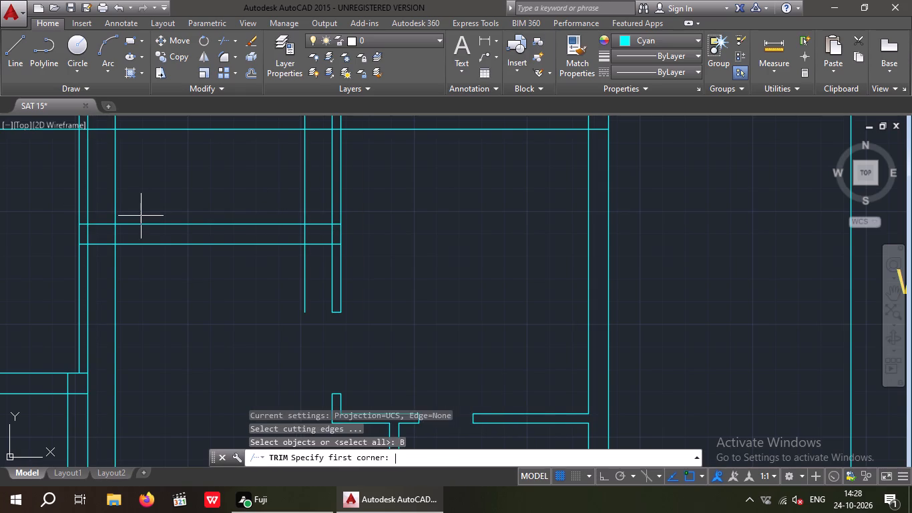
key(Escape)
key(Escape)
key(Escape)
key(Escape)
Trim both 1' offset lines above and below the balcony wall, back to its 9" thickness.
key(t)
key(r)
key(space)
key(space)
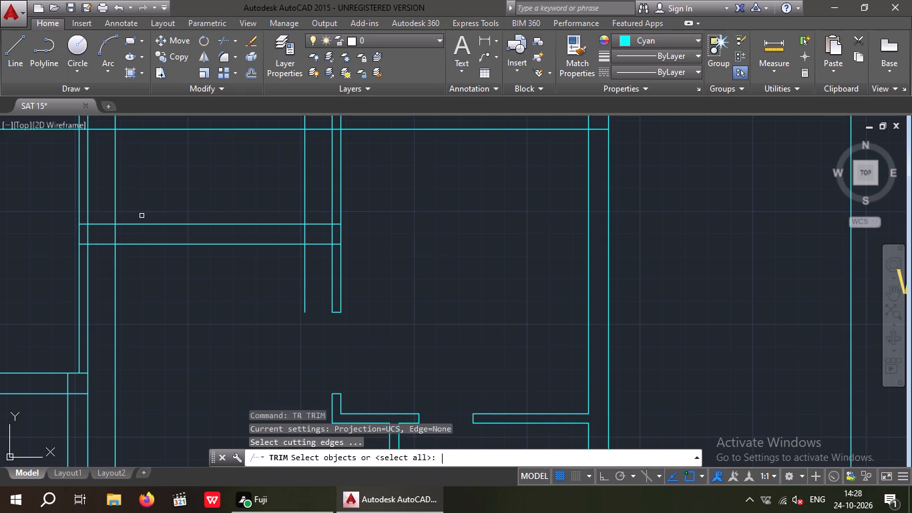
drag(133, 275, 120, 298)
click(108, 301)
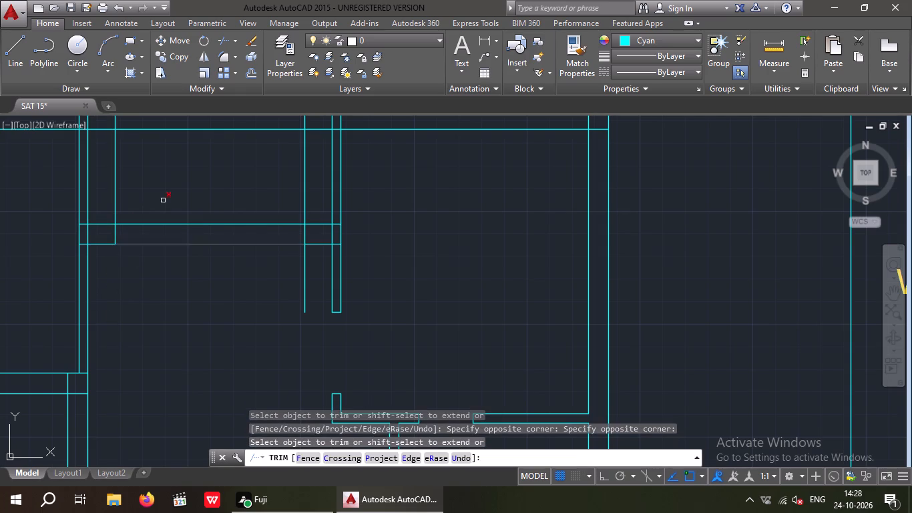
scroll(142, 180, up, 1)
drag(142, 168, 81, 197)
drag(77, 198, 88, 199)
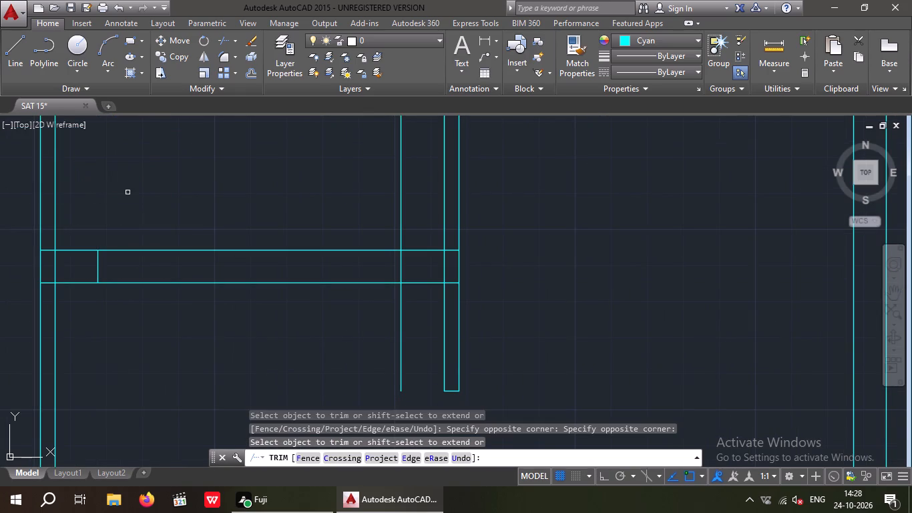
drag(416, 191, 360, 222)
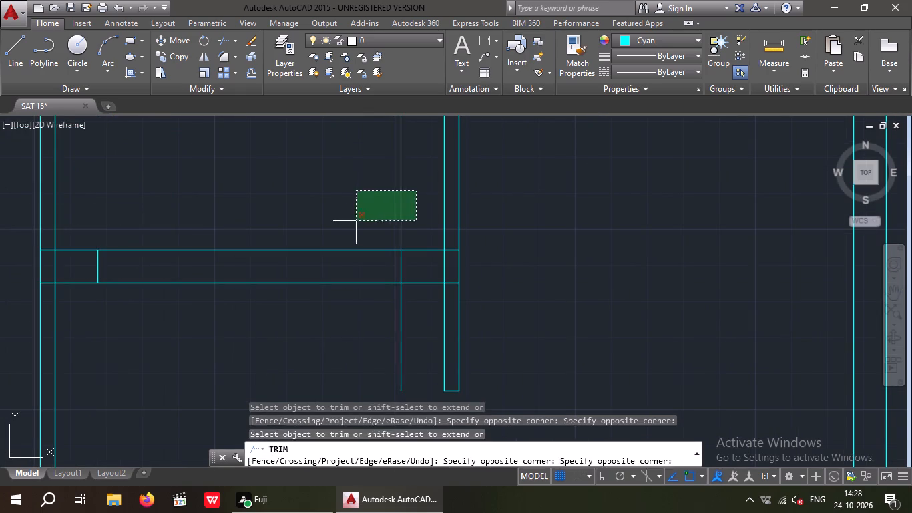
click(356, 221)
drag(420, 317, 359, 350)
click(357, 349)
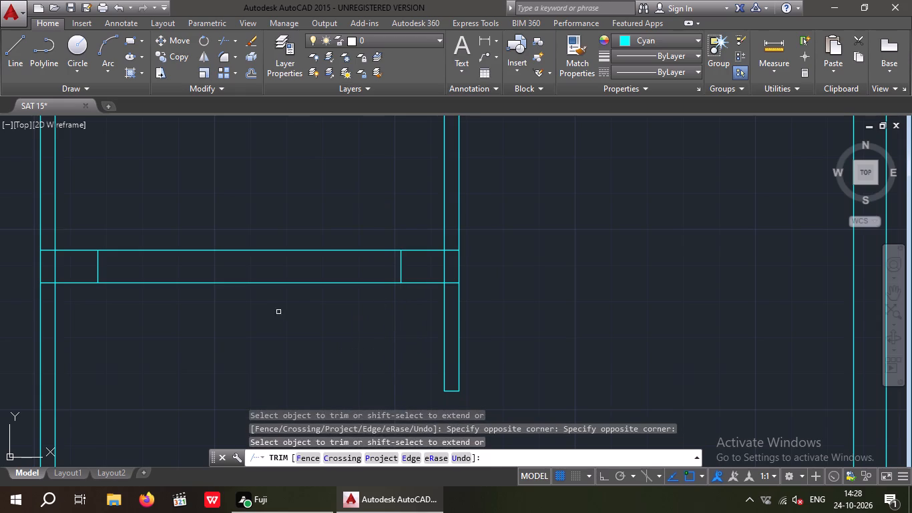
Trim the two balcony wall lines between the offset lines to cut the balcony opening.
drag(281, 311, 249, 291)
click(221, 228)
key(Escape)
key(Escape)
key(Escape)
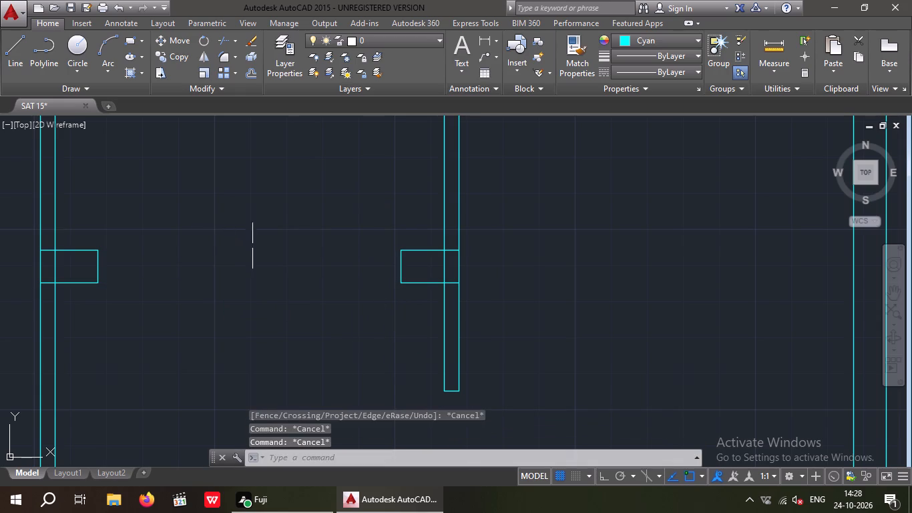
Draw a line across the balcony opening between the midpoints of the two wall stub ends.
key(l)
key(space)
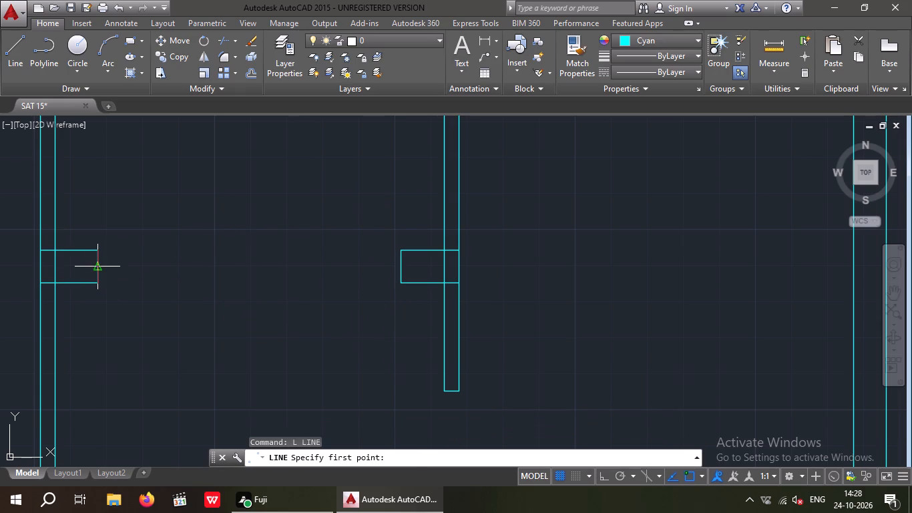
drag(96, 265, 104, 265)
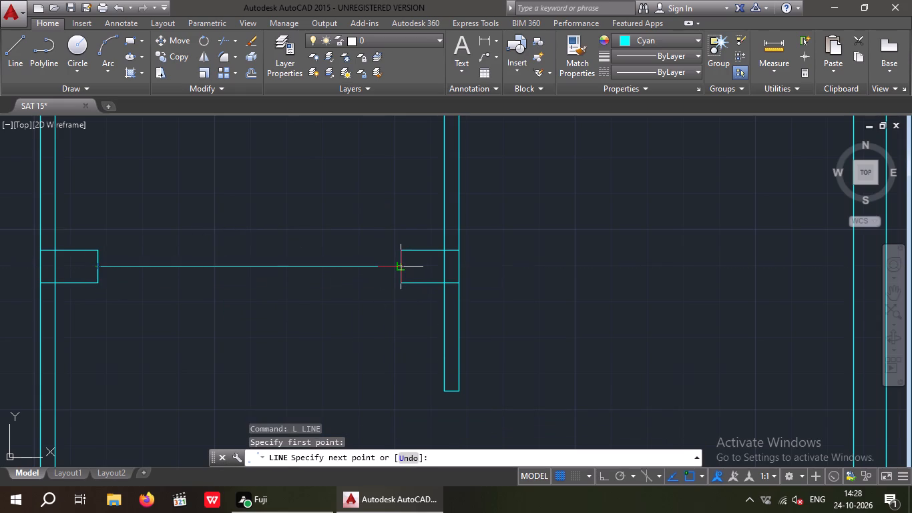
click(404, 266)
key(Escape)
key(Escape)
Trim the overlapping lines where the bedroom-side balcony stub meets the vertical wall, joining the two walls.
scroll(350, 263, down, 3)
middle_drag(349, 261, 234, 257)
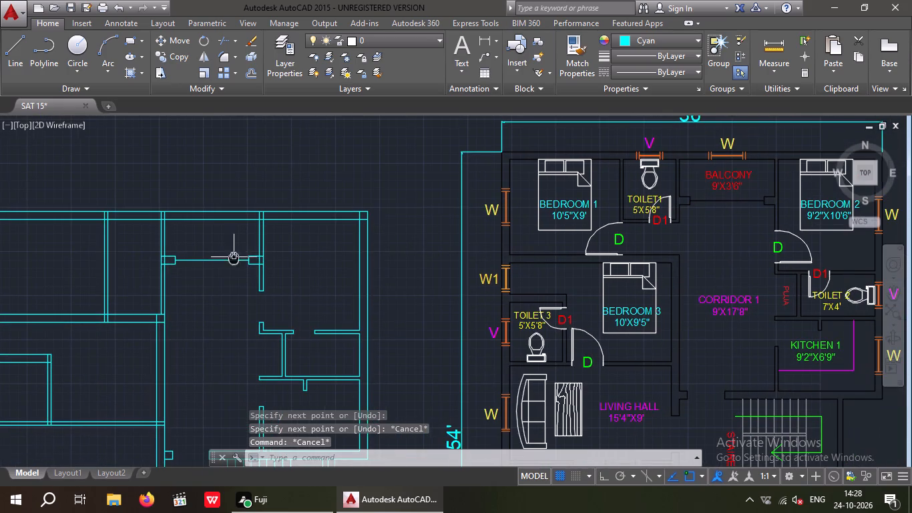
key(Escape)
key(Escape)
text(TR)
key(space)
key(space)
scroll(250, 242, up, 3)
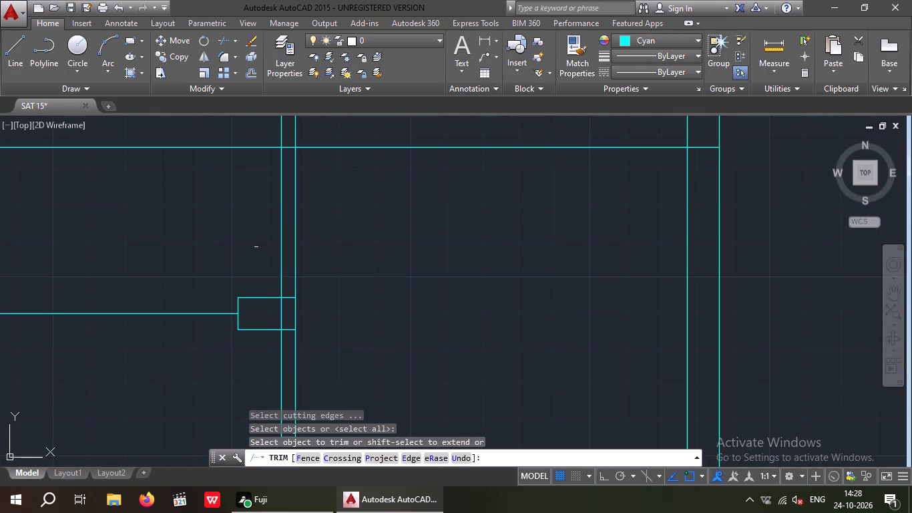
scroll(290, 327, up, 2)
drag(290, 350, 290, 330)
drag(289, 235, 285, 262)
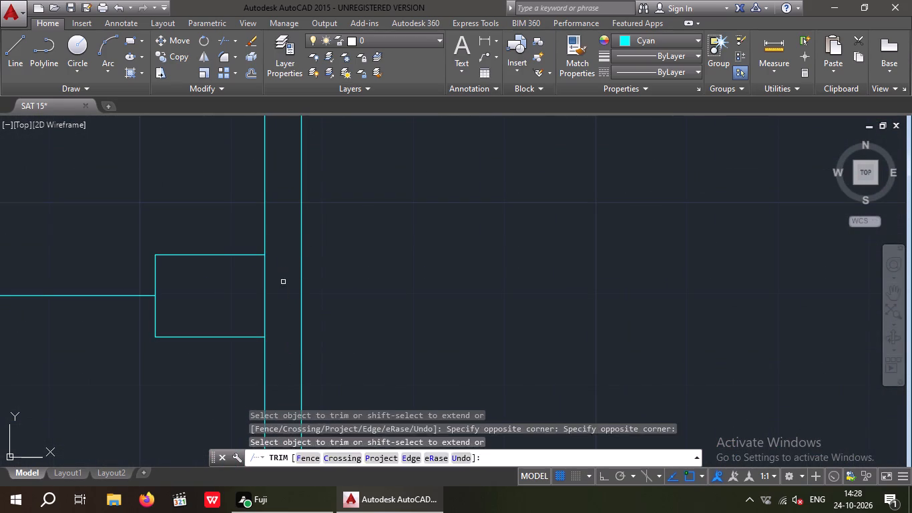
drag(282, 290, 240, 304)
click(234, 305)
Trim the overlapping lines where the toilet-side balcony stub meets the vertical wall, joining the two walls.
scroll(260, 277, down, 4)
middle_drag(206, 329, 334, 306)
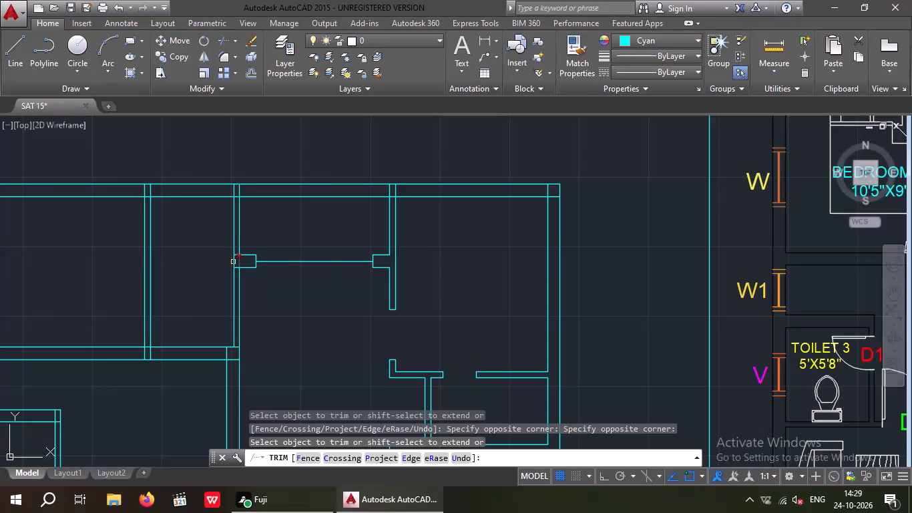
scroll(234, 262, up, 4)
drag(244, 303, 244, 289)
click(240, 196)
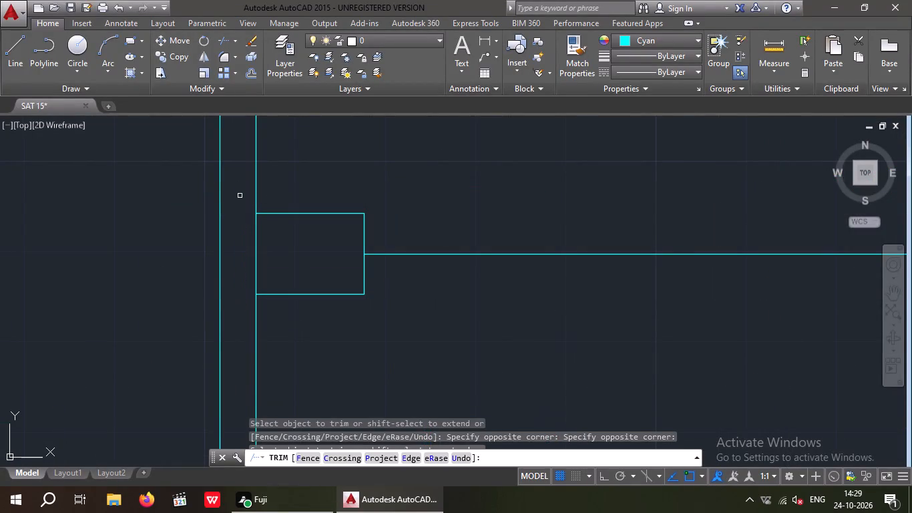
drag(291, 251, 260, 265)
click(252, 266)
scroll(269, 244, down, 3)
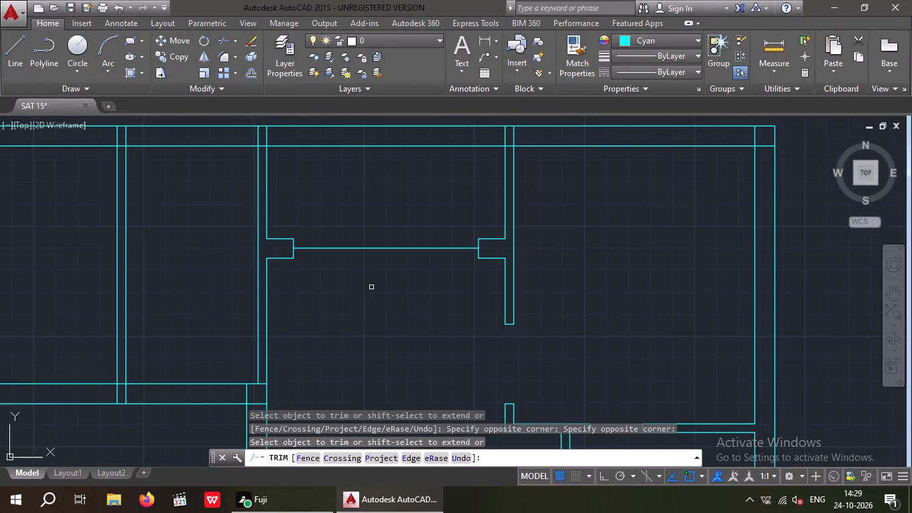
Trim the overlapping inner wall lines at the outer corner of the Bedroom 2 area to form a clean corner.
middle_drag(372, 287, 292, 287)
scroll(283, 252, down, 2)
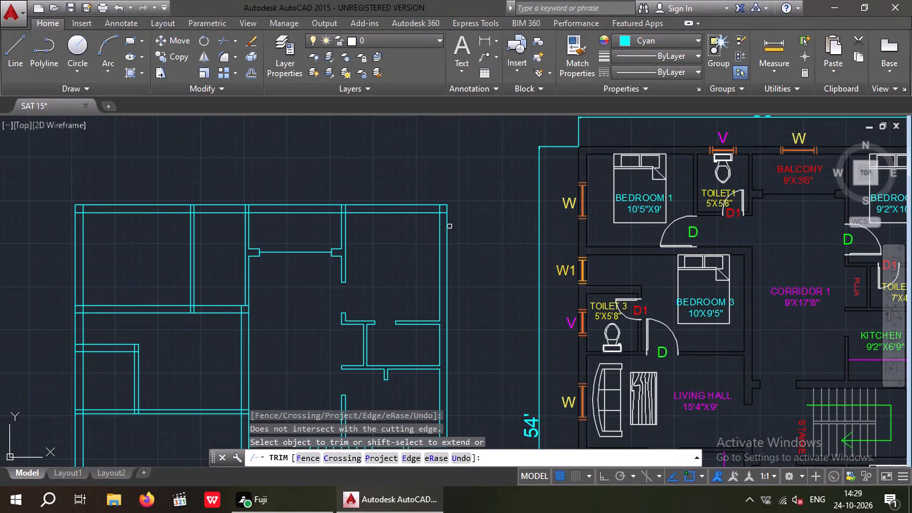
scroll(451, 217, up, 4)
drag(447, 233, 440, 208)
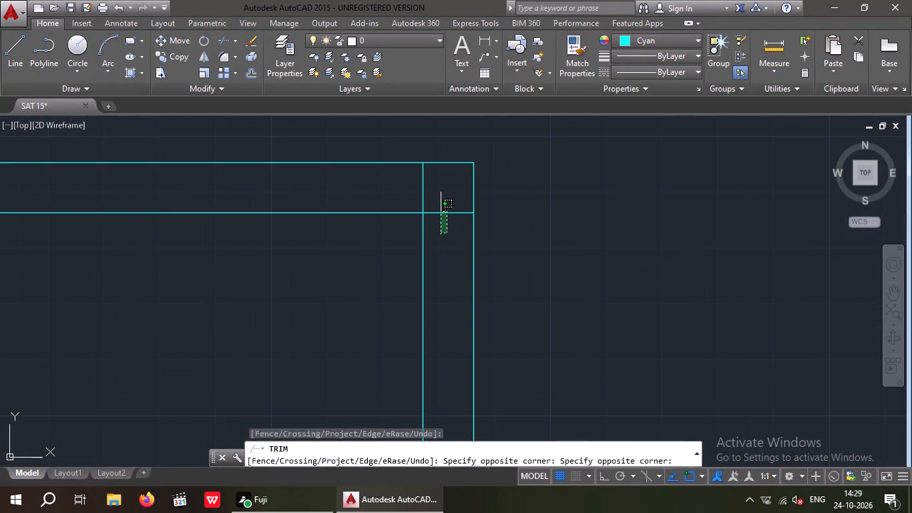
drag(440, 208, 441, 215)
click(443, 192)
drag(447, 184, 387, 209)
click(393, 211)
Trim the overlapping lines where the wall between the balcony and Bedroom 2 meets the upper exterior wall.
scroll(426, 171, down, 4)
middle_drag(411, 205, 345, 221)
scroll(358, 213, down, 1)
middle_drag(347, 218, 321, 228)
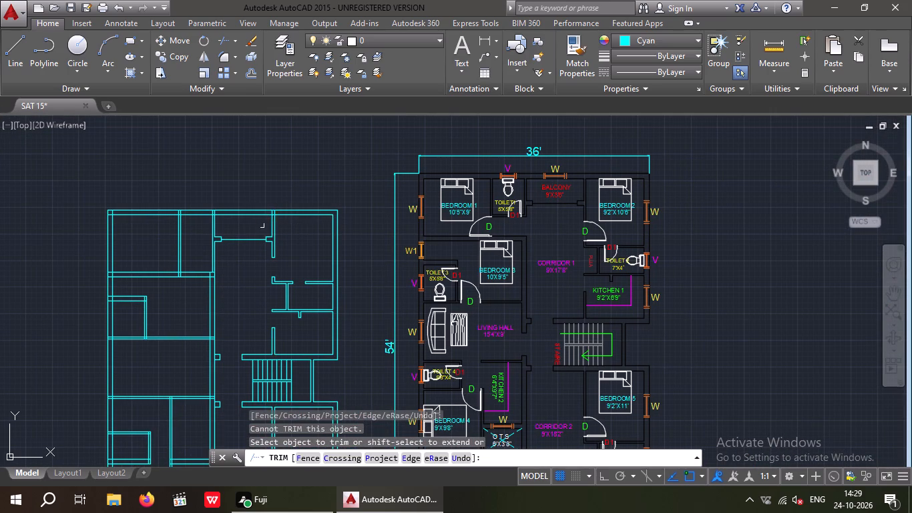
scroll(260, 221, down, 4)
scroll(254, 269, up, 4)
middle_drag(301, 268, 296, 288)
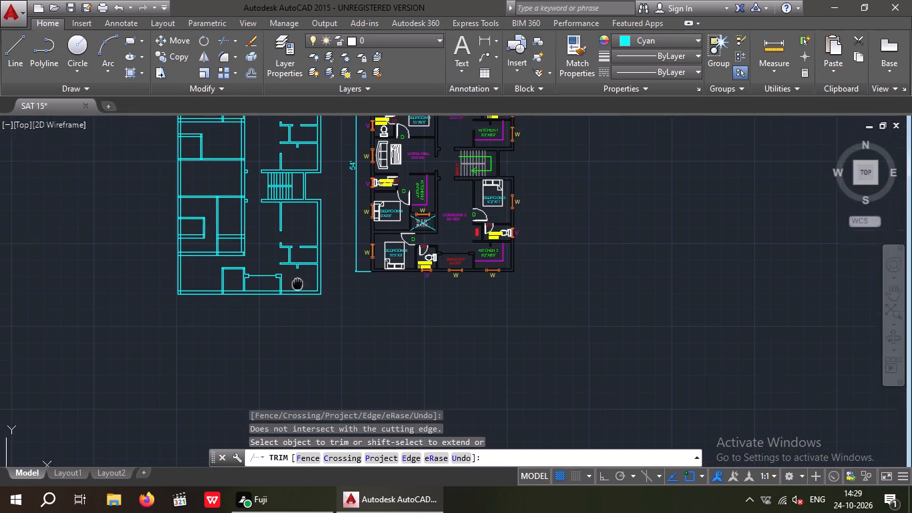
middle_drag(296, 288, 290, 351)
middle_drag(263, 172, 273, 253)
scroll(286, 233, up, 1)
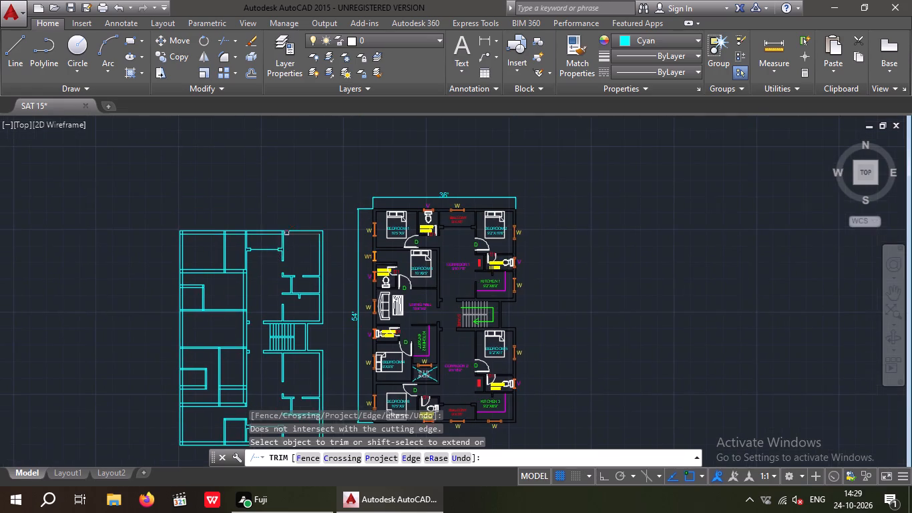
scroll(286, 233, up, 5)
drag(307, 242, 250, 252)
click(246, 250)
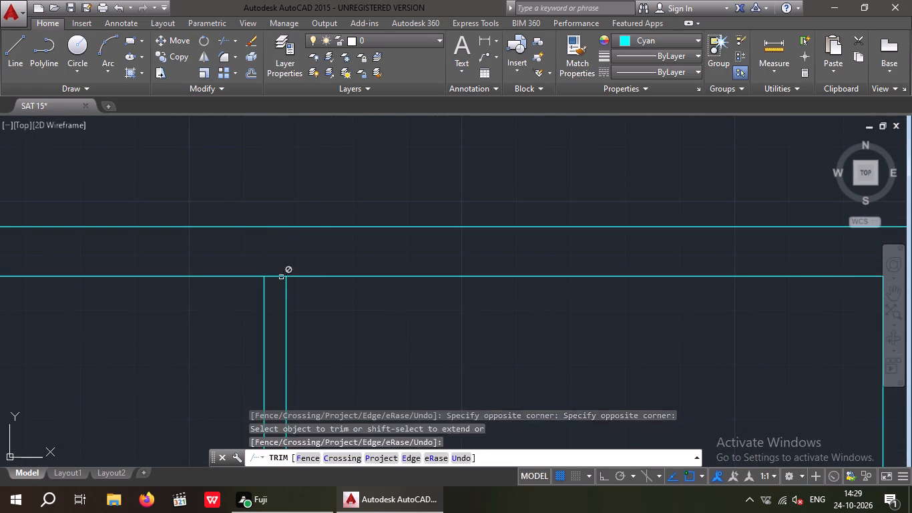
drag(276, 283, 272, 273)
click(268, 260)
Trim the overlapping lines where the wall between Toilet 1 and the balcony meets the upper exterior wall.
scroll(272, 258, down, 2)
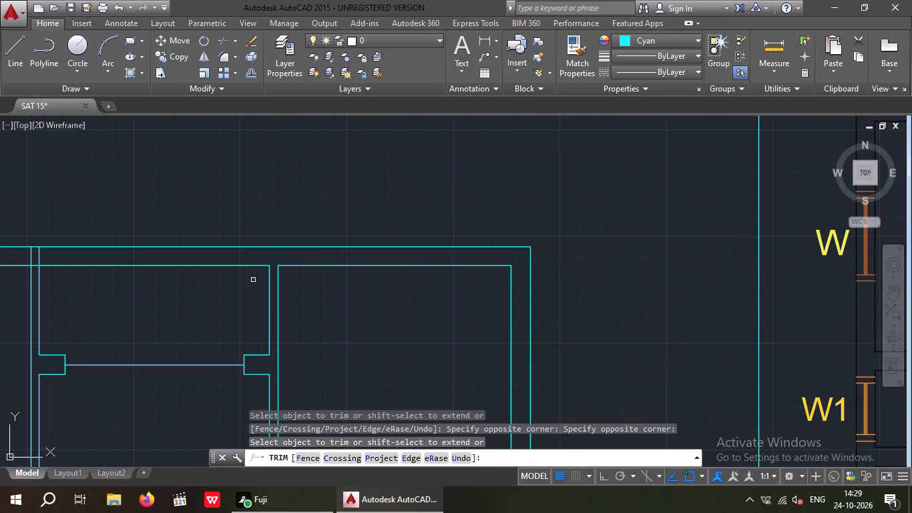
middle_drag(251, 281, 272, 230)
scroll(268, 231, down, 2)
middle_drag(226, 256, 209, 262)
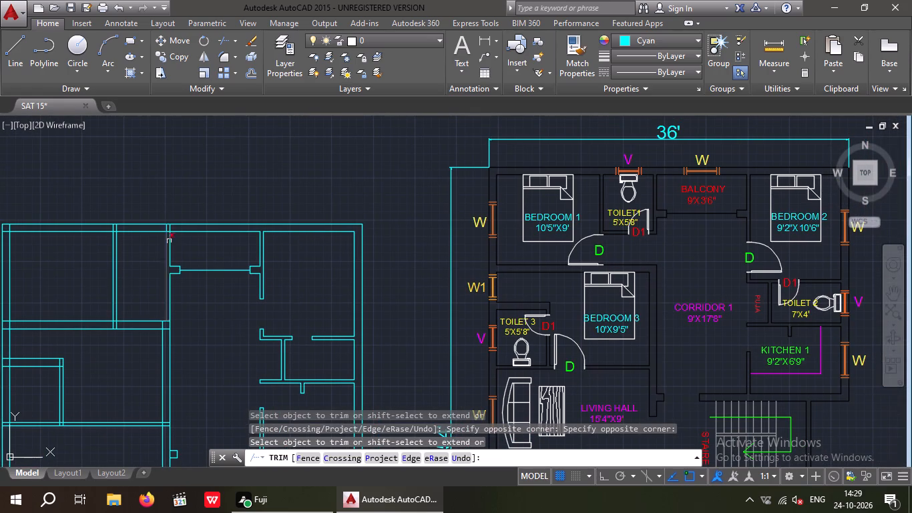
scroll(169, 226, up, 6)
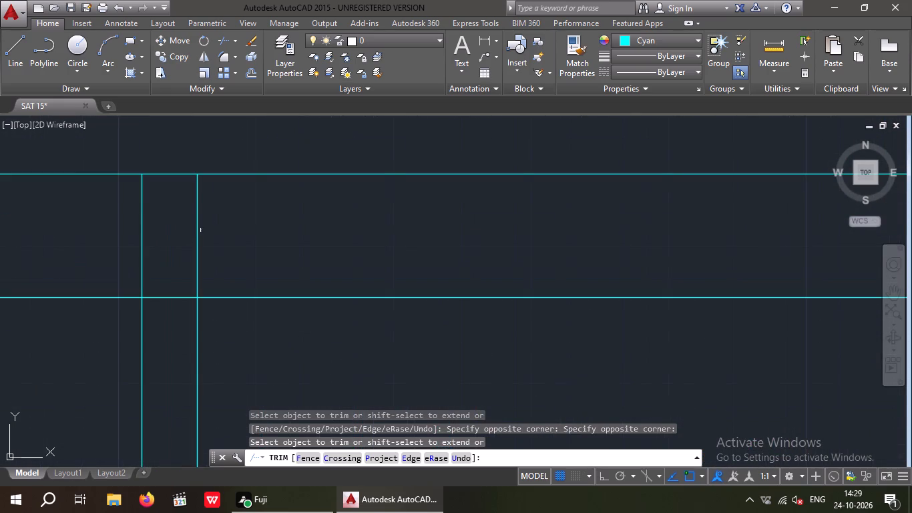
drag(212, 220, 87, 241)
click(81, 242)
click(174, 305)
click(164, 280)
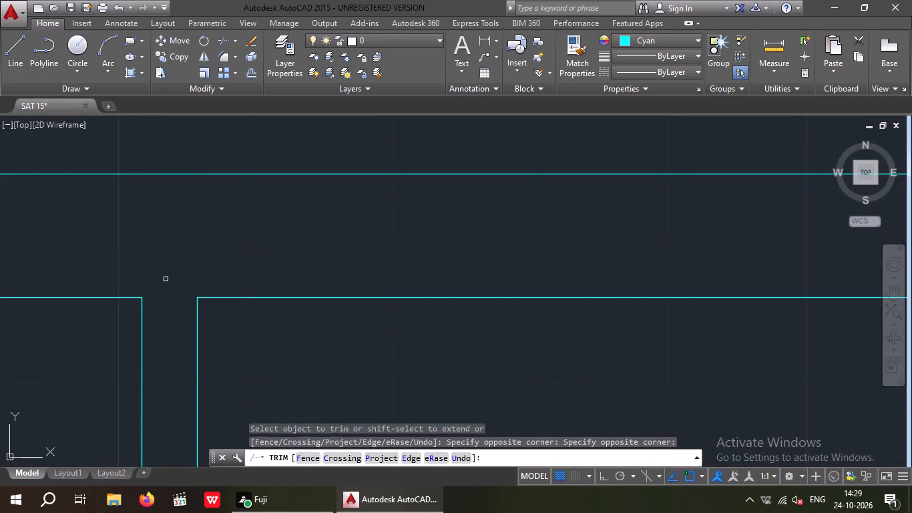
scroll(186, 241, down, 4)
middle_drag(204, 256, 204, 248)
middle_drag(317, 312, 280, 214)
scroll(298, 236, down, 3)
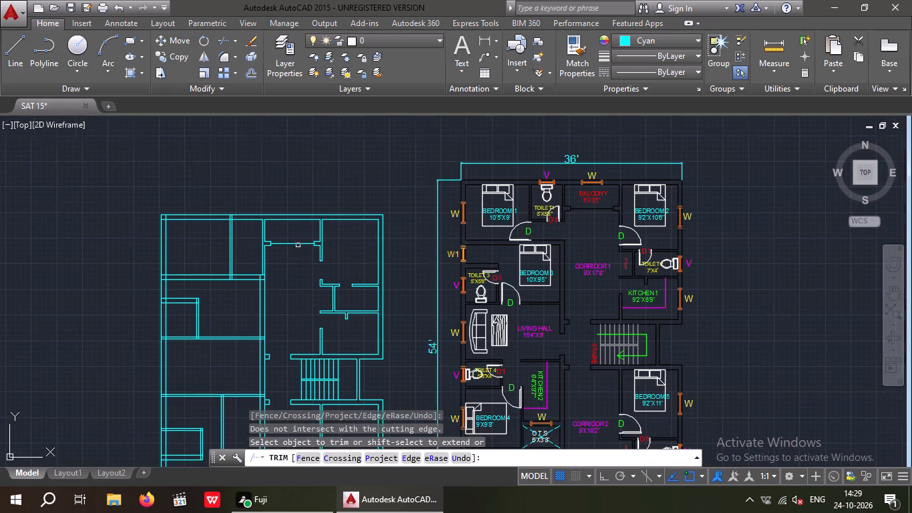
middle_drag(323, 263, 285, 289)
key(Escape)
key(Escape)
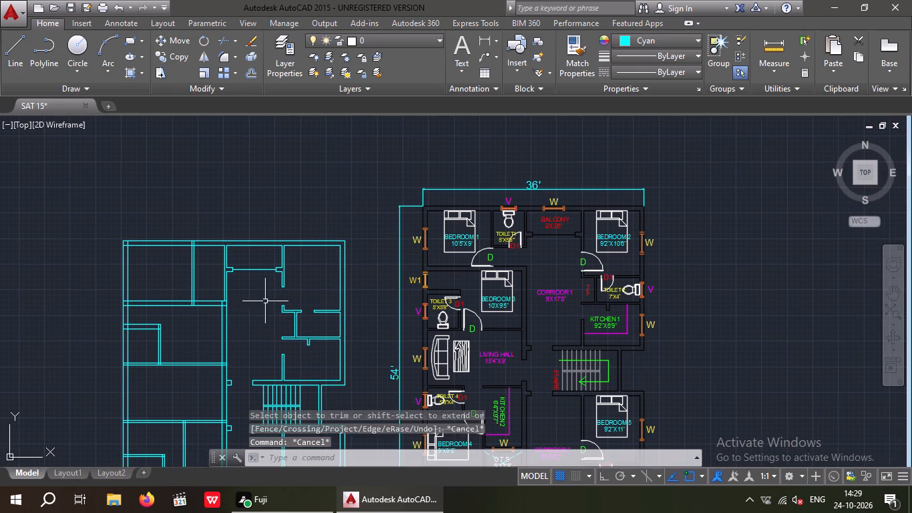
key(Escape)
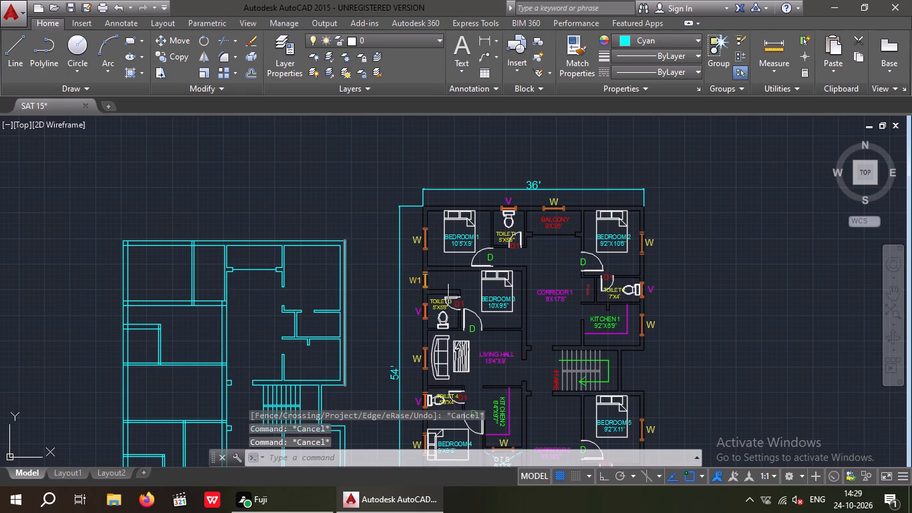
Offset the inner line of the upper exterior wall 5'8" downward into the Toilet 1 area.
scroll(509, 258, up, 4)
scroll(502, 261, down, 4)
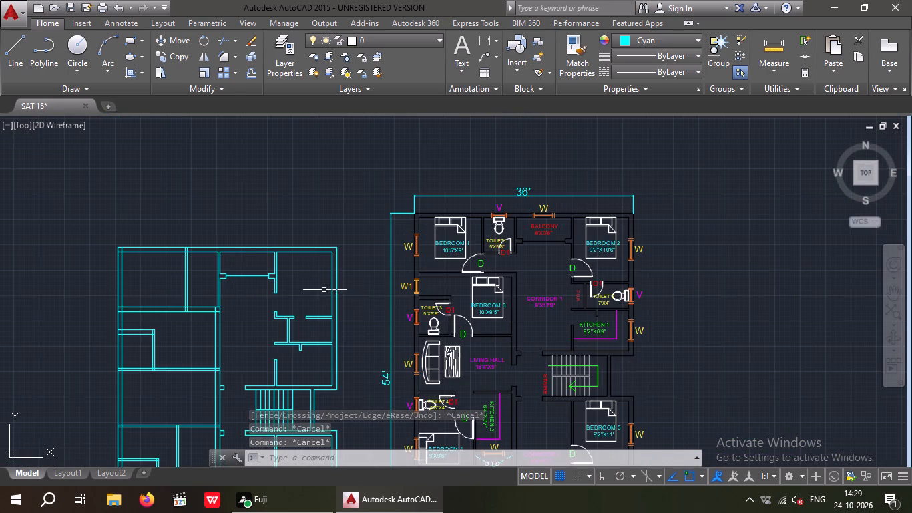
scroll(217, 280, up, 1)
key(o)
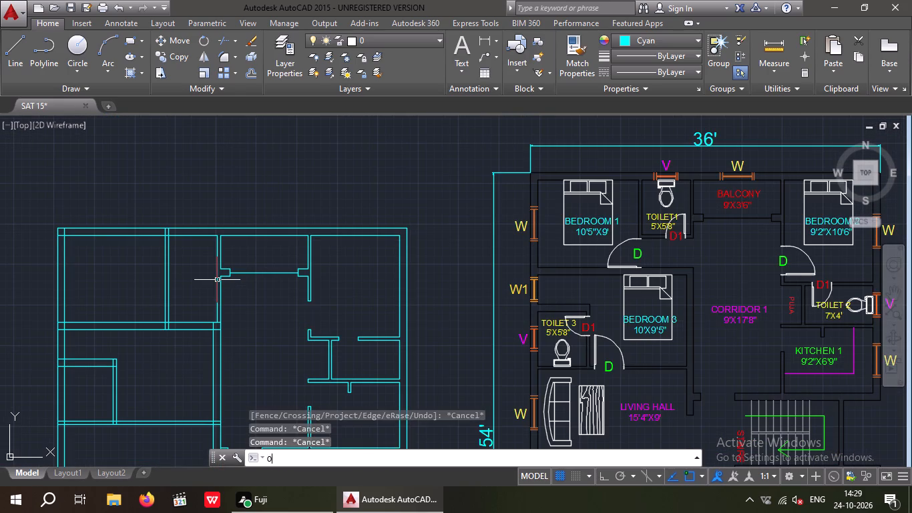
key(Return)
key(5)
key(apostrophe)
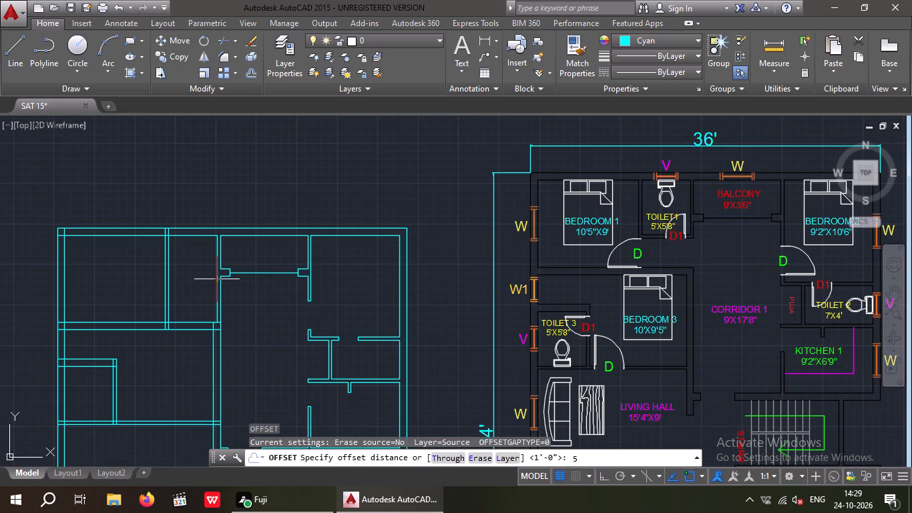
key(8)
key(shift+quotedbl)
key(Return)
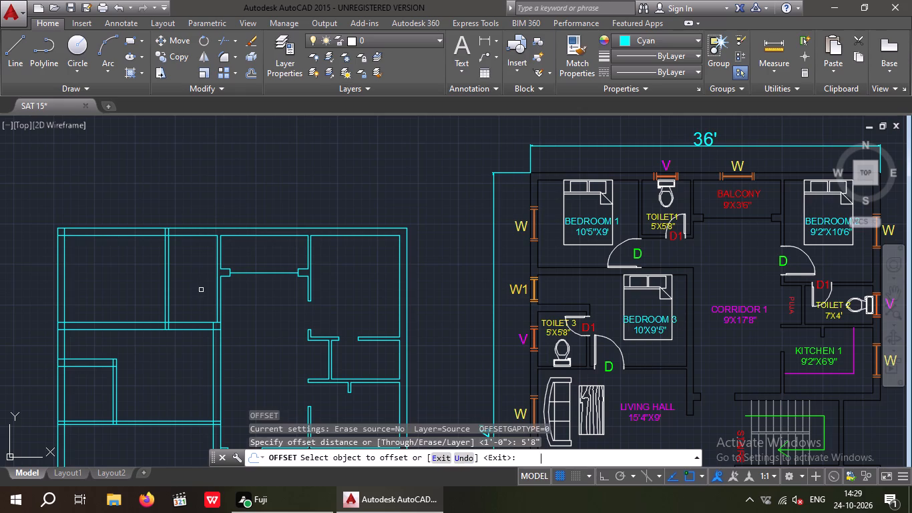
scroll(213, 242, up, 2)
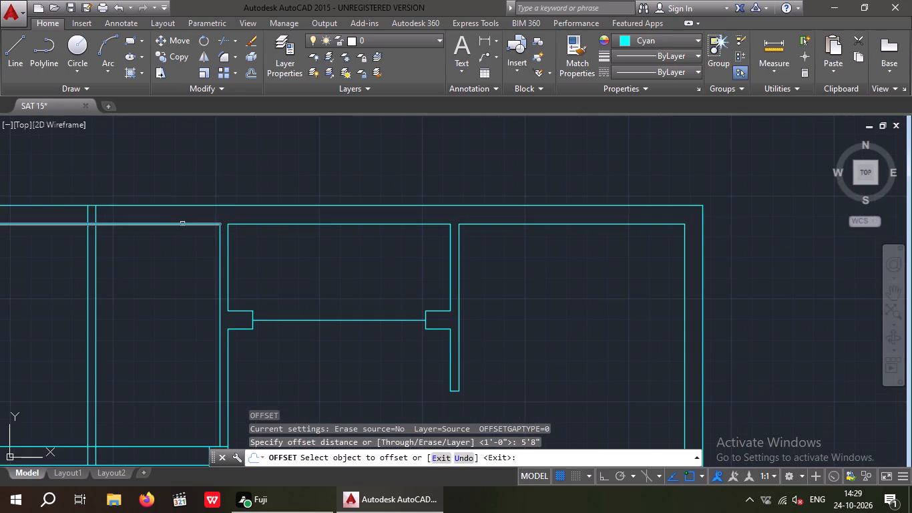
drag(182, 224, 181, 237)
click(177, 277)
key(Escape)
key(Escape)
key(Escape)
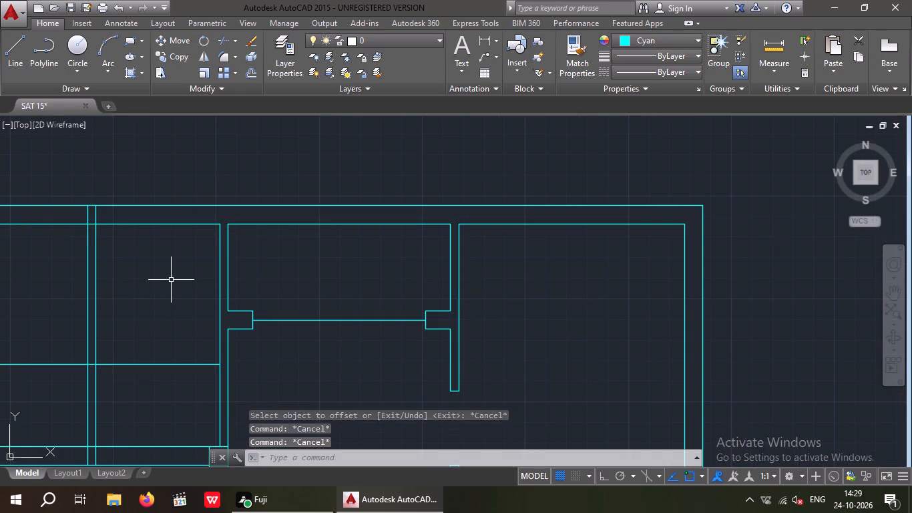
Offset the new Toilet 1 line 4" downward to give the toilet wall its thickness.
key(o)
key(Return)
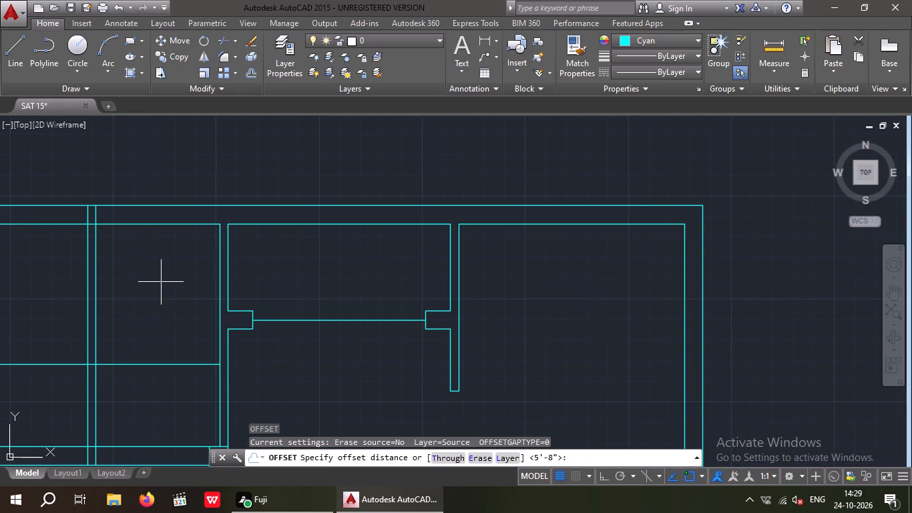
key(4)
key(shift+quotedbl)
key(Return)
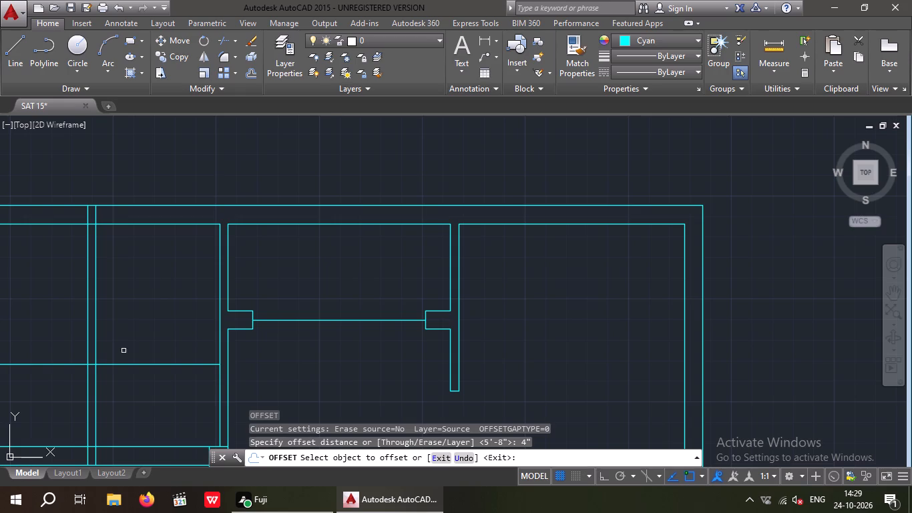
drag(149, 365, 148, 371)
click(149, 379)
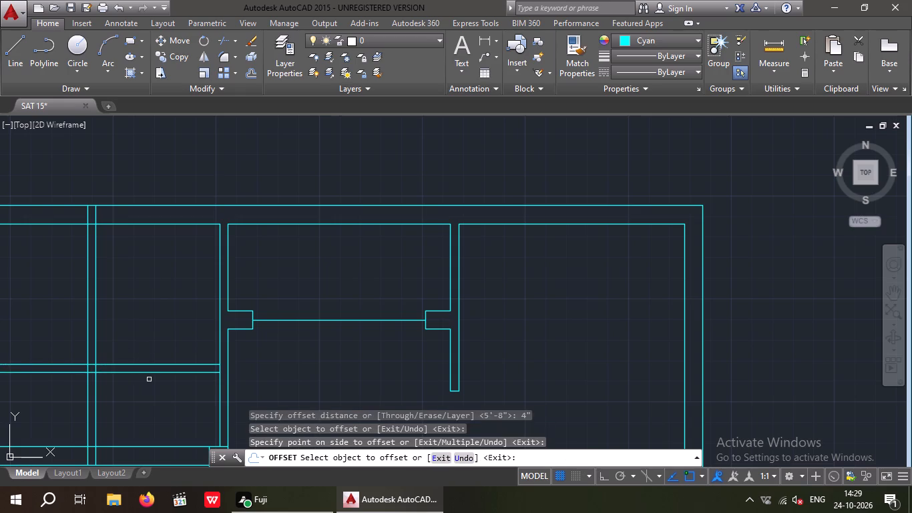
key(Escape)
key(Escape)
key(Escape)
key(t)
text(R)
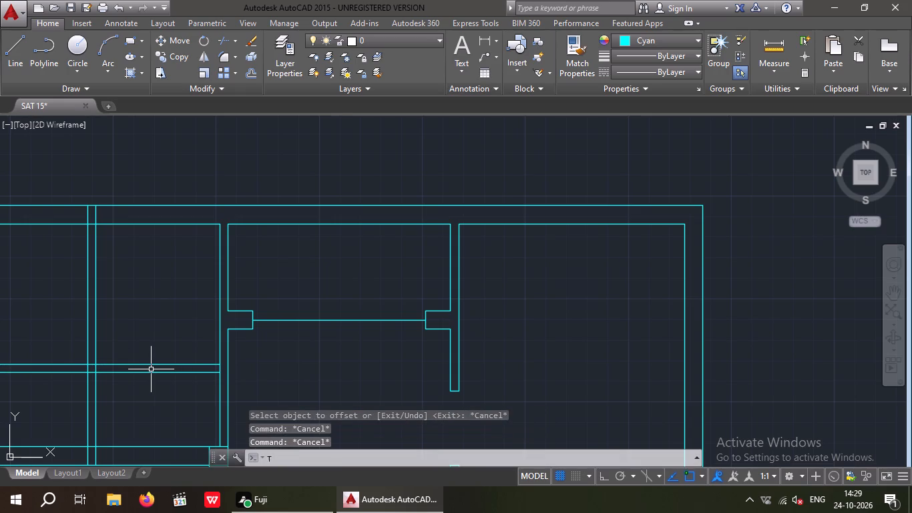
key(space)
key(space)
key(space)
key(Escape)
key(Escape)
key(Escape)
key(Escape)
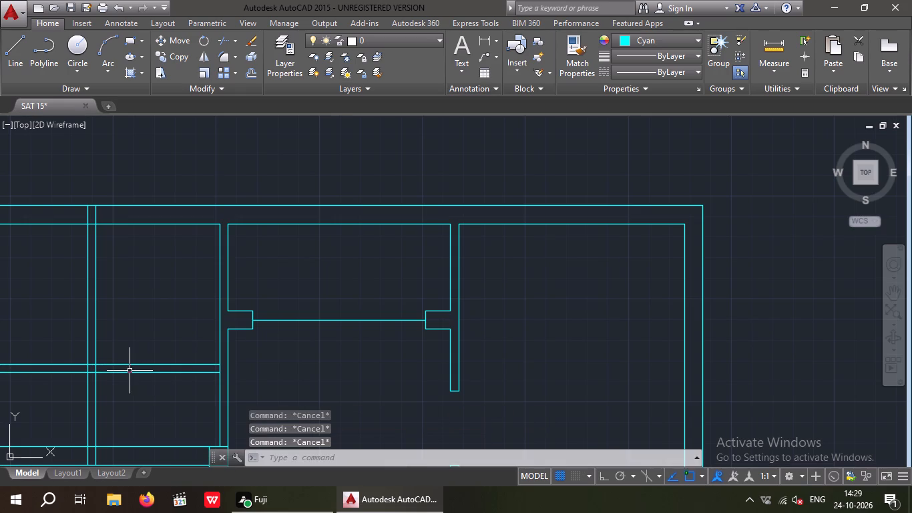
Trim the two toilet wall lines on the Bedroom 1 side of the wall dividing Bedroom 1 and Toilet 1.
key(t)
key(r)
key(space)
key(space)
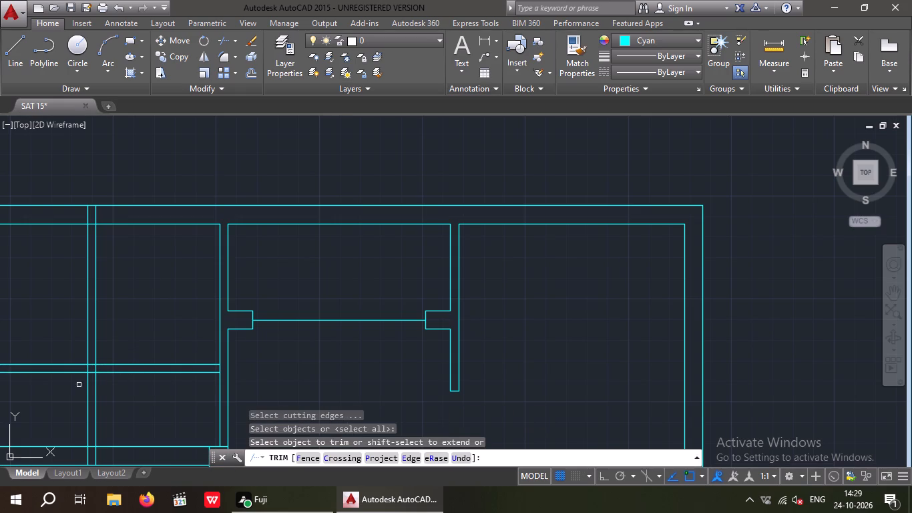
click(77, 385)
click(40, 338)
scroll(54, 309, down, 2)
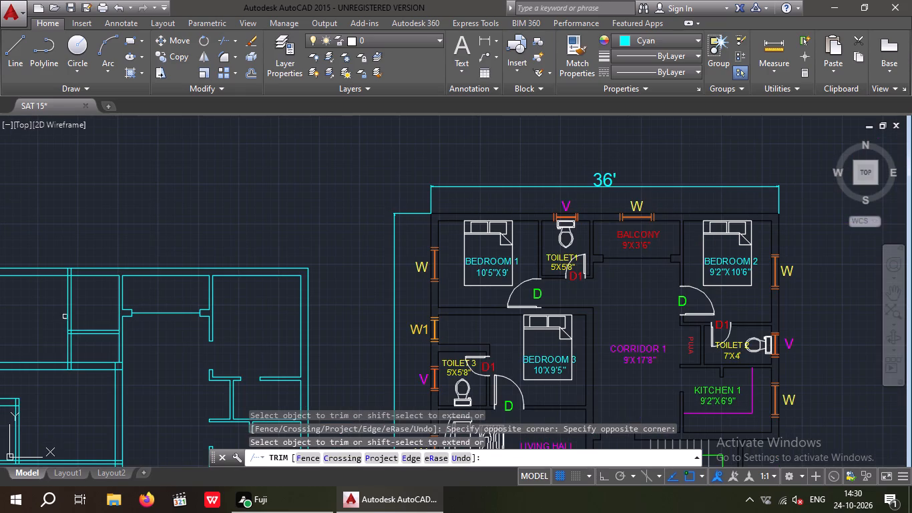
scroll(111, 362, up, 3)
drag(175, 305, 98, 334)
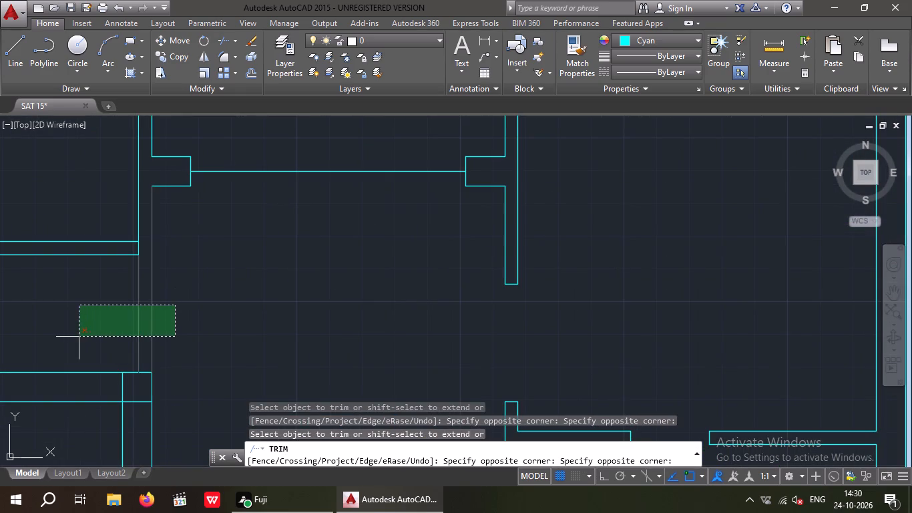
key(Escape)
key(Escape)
Extend the lower line of the Toilet 1 wall to the corridor-side line of the vertical wall.
key(e)
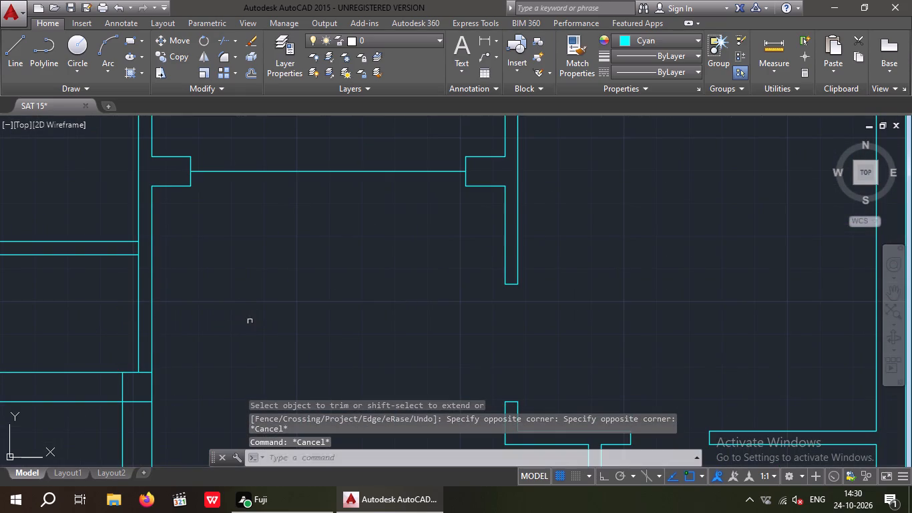
key(x)
key(space)
key(space)
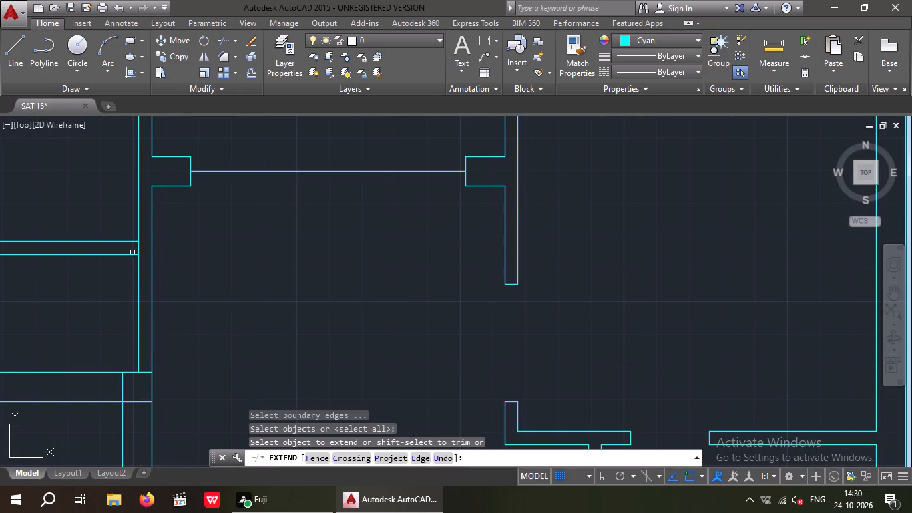
click(125, 254)
key(Escape)
key(Escape)
key(Escape)
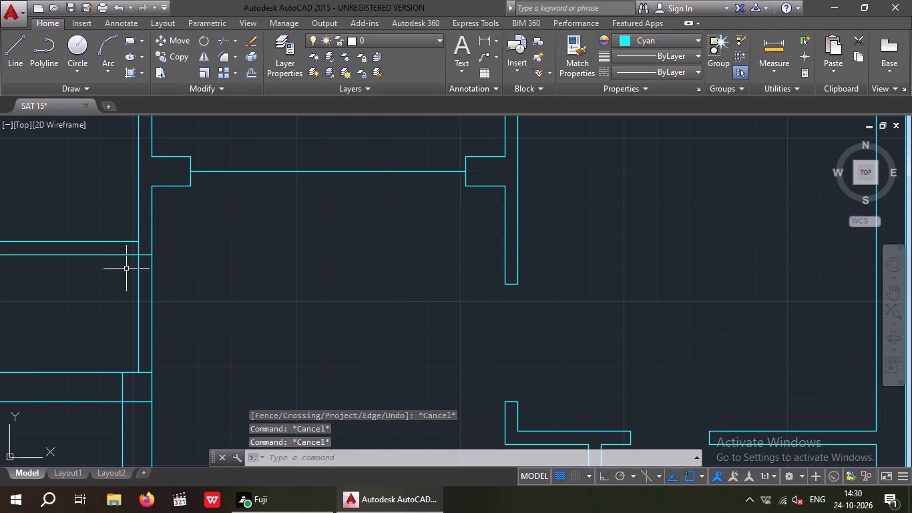
Trim the vertical corridor-side wall lines at and below the lower corner of the Toilet 1 wall.
text(TR)
key(space)
key(space)
scroll(136, 248, up, 3)
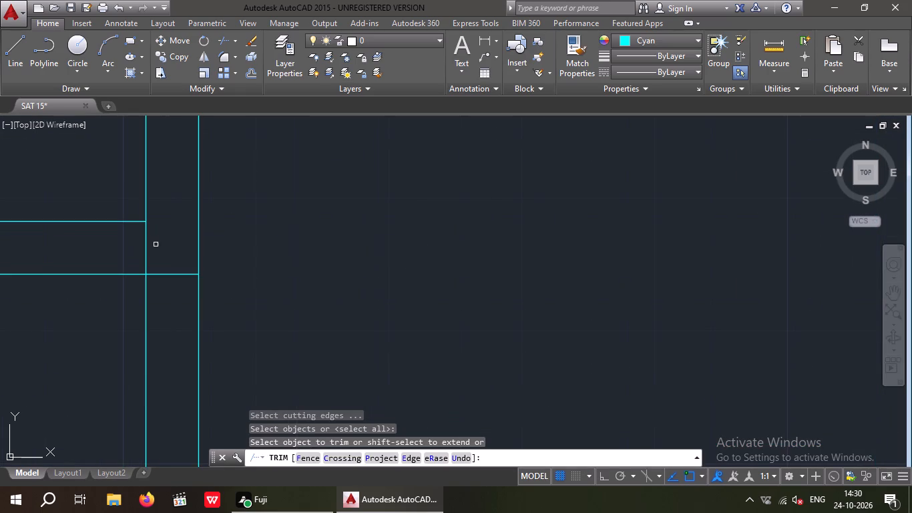
drag(160, 240, 128, 260)
click(124, 260)
scroll(137, 244, down, 3)
drag(189, 287, 114, 321)
click(103, 323)
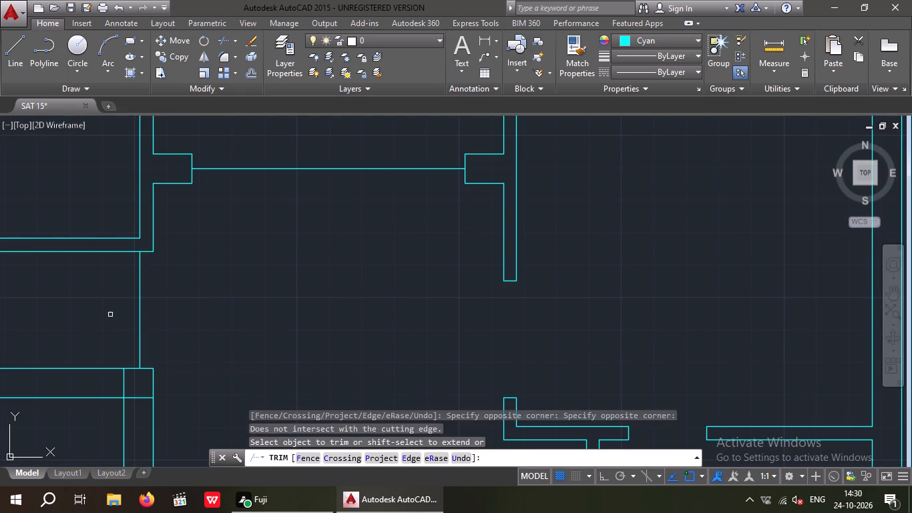
drag(164, 302, 113, 322)
click(95, 322)
key(Escape)
Delete the leftover vertical line between the Toilet 1 wall and the upper wall of Bedroom 3.
drag(154, 293, 80, 336)
click(78, 336)
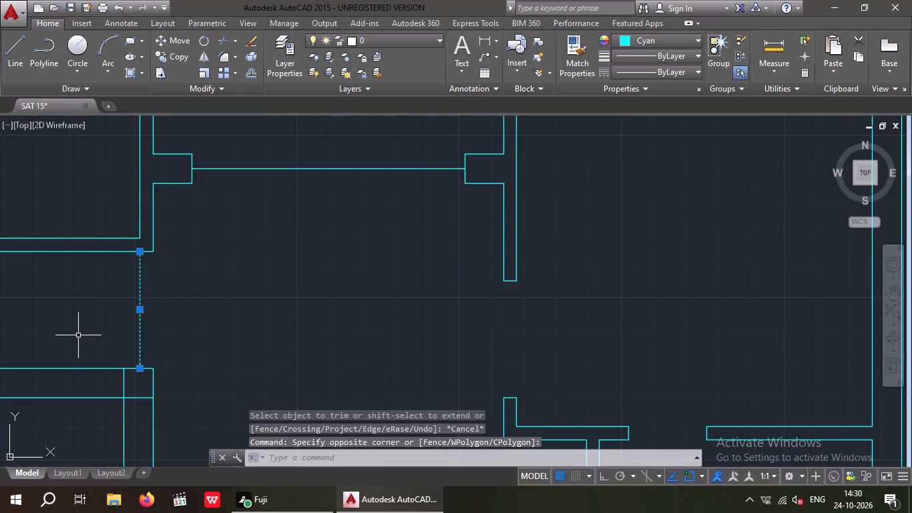
key(Delete)
scroll(107, 315, down, 3)
middle_drag(126, 326, 249, 331)
key(Escape)
key(Escape)
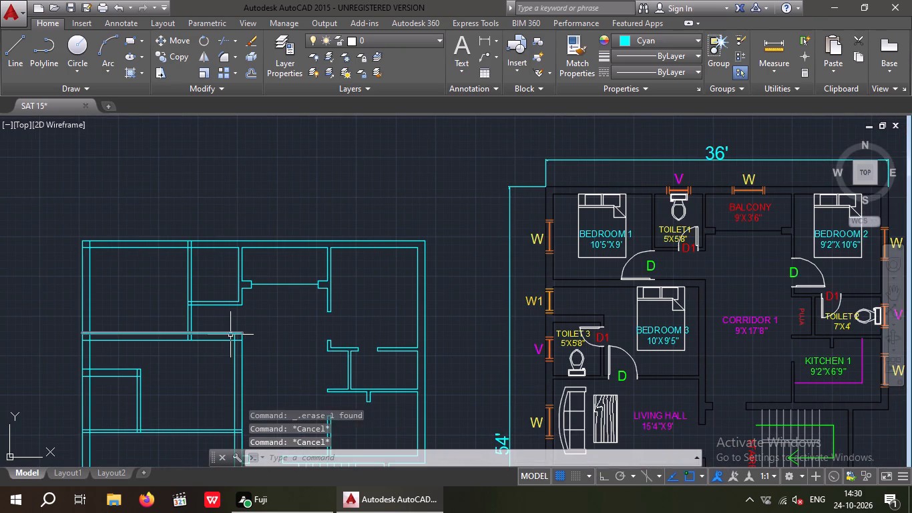
key(Escape)
Trim the two lines of the wall dividing Bedroom 1 and Toilet 1 from the Toilet 1 wall down through Bedroom 3's upper wall.
key(t)
key(r)
key(space)
key(space)
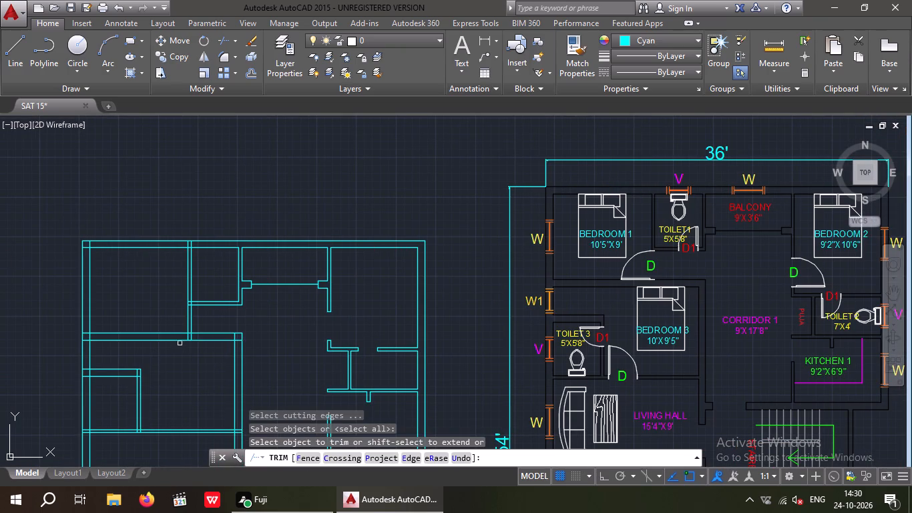
scroll(186, 339, up, 3)
drag(220, 331, 168, 337)
click(162, 337)
scroll(216, 279, down, 2)
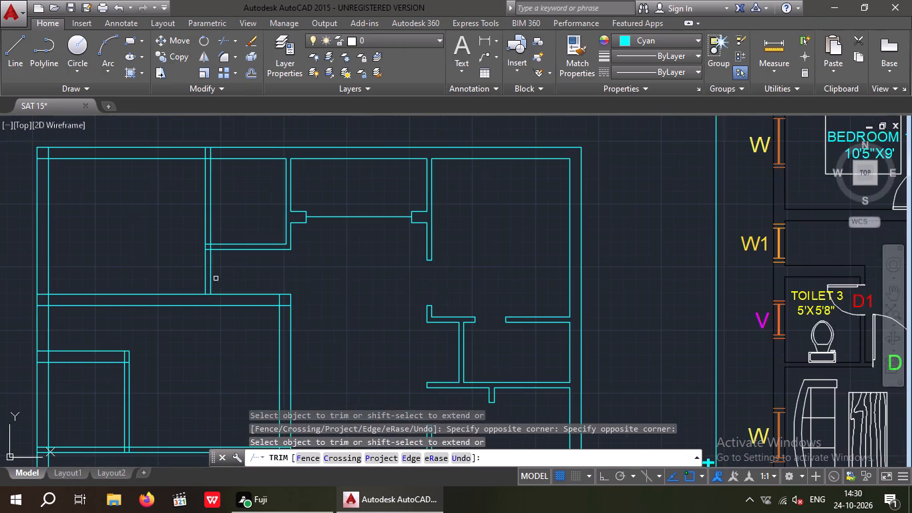
middle_drag(225, 267, 126, 282)
scroll(137, 273, down, 1)
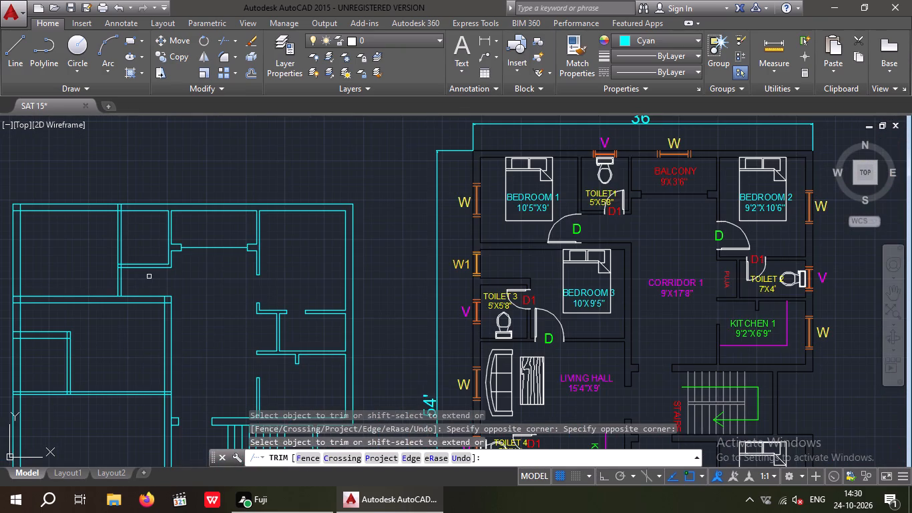
scroll(135, 277, up, 1)
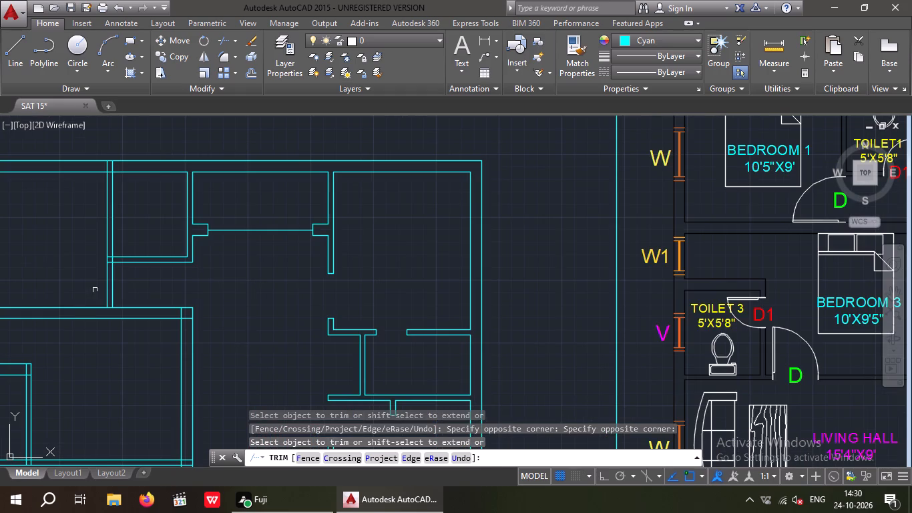
drag(127, 283, 80, 295)
click(73, 295)
scroll(103, 275, down, 1)
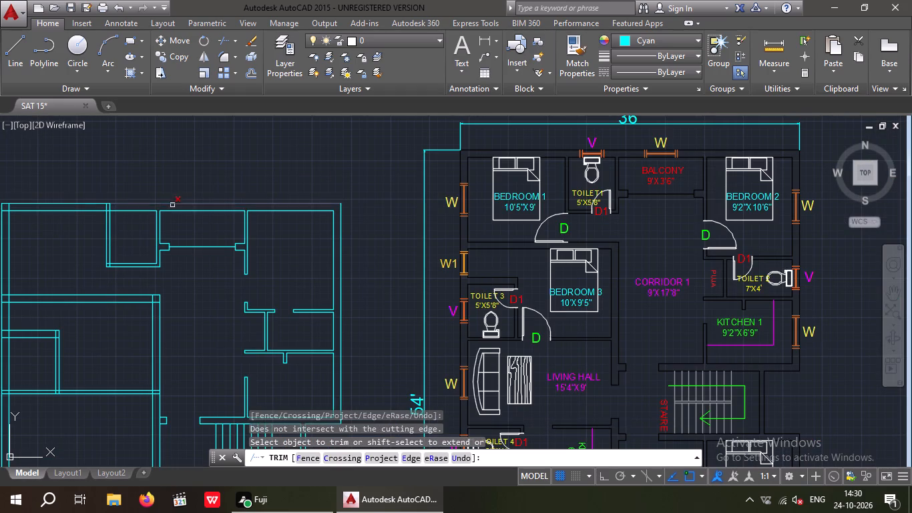
Trim the overlapping inner wall lines at Bedroom 3's upper corridor-side corner to form a clean corner.
scroll(156, 297, up, 3)
drag(155, 335, 147, 317)
click(146, 314)
drag(152, 309, 120, 314)
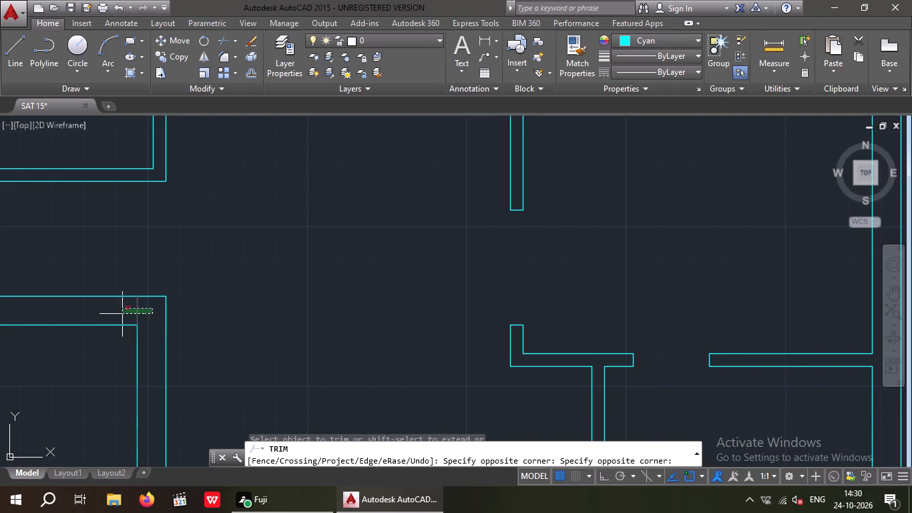
drag(120, 314, 108, 316)
click(111, 315)
scroll(128, 291, down, 2)
middle_drag(152, 304, 233, 319)
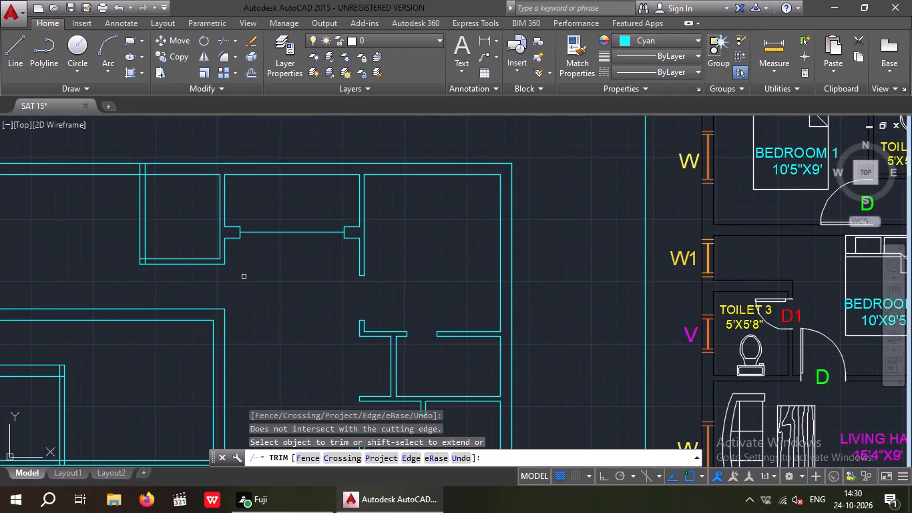
middle_drag(240, 278, 110, 313)
middle_drag(136, 298, 116, 305)
key(Escape)
key(Escape)
key(Escape)
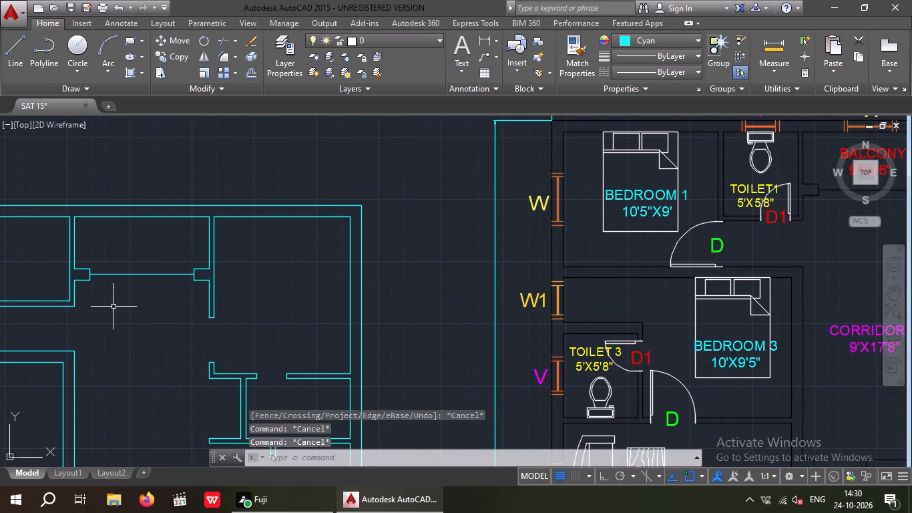
Offset the inner line of Toilet 1's balcony-side wall 9" into the toilet.
key(o)
key(Escape)
key(Escape)
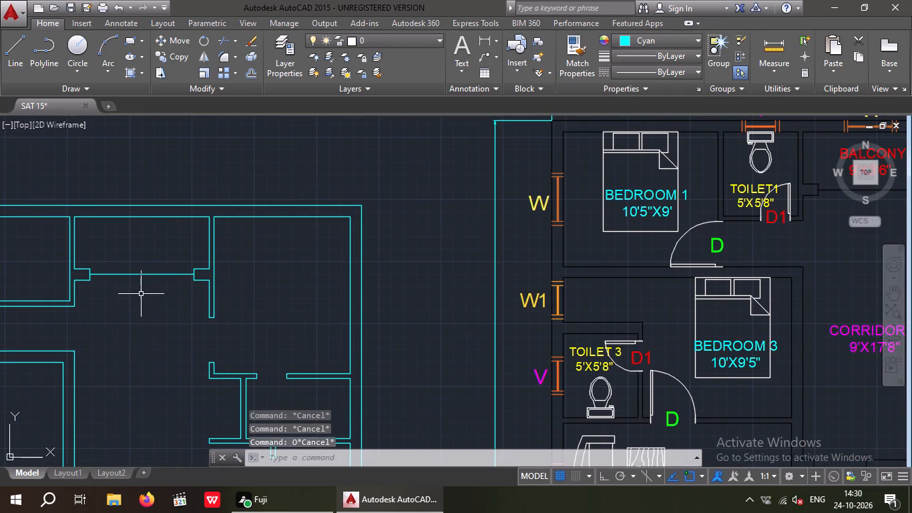
key(o)
key(Return)
key(9)
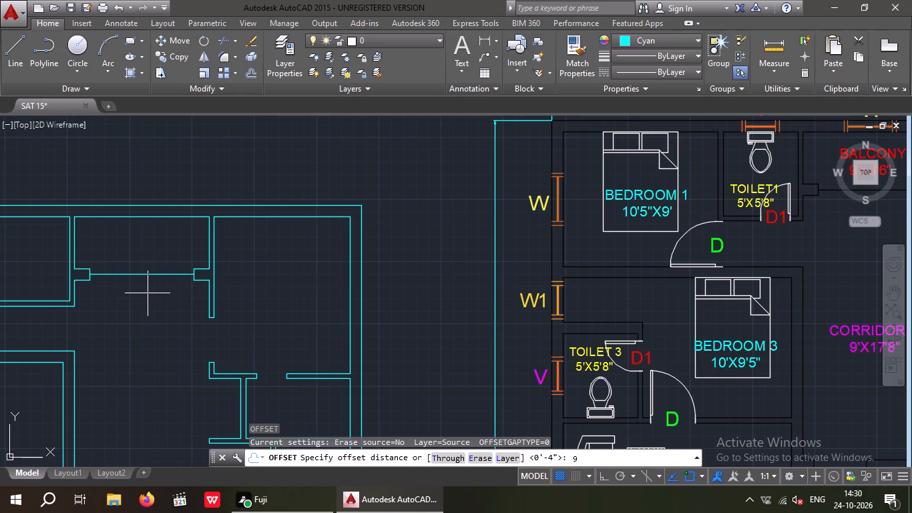
key(shift+quotedbl)
key(Return)
scroll(146, 289, down, 2)
middle_drag(152, 292, 174, 301)
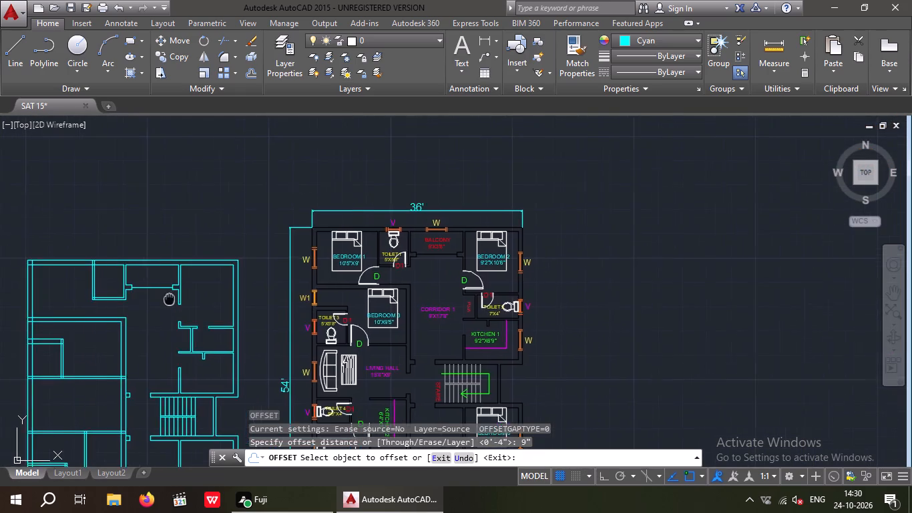
middle_drag(174, 301, 244, 303)
scroll(193, 297, up, 3)
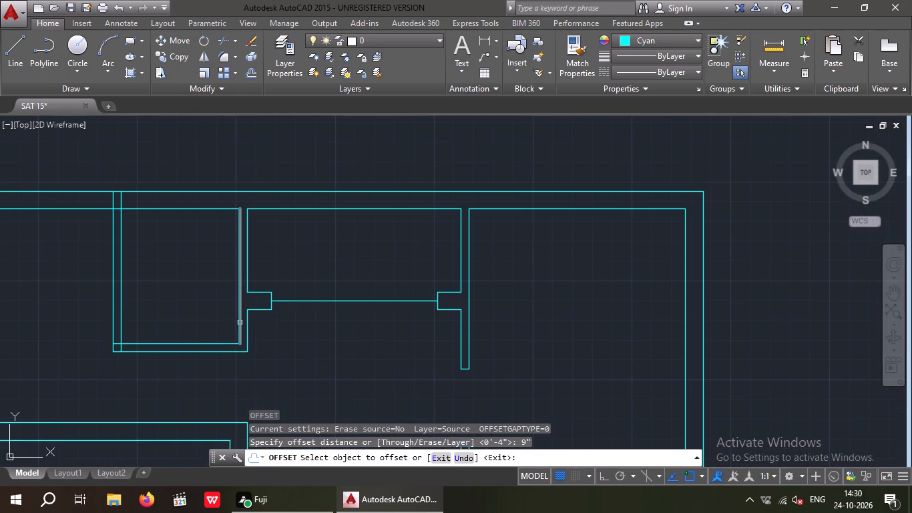
click(239, 322)
click(195, 322)
key(Escape)
key(Escape)
key(Escape)
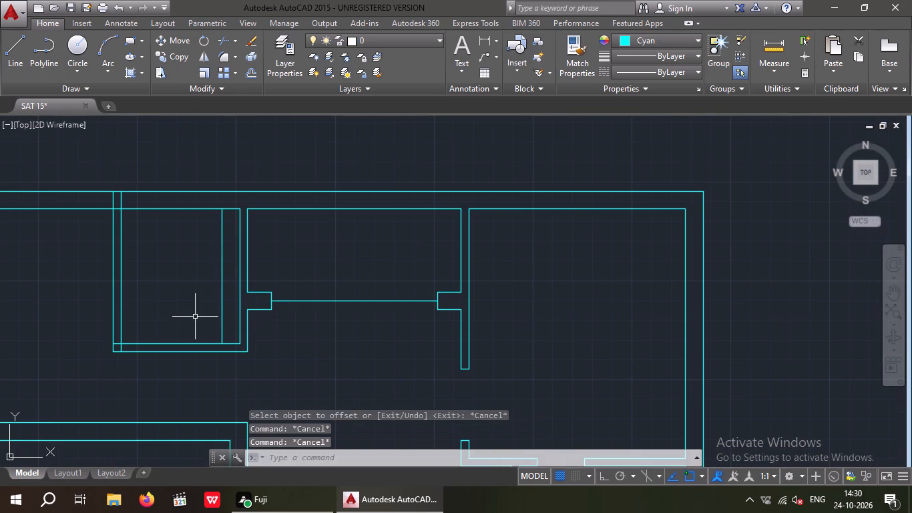
Extend the new offset line in Toilet 1 down to the lower line of the toilet wall.
key(e)
key(x)
key(space)
key(space)
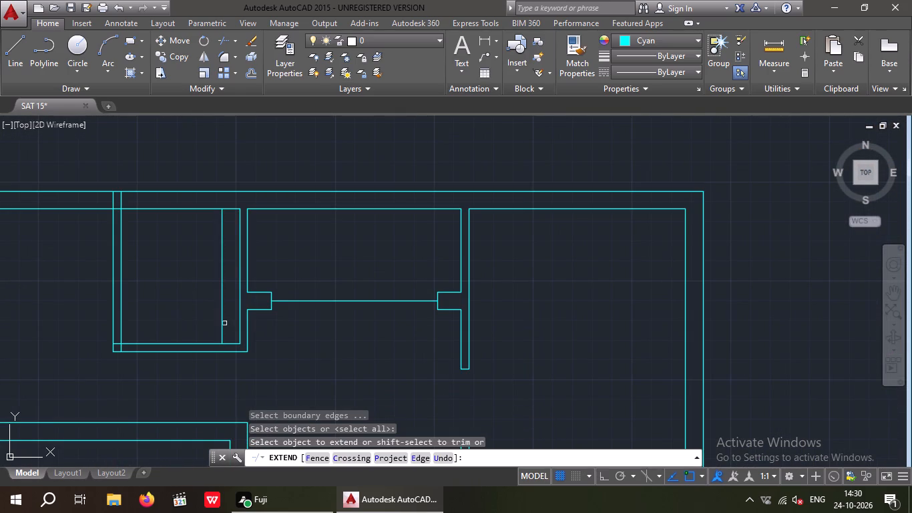
click(220, 328)
key(Escape)
key(Escape)
key(Escape)
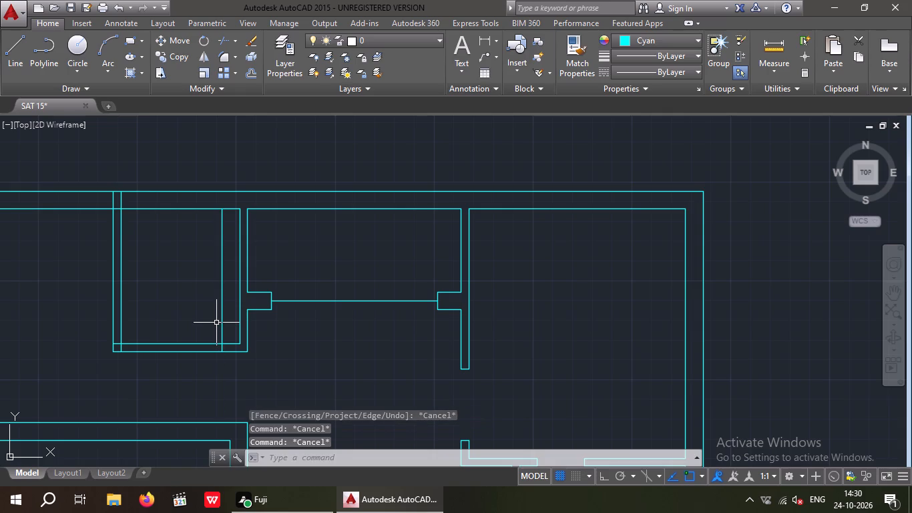
Offset the extended line 2' further into Toilet 1 to mark the door width.
key(o)
key(Return)
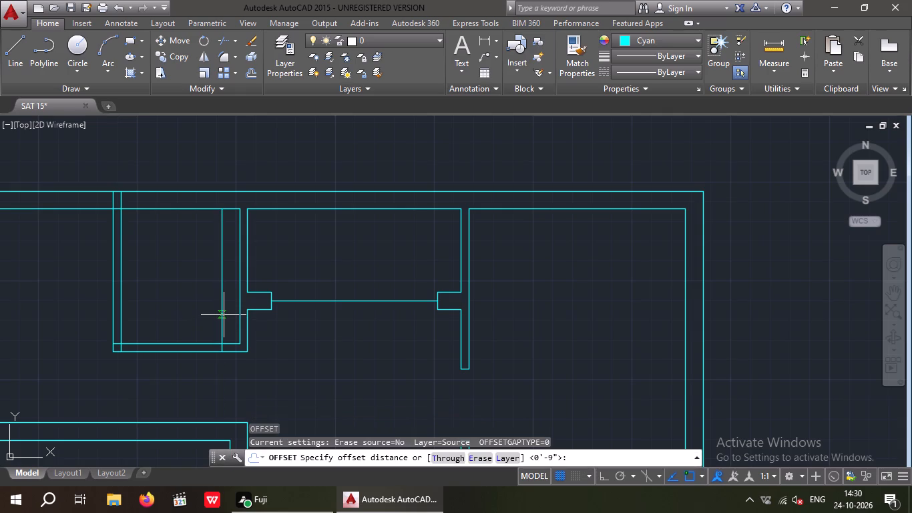
key(2)
key(apostrophe)
key(Return)
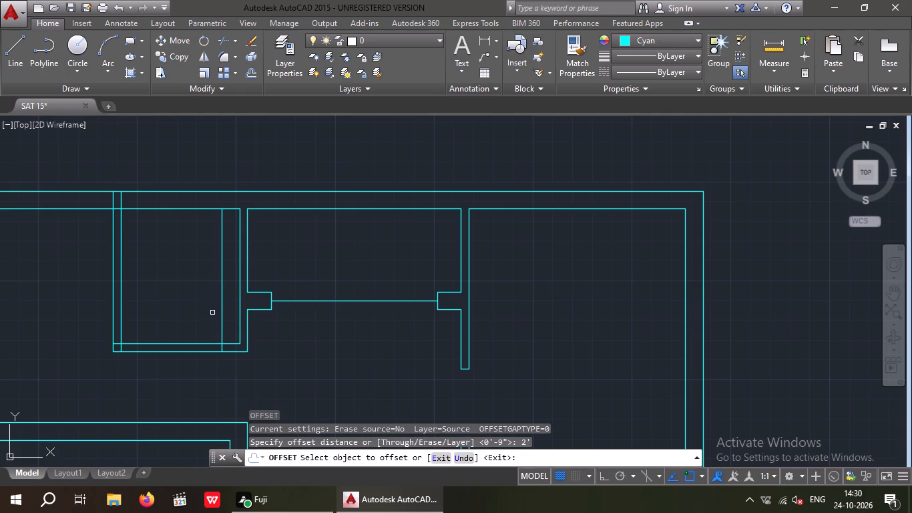
drag(222, 313, 202, 317)
click(202, 317)
key(Escape)
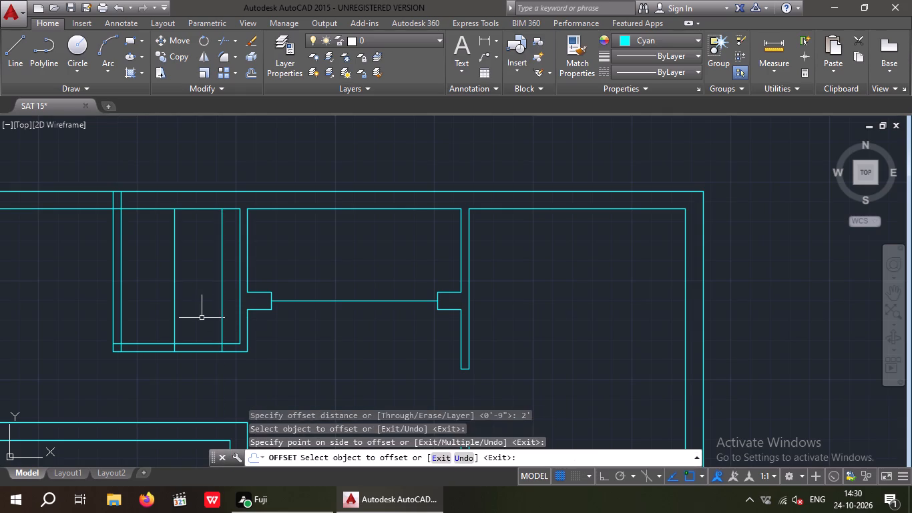
key(Escape)
key(Escape)
Trim the two door marking lines above the Toilet 1 wall and the wall lines between them to open the doorway.
key(t)
key(r)
key(space)
key(space)
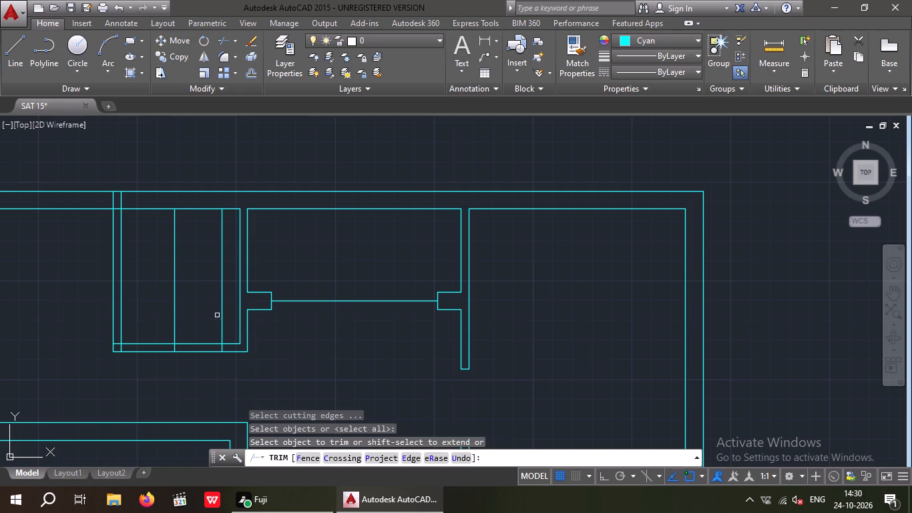
scroll(216, 316, up, 2)
drag(241, 311, 204, 331)
click(102, 342)
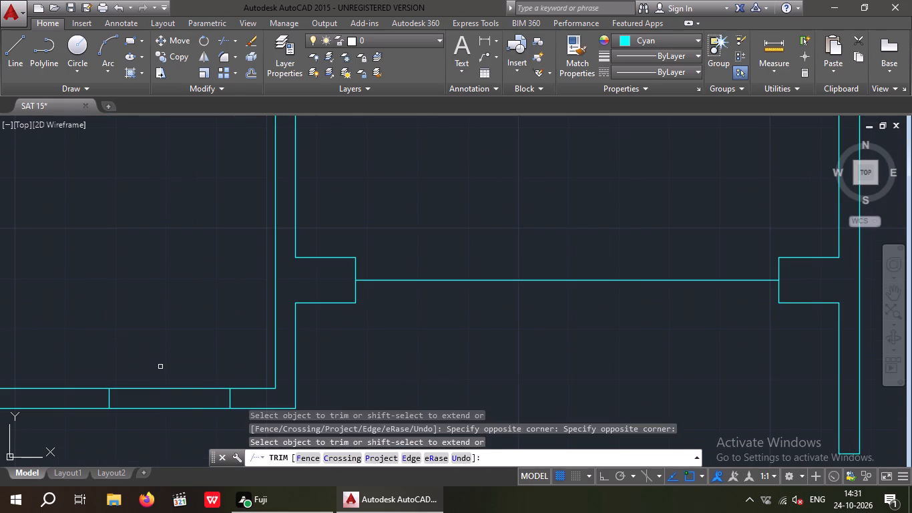
drag(190, 417, 166, 396)
click(160, 375)
scroll(167, 345, down, 1)
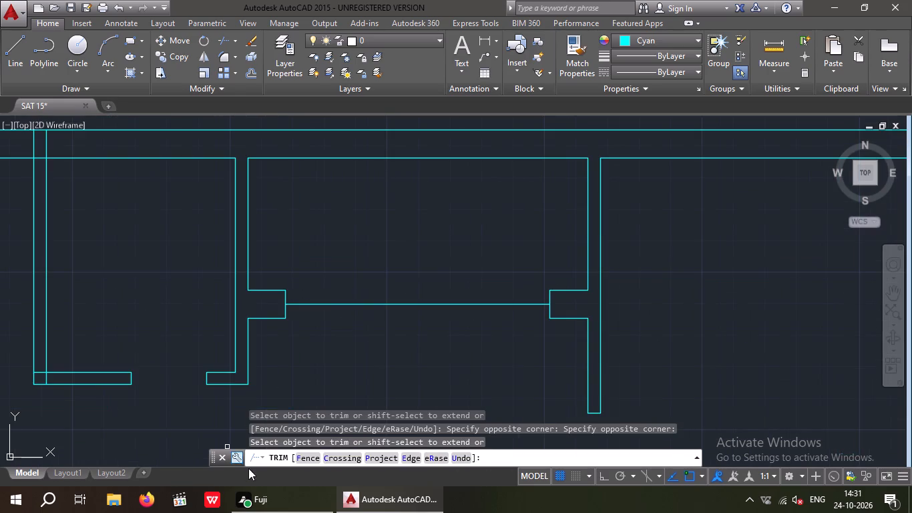
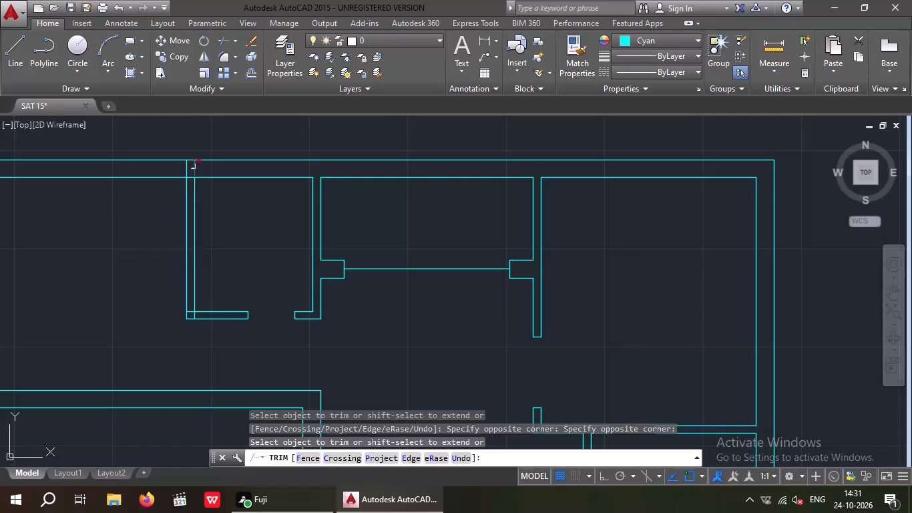
Trim the overlapping lines where the Bedroom 1–Toilet 1 partition meets the top outer wall to form an open junction.
scroll(193, 165, up, 2)
drag(204, 175, 151, 182)
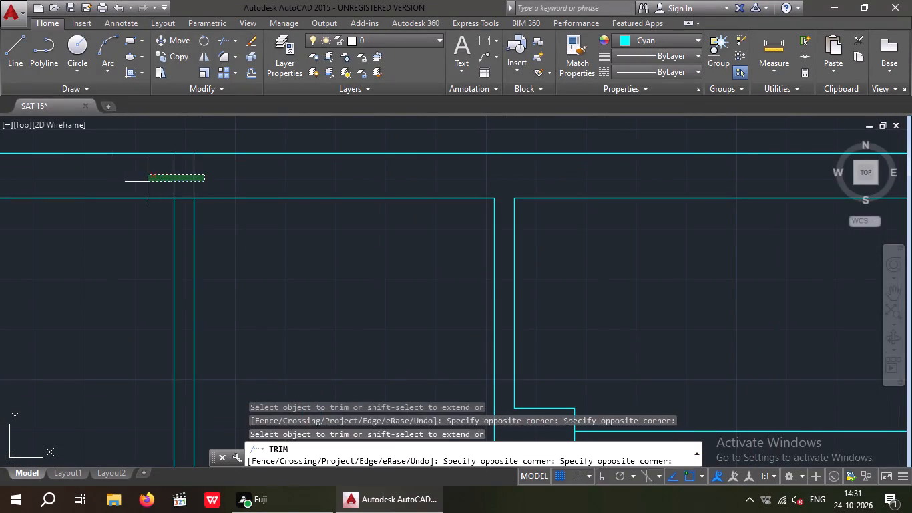
click(148, 182)
scroll(186, 196, up, 3)
drag(184, 243, 158, 205)
click(146, 169)
scroll(147, 168, down, 5)
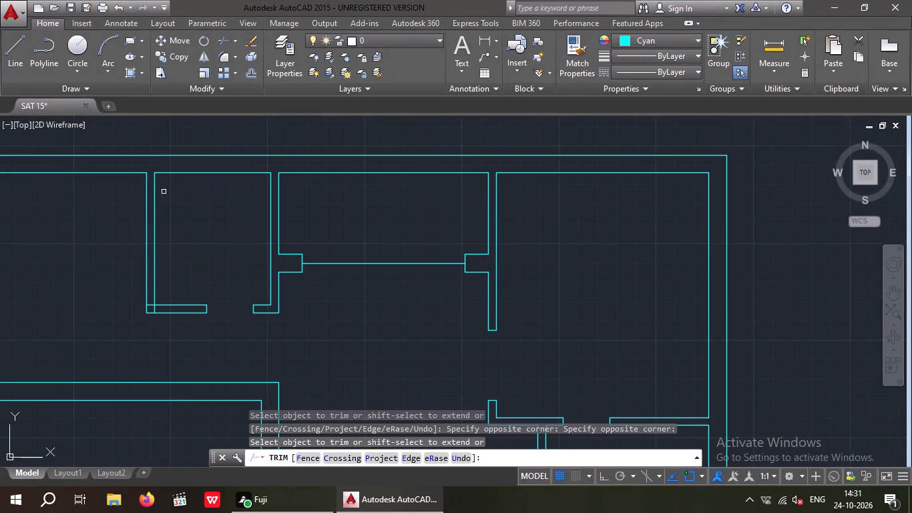
Trim the overlapping inner lines at Toilet 1's lower corner on the Bedroom 1 side to join the two walls.
scroll(153, 317, up, 3)
drag(164, 286, 142, 295)
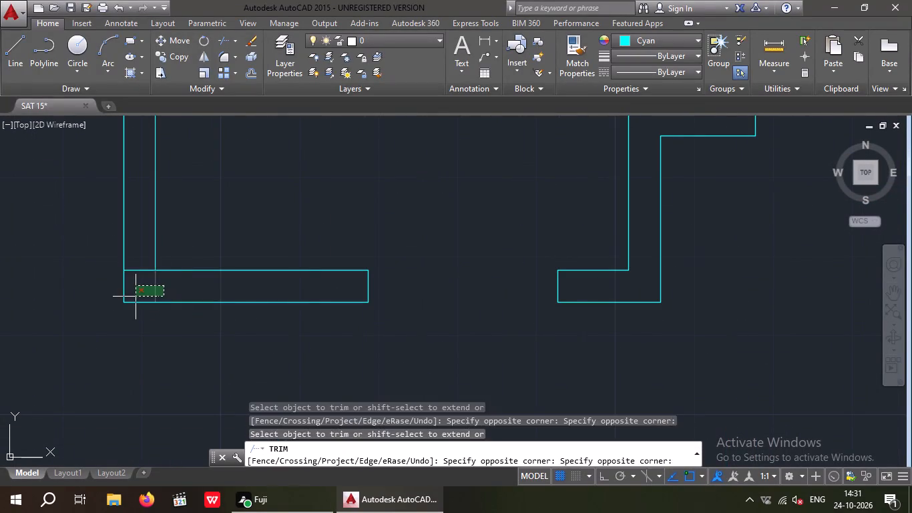
click(136, 297)
drag(140, 294, 138, 287)
click(132, 253)
Trim the crossing inner wall lines at the plan's top-left outer corner in Bedroom 1.
scroll(132, 253, down, 4)
middle_drag(152, 282, 277, 267)
middle_drag(229, 282, 188, 284)
scroll(183, 263, down, 2)
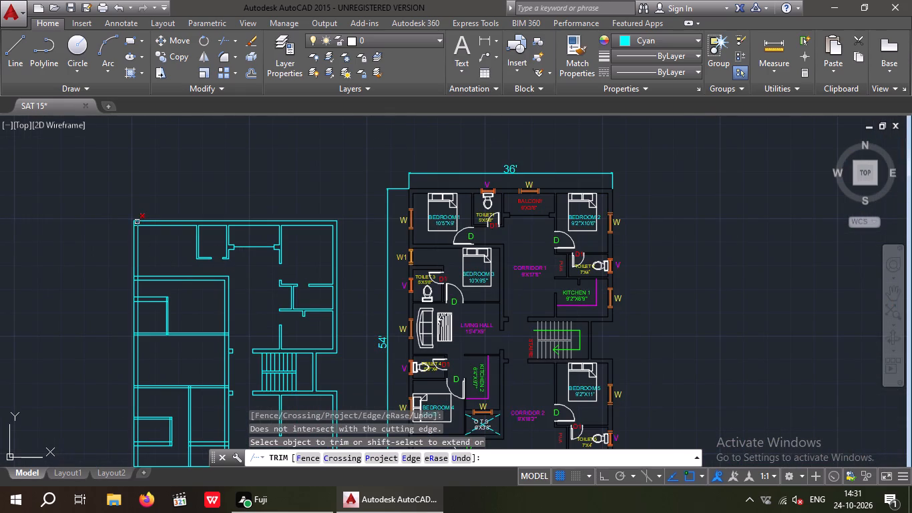
scroll(134, 223, up, 7)
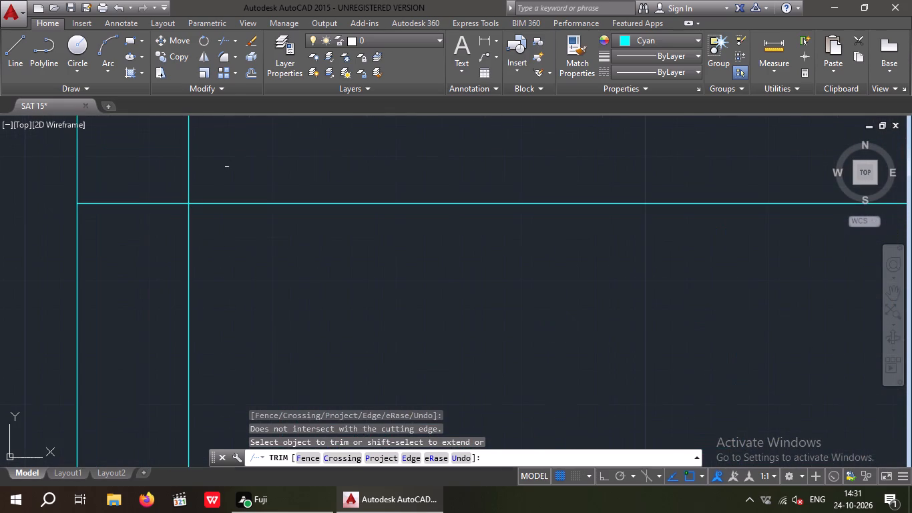
drag(226, 164, 187, 170)
click(154, 176)
drag(156, 236, 137, 199)
click(134, 184)
Trim the overlapping lines where the wall between Bedrooms 1 and 3 meets the left outer wall, and end trimming.
scroll(134, 194, down, 1)
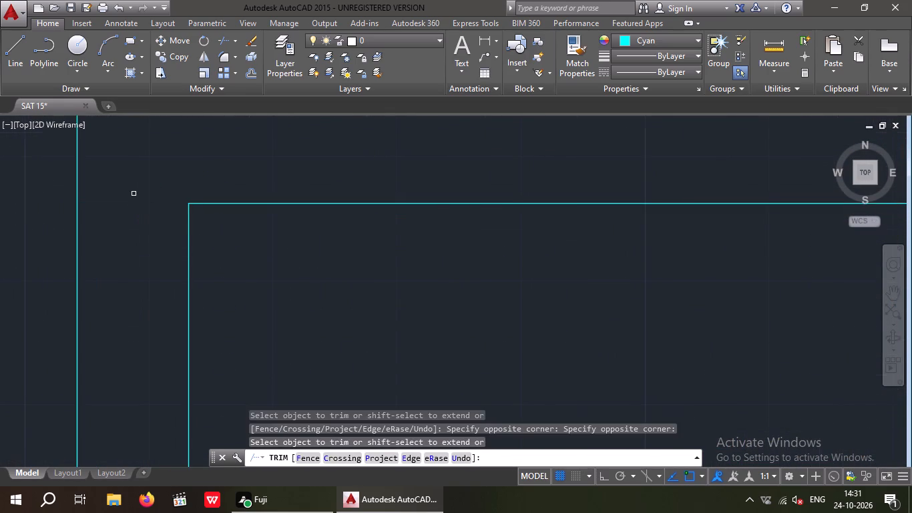
scroll(134, 195, down, 1)
scroll(174, 244, down, 1)
scroll(222, 270, down, 2)
middle_drag(237, 283, 183, 263)
scroll(180, 234, down, 2)
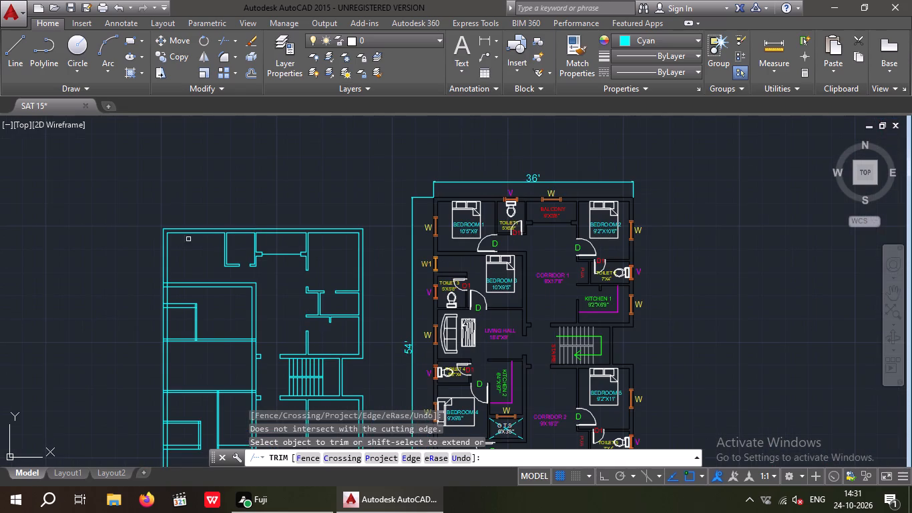
middle_drag(214, 242, 226, 222)
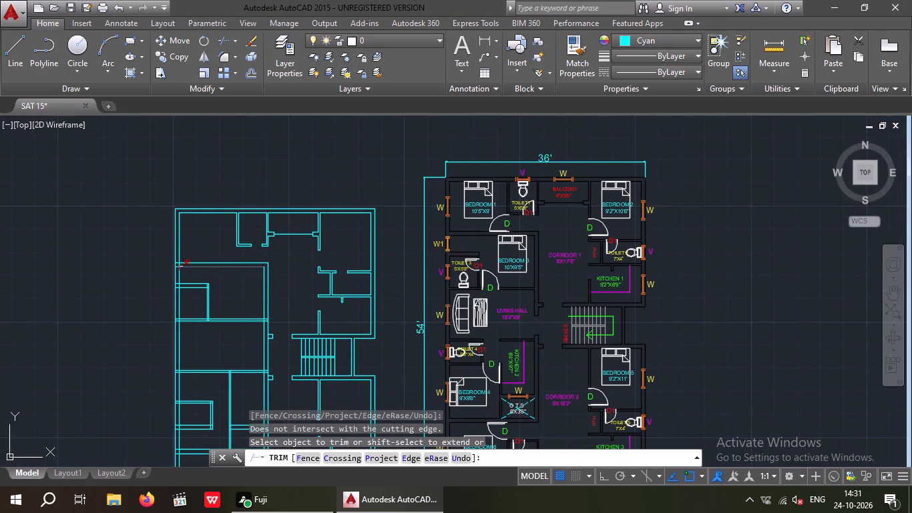
scroll(176, 267, up, 6)
drag(193, 315, 186, 303)
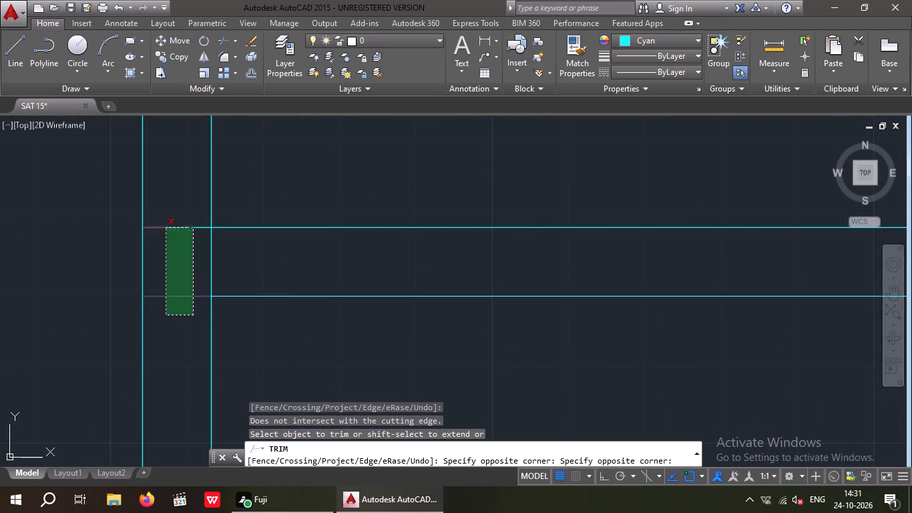
click(166, 210)
drag(254, 252, 190, 272)
click(162, 279)
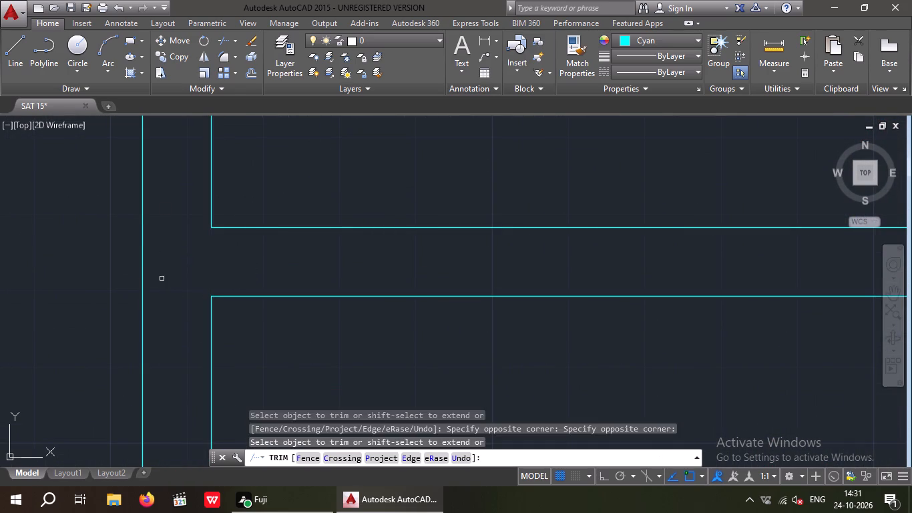
scroll(171, 280, down, 7)
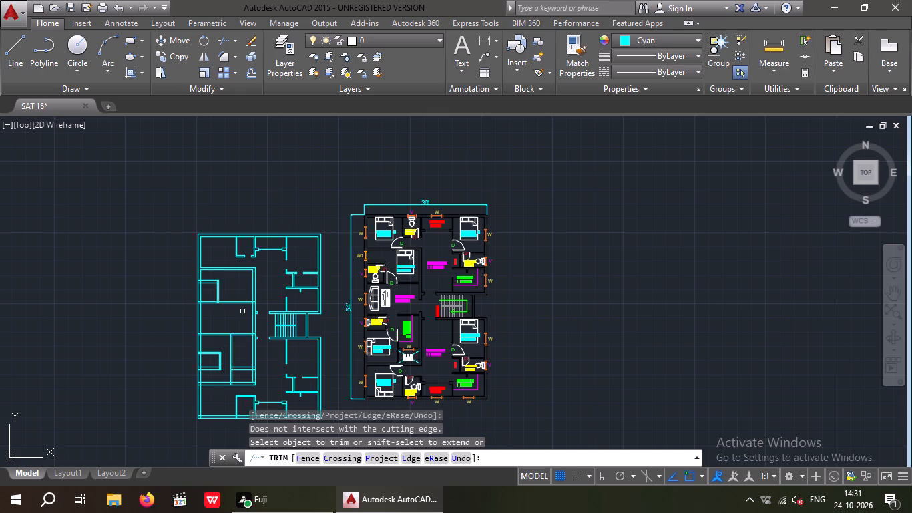
scroll(234, 312, up, 2)
middle_drag(234, 318, 227, 359)
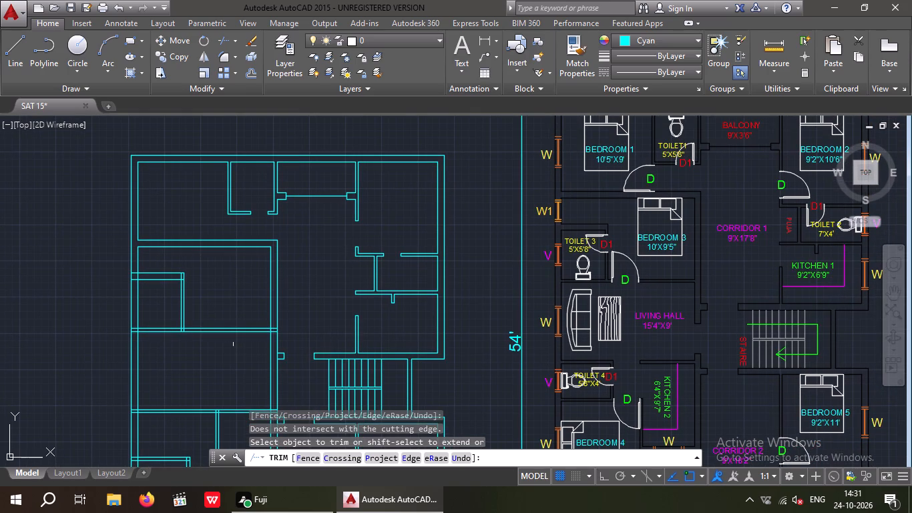
key(Escape)
key(Escape)
key(Escape)
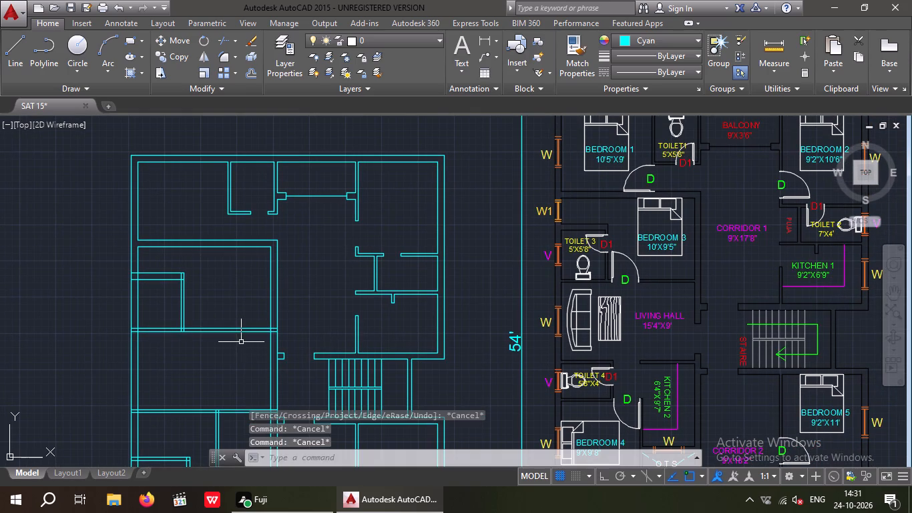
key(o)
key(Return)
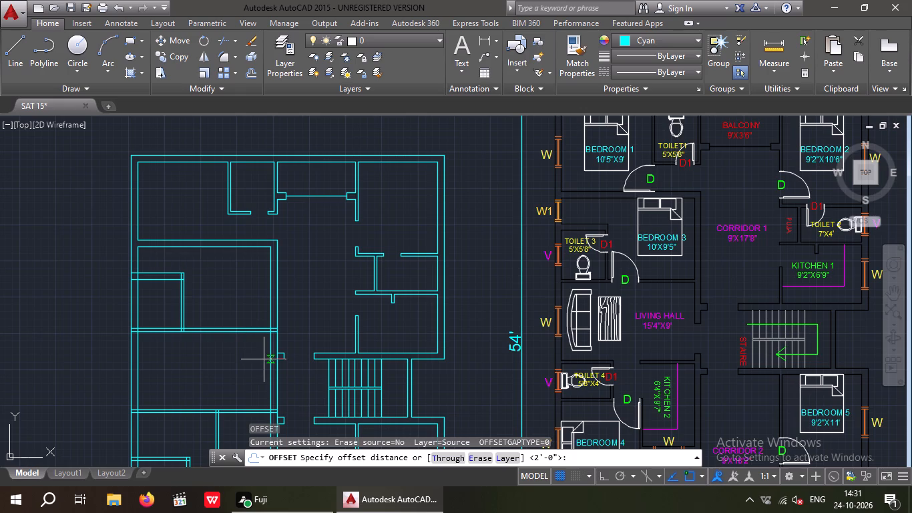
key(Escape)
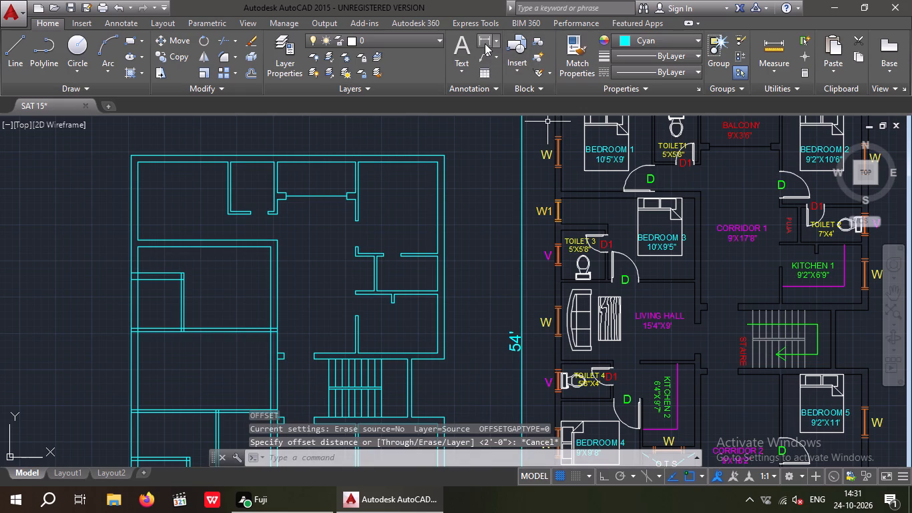
Measure the distance from Toilet 3's side wall to the Bedroom 3 door opening in the reference plan.
click(485, 43)
scroll(612, 285, up, 4)
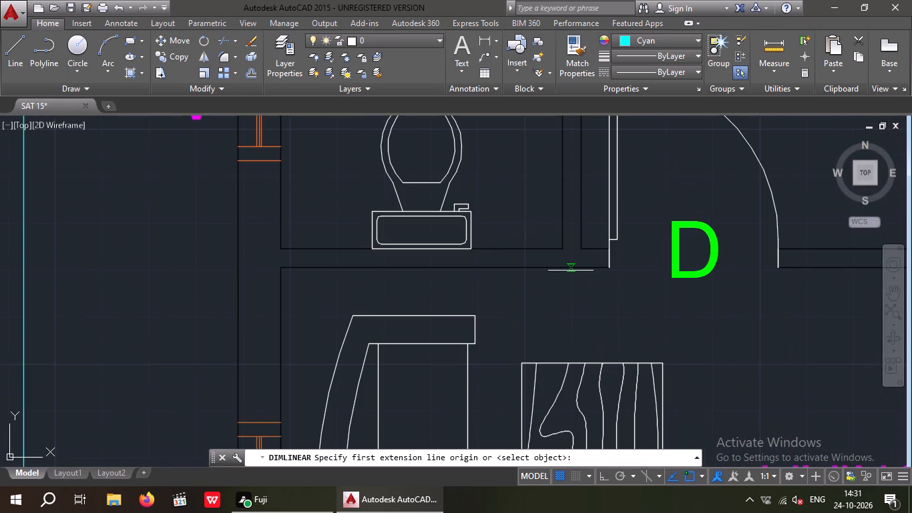
scroll(598, 267, up, 1)
drag(572, 236, 580, 238)
drag(614, 236, 614, 242)
key(Escape)
Offset the outer line of Toilet 3's right-hand wall 6" into Bedroom 3 to mark the door's near edge.
scroll(599, 263, down, 5)
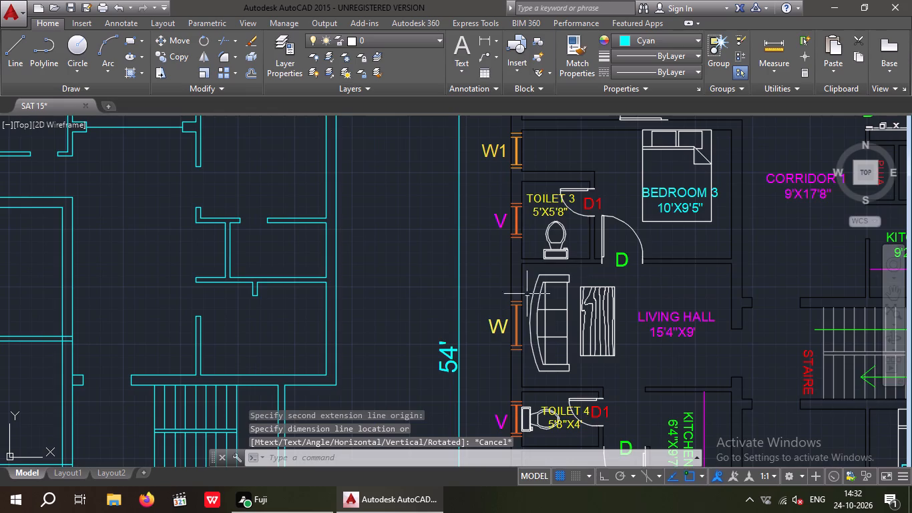
scroll(341, 248, down, 2)
middle_drag(212, 267, 254, 267)
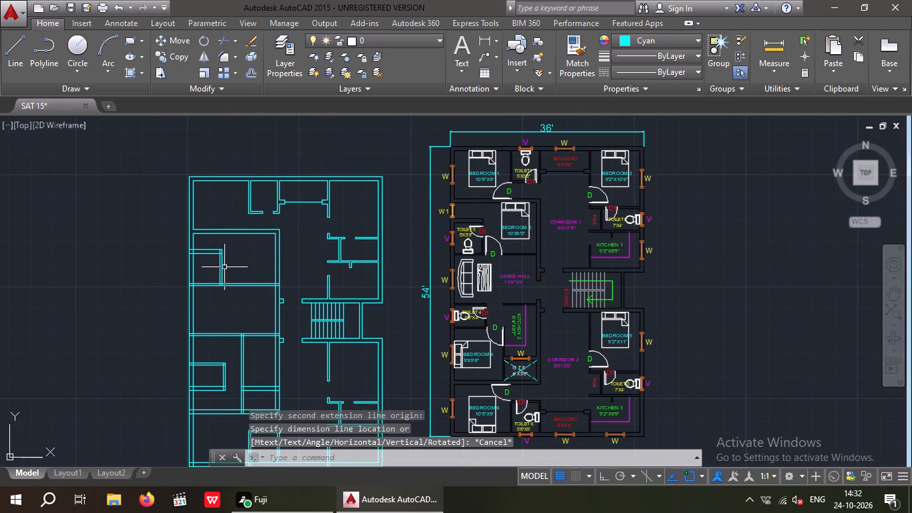
key(Escape)
key(Escape)
key(o)
key(Return)
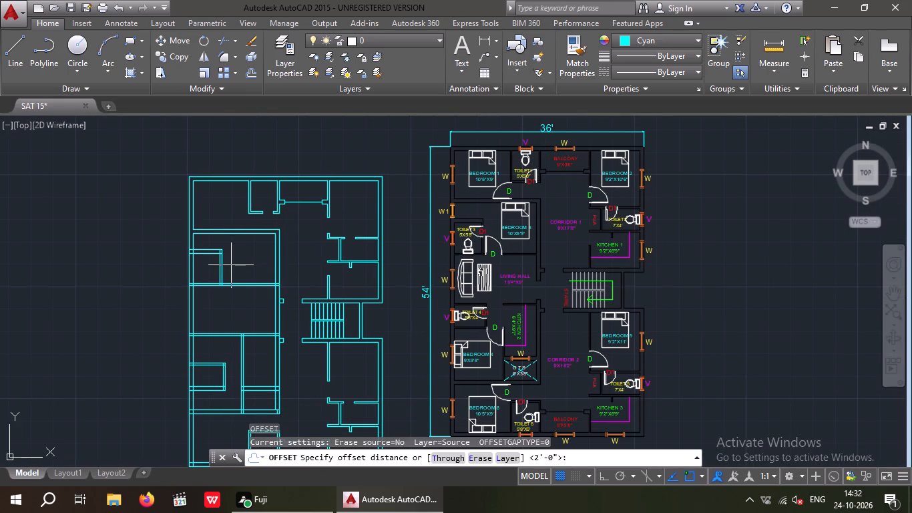
key(6)
key(shift+quotedbl)
key(Return)
scroll(230, 282, up, 3)
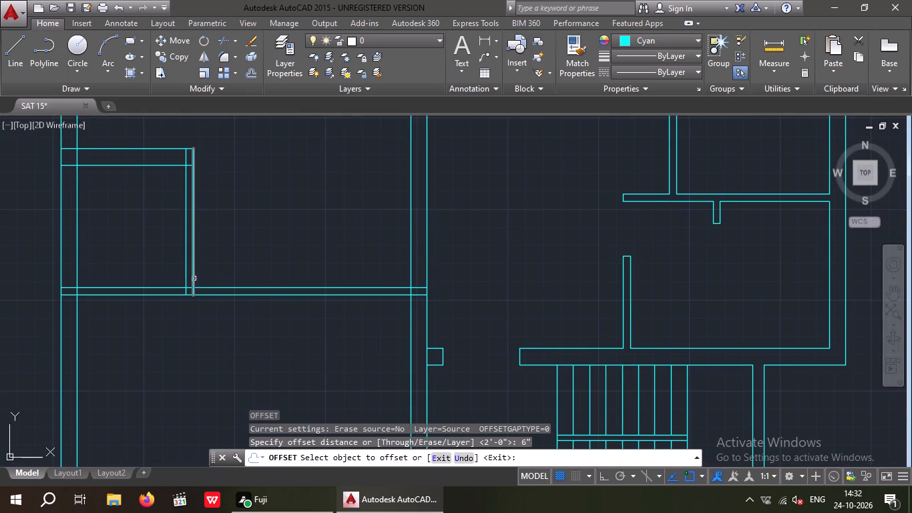
drag(194, 278, 200, 278)
click(234, 271)
scroll(239, 255, down, 2)
middle_drag(240, 261, 199, 265)
key(Escape)
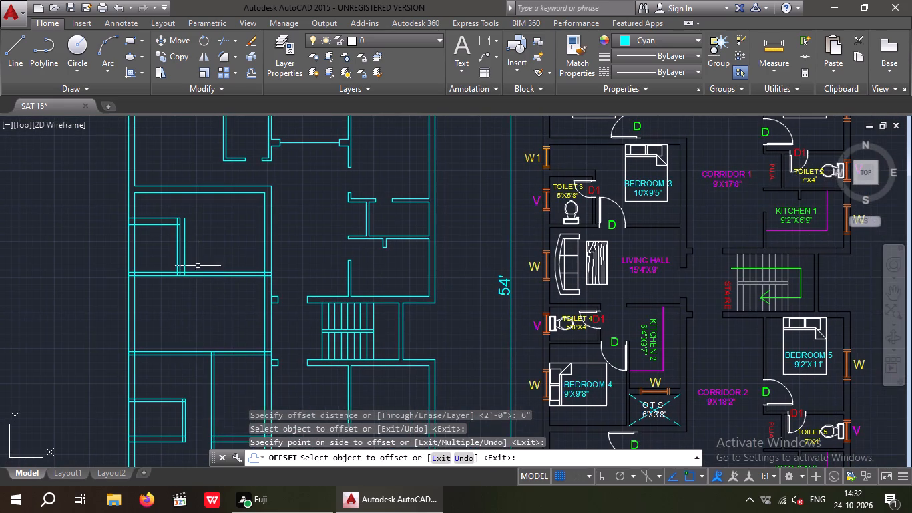
key(Escape)
key(Escape)
Offset the new door marking line 3' further into Bedroom 3 to mark the door width.
key(o)
key(Return)
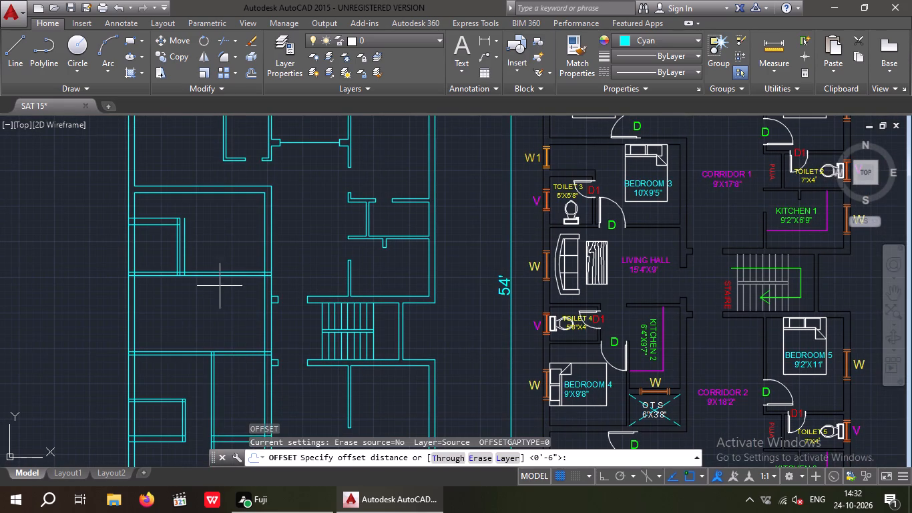
key(3)
key(apostrophe)
key(Return)
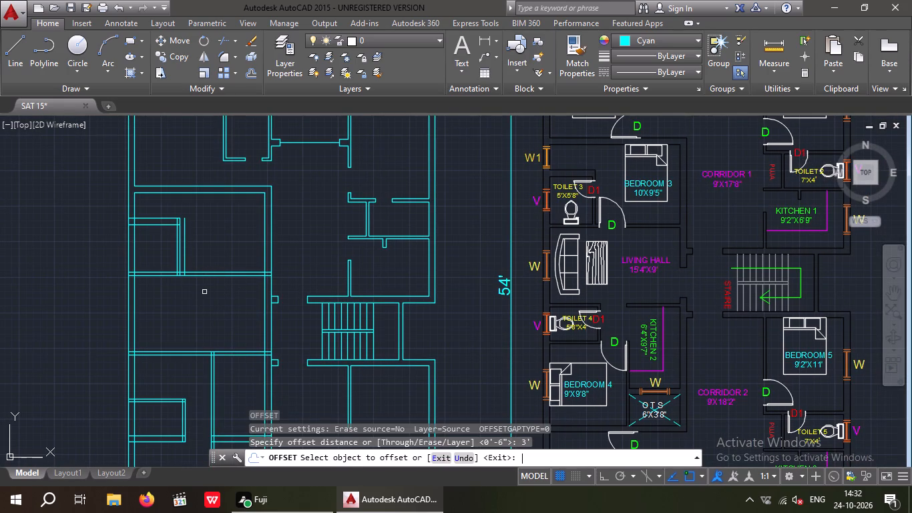
click(184, 259)
click(216, 252)
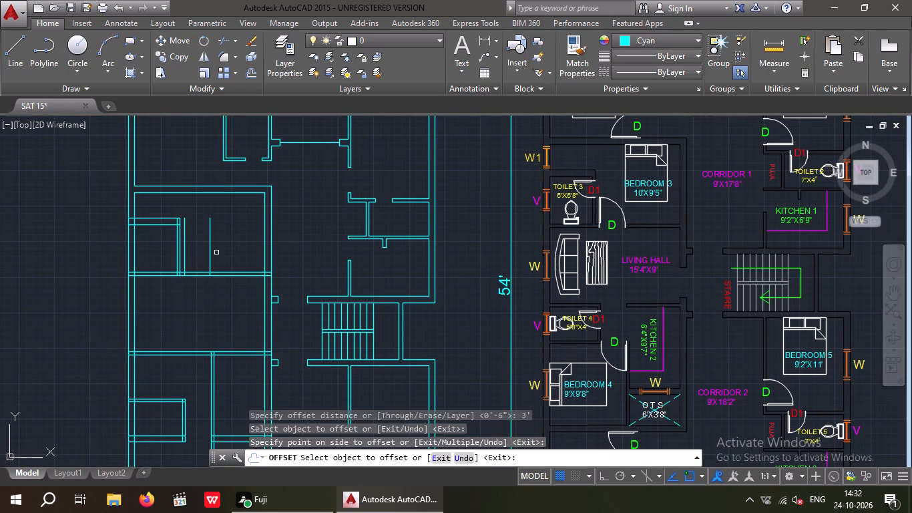
key(Escape)
key(Escape)
key(Escape)
Trim the two door marking lines above Bedroom 3's lower wall and the wall lines between them to open the doorway.
key(t)
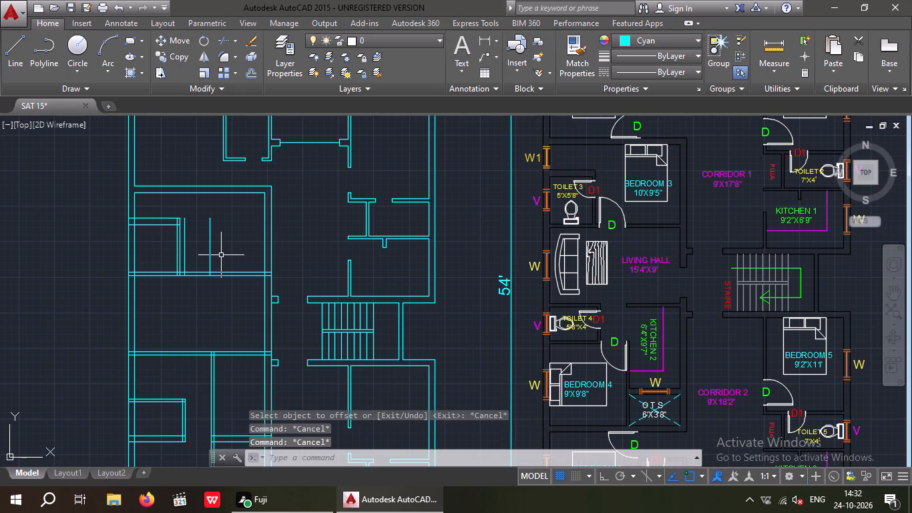
key(r)
key(space)
key(space)
scroll(195, 258, up, 3)
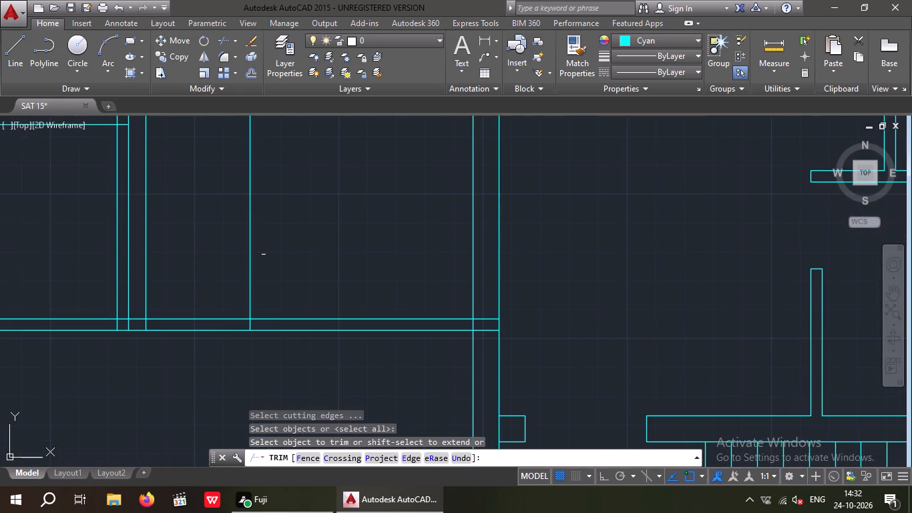
drag(273, 237, 208, 259)
click(142, 274)
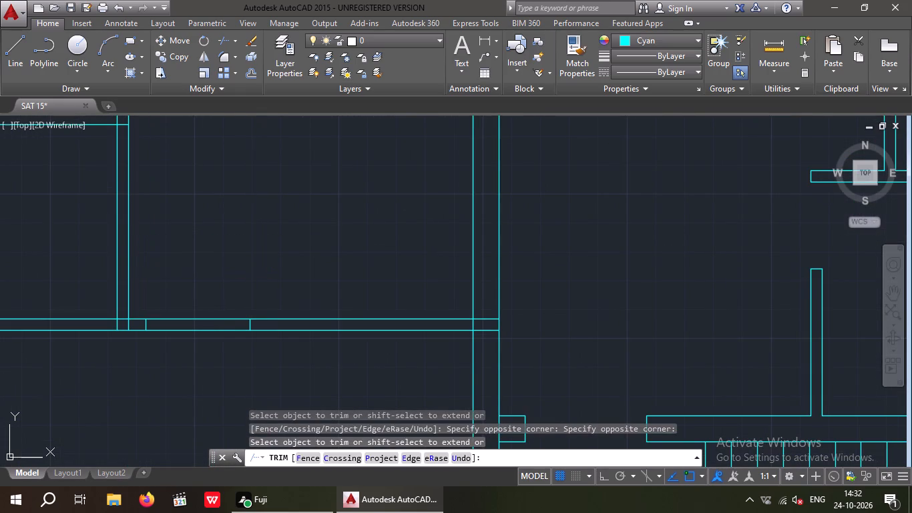
drag(220, 358, 196, 327)
click(191, 289)
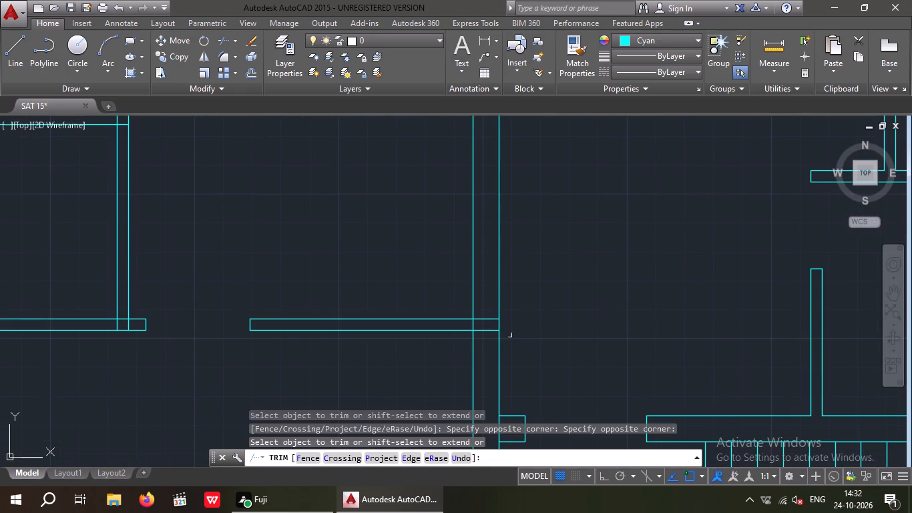
Trim the overlapping lines where Bedroom 3's lower wall meets the corridor-side wall to form an open junction.
scroll(486, 337, up, 3)
drag(496, 349, 485, 320)
click(460, 239)
drag(465, 277, 412, 295)
click(405, 297)
scroll(412, 288, down, 4)
scroll(379, 337, down, 2)
middle_drag(379, 337, 349, 349)
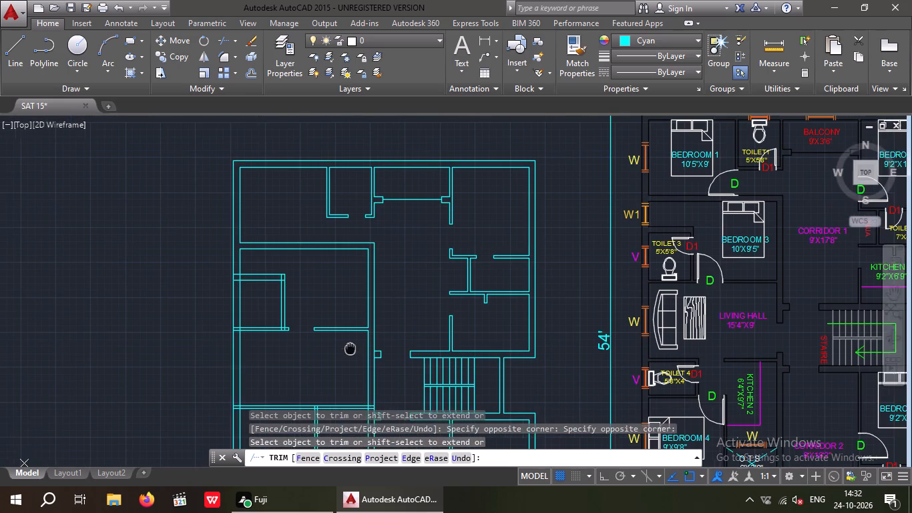
middle_drag(349, 349, 348, 349)
middle_drag(355, 351, 287, 351)
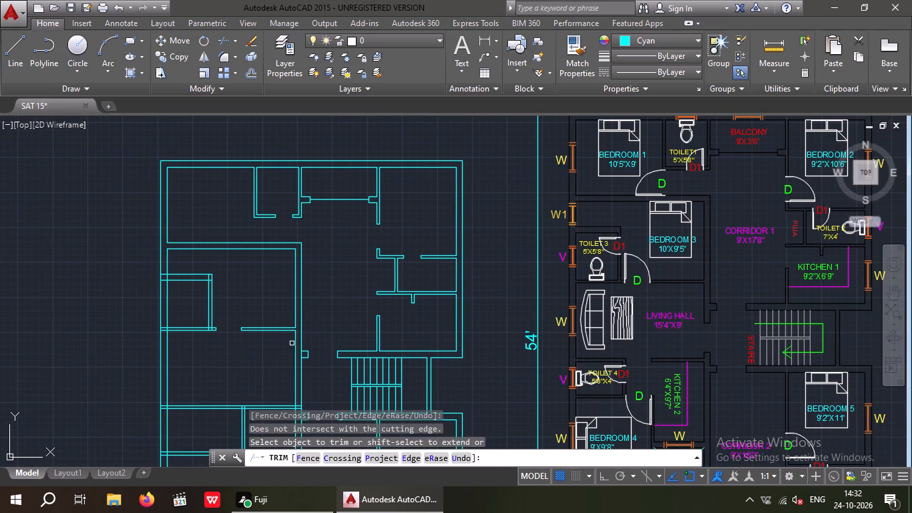
key(Escape)
key(Escape)
key(Escape)
key(Escape)
key(Escape)
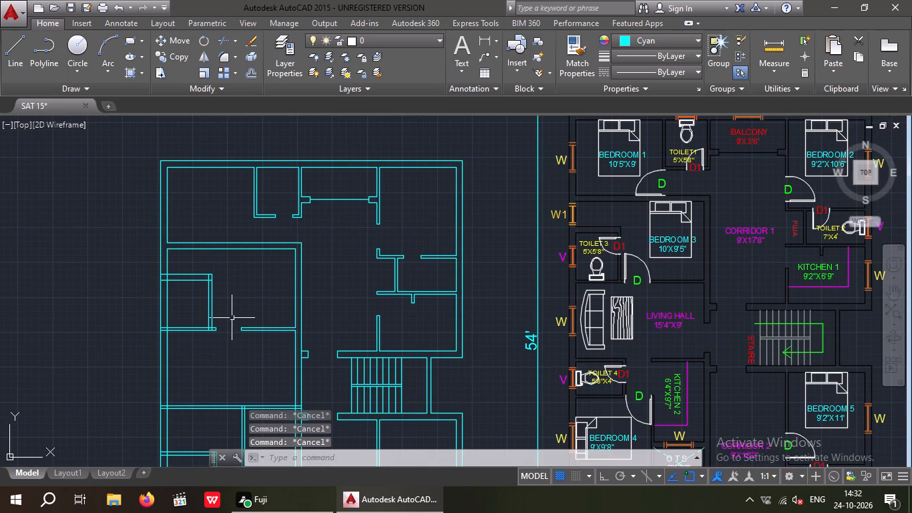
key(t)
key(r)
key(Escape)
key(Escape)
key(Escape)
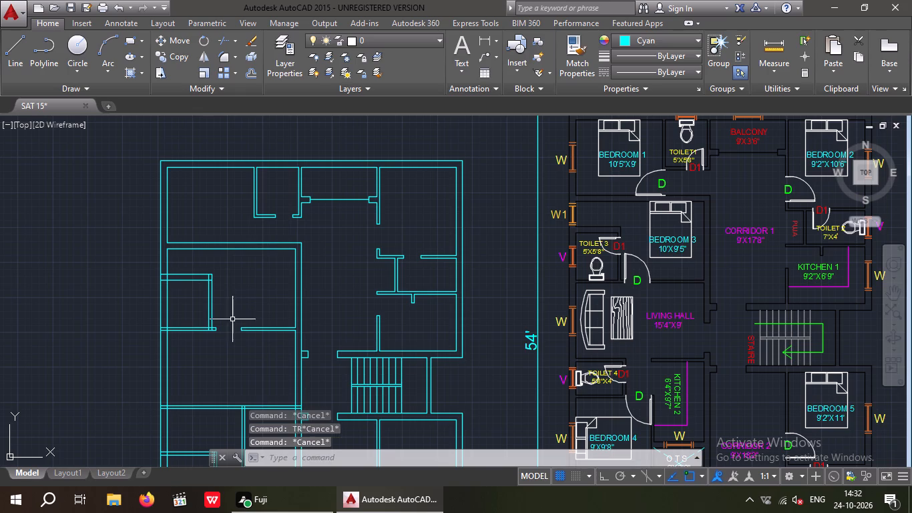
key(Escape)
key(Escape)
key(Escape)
Trim the overlapping lines where Toilet 3's upper wall meets the outer left-hand wall to form an open junction.
key(t)
key(r)
key(space)
key(space)
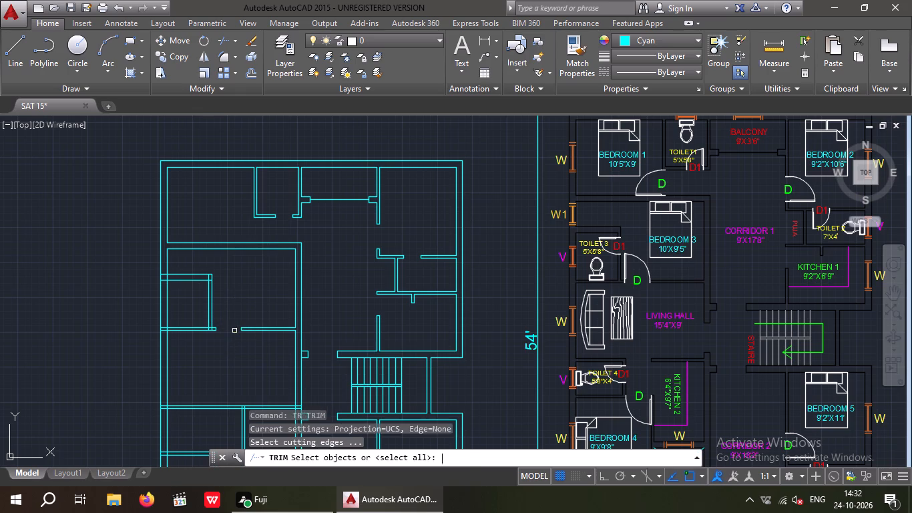
scroll(163, 278, up, 3)
drag(166, 300, 164, 283)
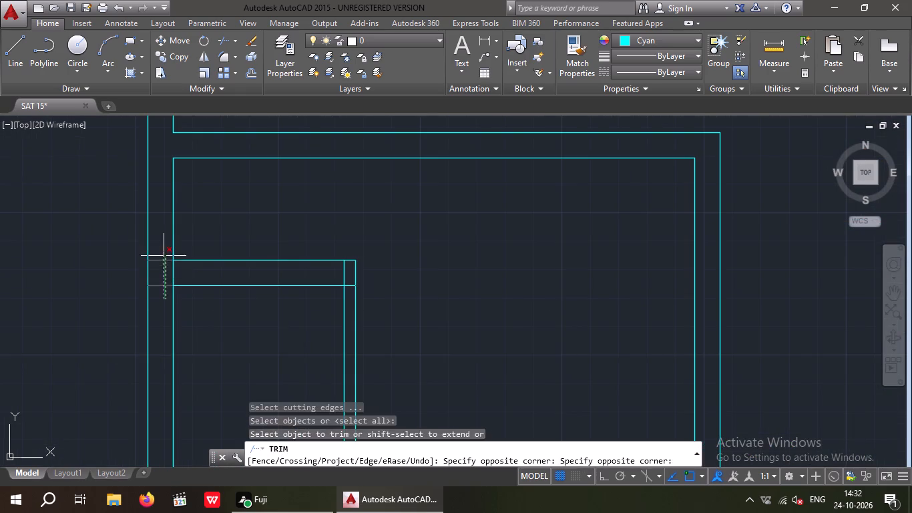
click(162, 242)
click(185, 264)
click(166, 273)
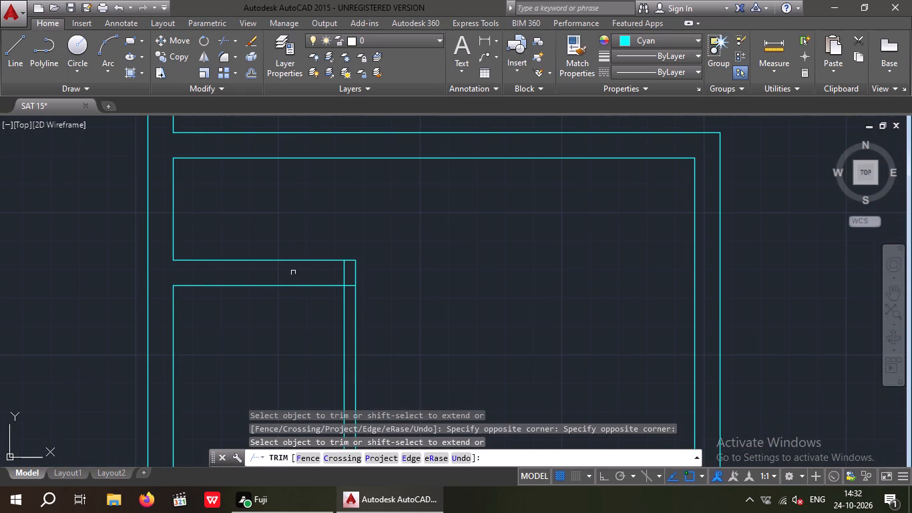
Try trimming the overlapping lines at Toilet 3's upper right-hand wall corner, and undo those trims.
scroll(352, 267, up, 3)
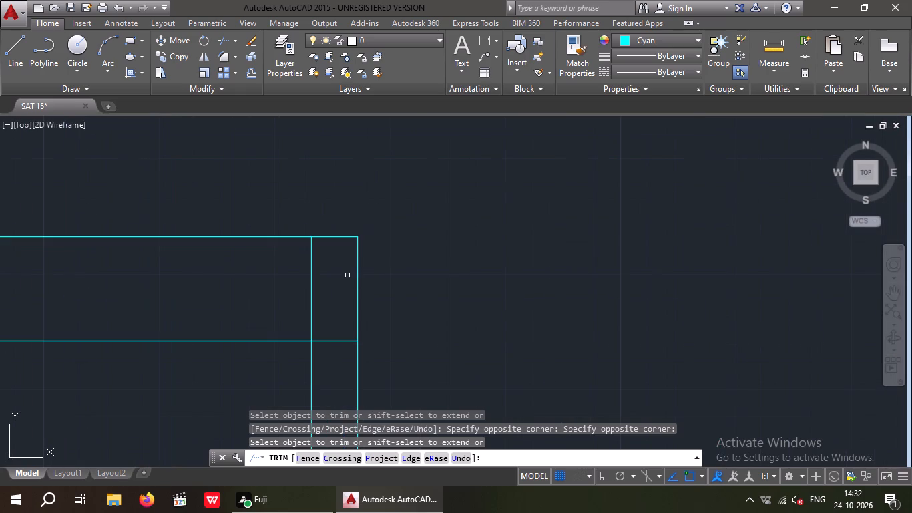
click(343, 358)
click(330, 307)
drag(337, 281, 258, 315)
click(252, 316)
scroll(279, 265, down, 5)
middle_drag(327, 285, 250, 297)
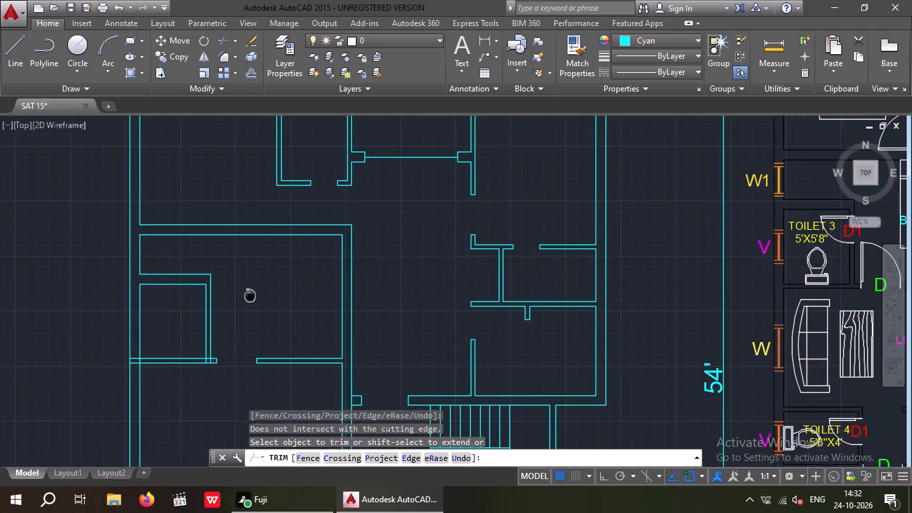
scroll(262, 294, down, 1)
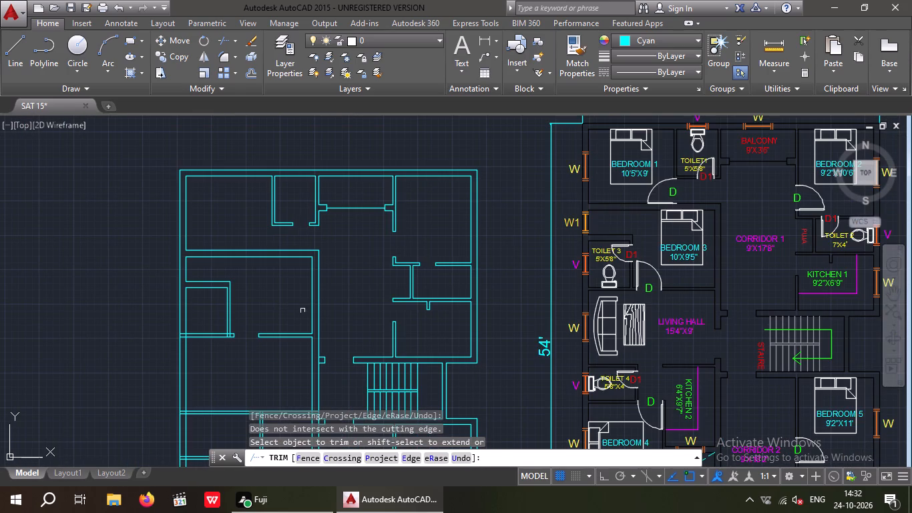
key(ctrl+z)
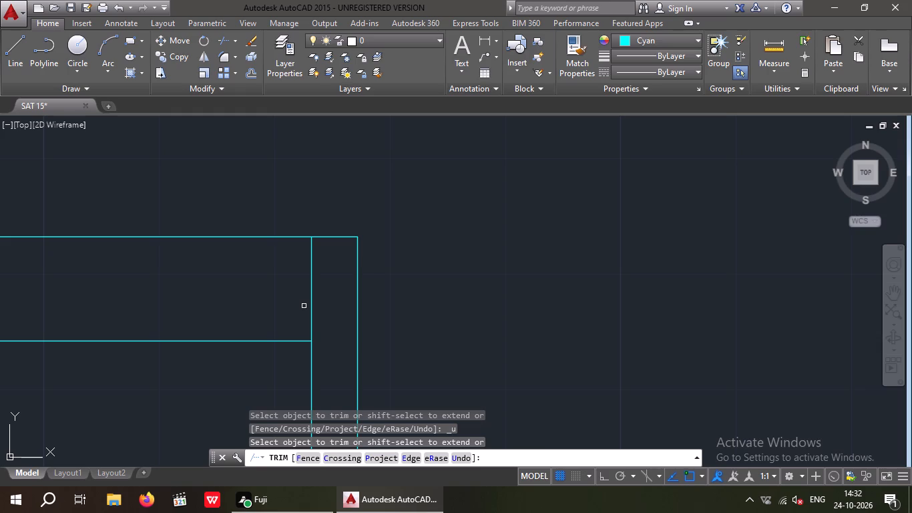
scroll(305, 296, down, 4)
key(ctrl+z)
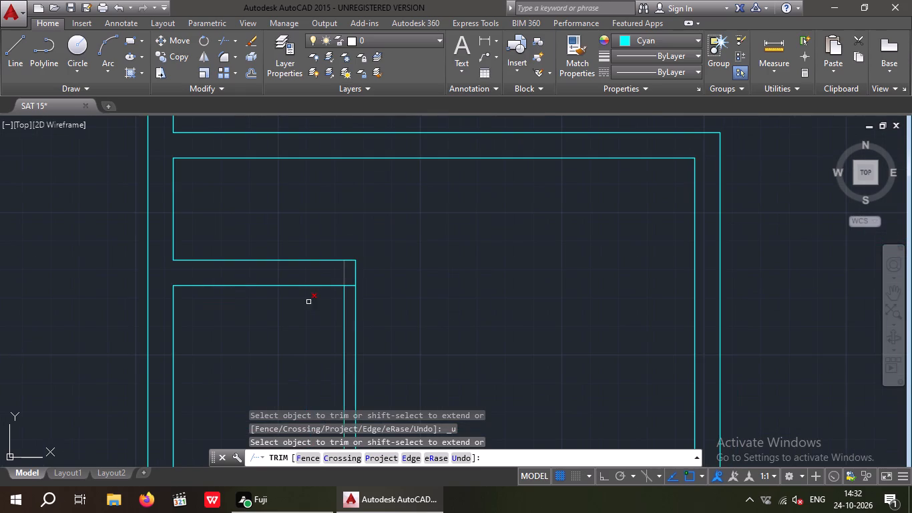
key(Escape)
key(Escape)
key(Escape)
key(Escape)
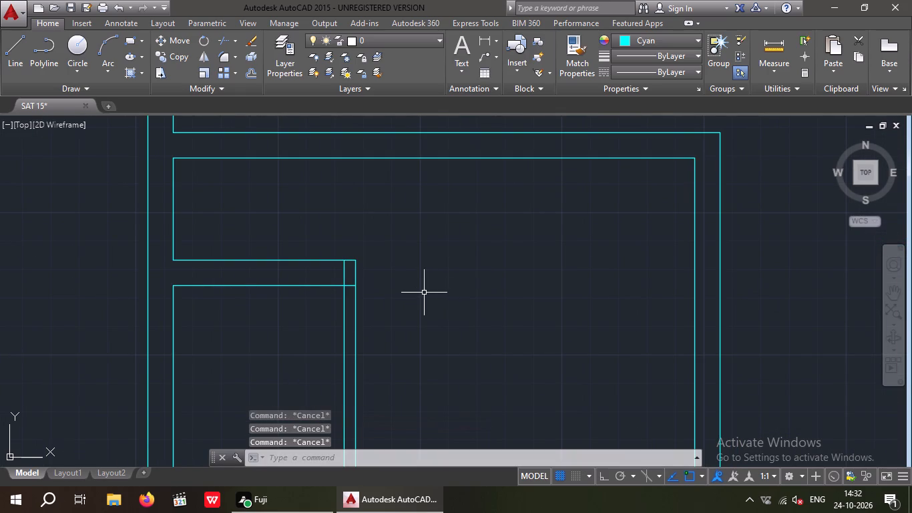
Offset the inner line of Toilet 3's upper wall 6" down into the toilet to mark the door's upper edge.
scroll(413, 299, down, 3)
middle_drag(427, 310, 308, 309)
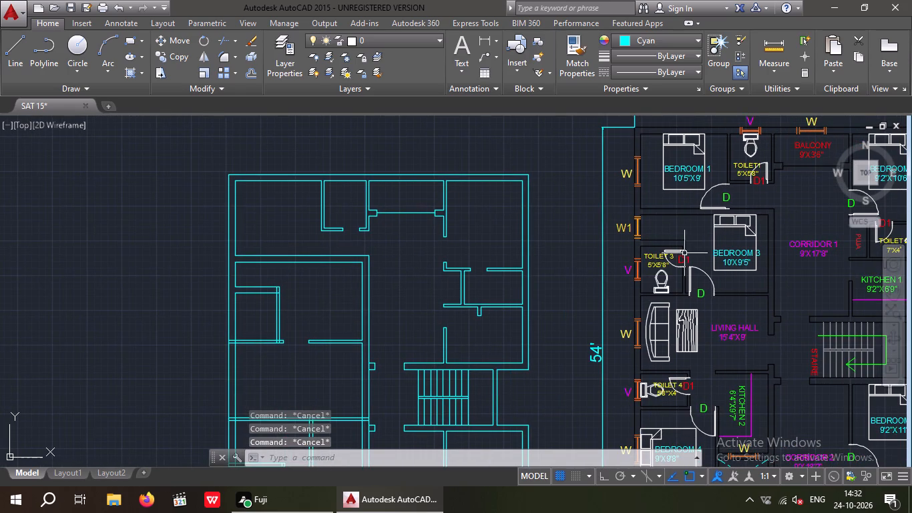
scroll(686, 243, up, 4)
scroll(401, 296, down, 4)
middle_drag(80, 364, 190, 355)
key(Escape)
key(Escape)
key(o)
key(Return)
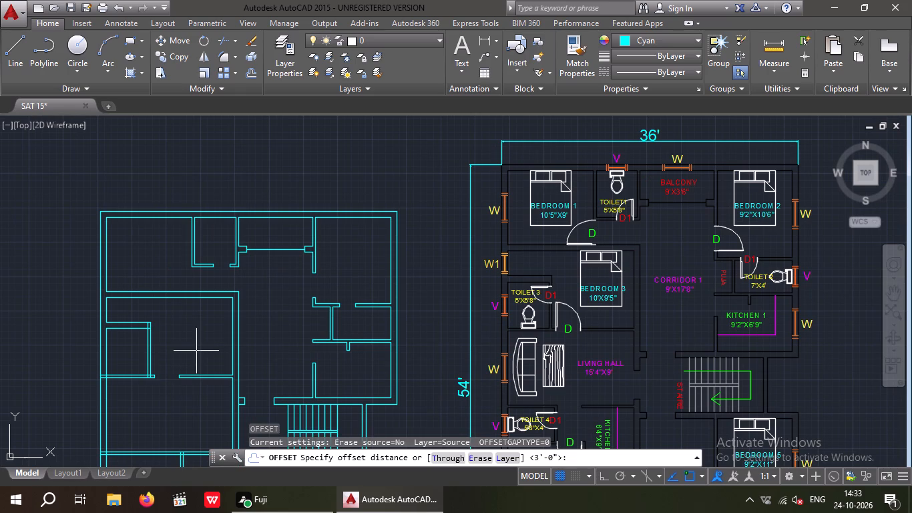
key(6)
key(shift+quotedbl)
key(Return)
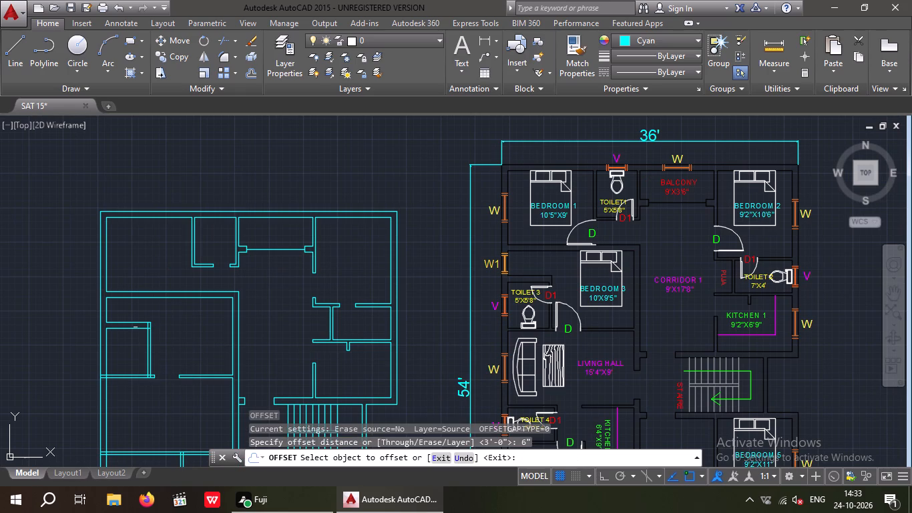
scroll(135, 325, up, 1)
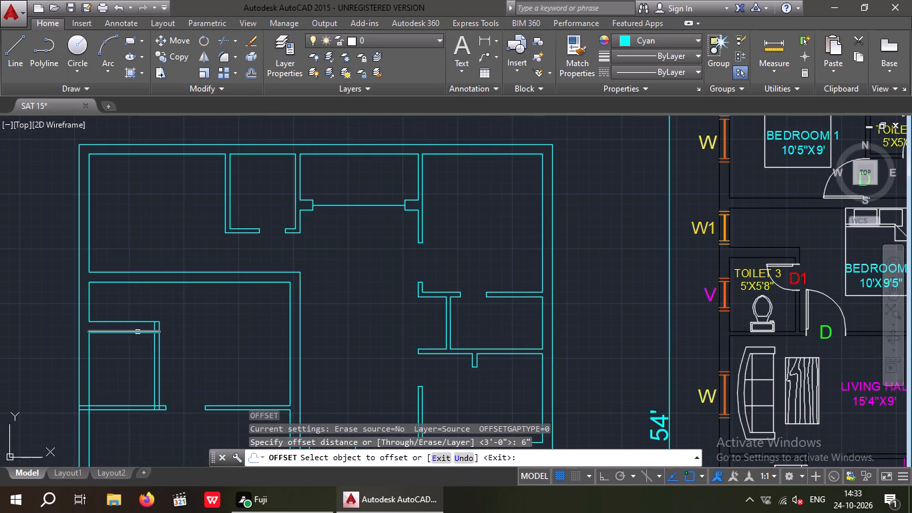
click(138, 332)
click(136, 355)
key(Escape)
key(Escape)
key(Escape)
key(Escape)
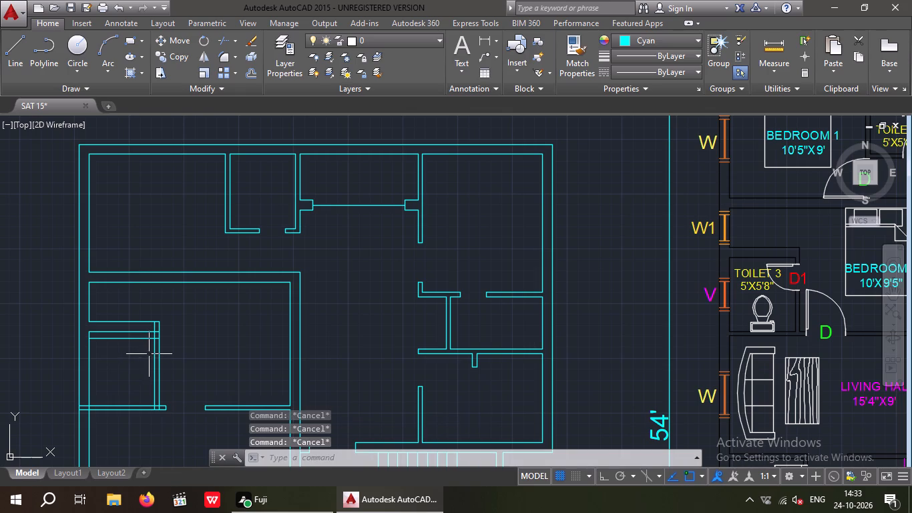
Trim the overlapping lines at Toilet 3's upper right-hand corner so the two walls join cleanly.
key(t)
key(r)
key(space)
key(space)
scroll(150, 329, up, 6)
drag(219, 303, 146, 333)
click(140, 333)
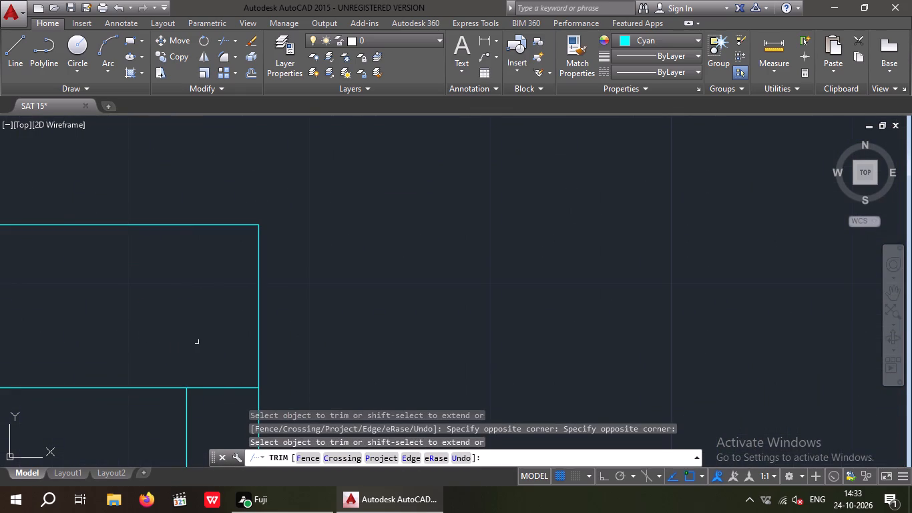
drag(228, 406, 222, 375)
click(223, 347)
Trim the door marking line inside Toilet 3 so only the piece across the right-hand wall's thickness is left.
scroll(220, 342, down, 3)
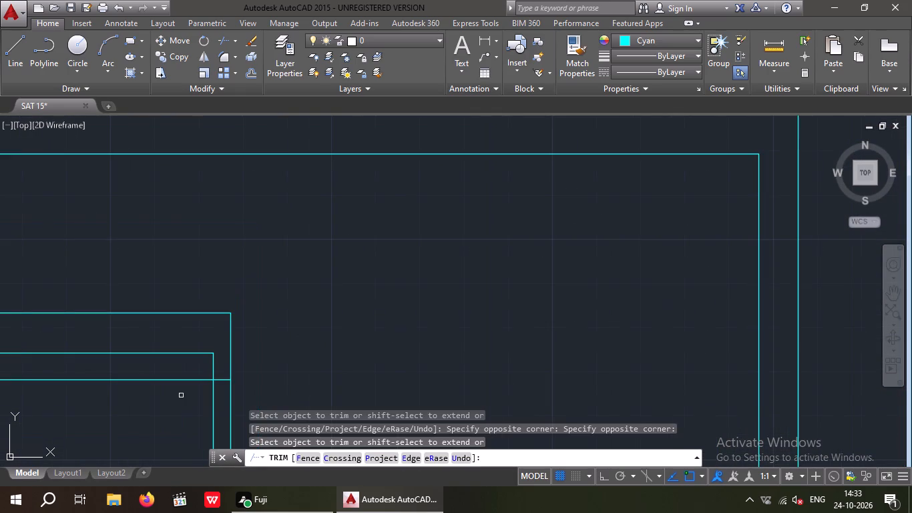
drag(163, 411, 149, 404)
click(138, 367)
scroll(140, 367, down, 3)
key(Escape)
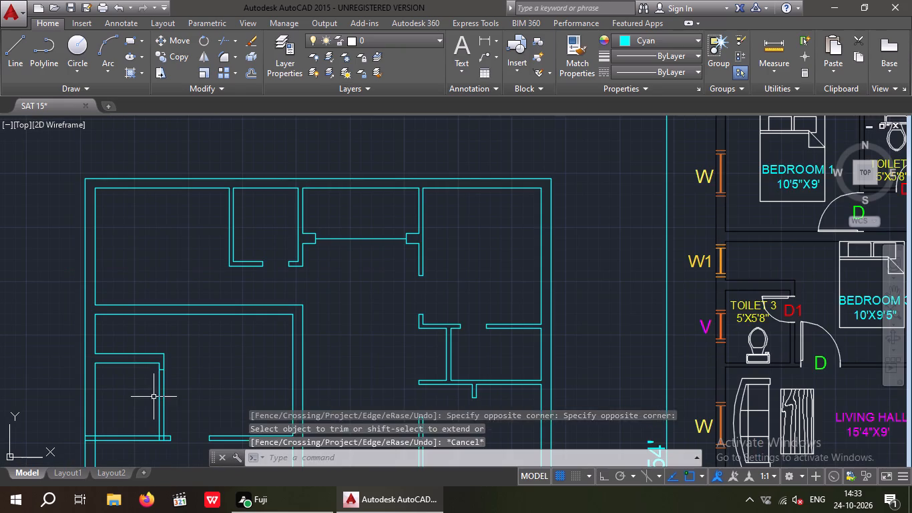
key(Escape)
Offset the short door marking line 2' down along Toilet 3's right-hand wall to mark the door width.
key(o)
key(Return)
key(2)
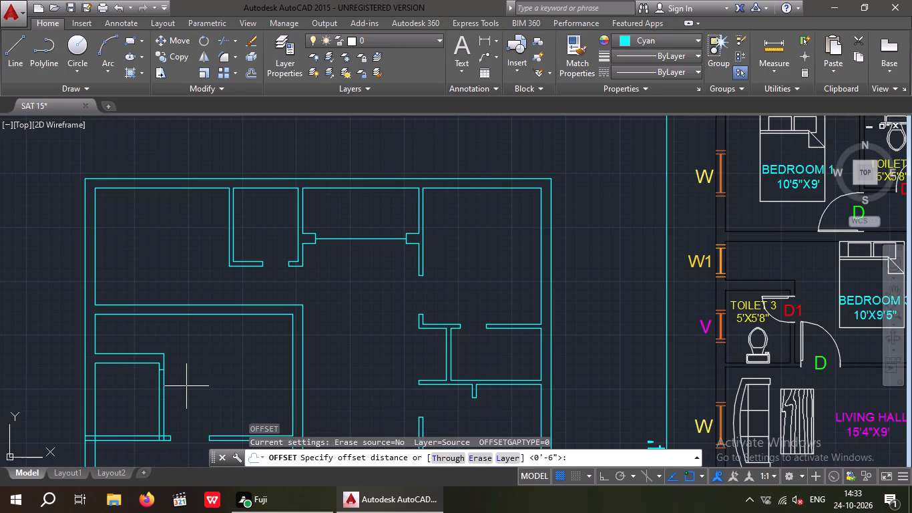
key(apostrophe)
key(Return)
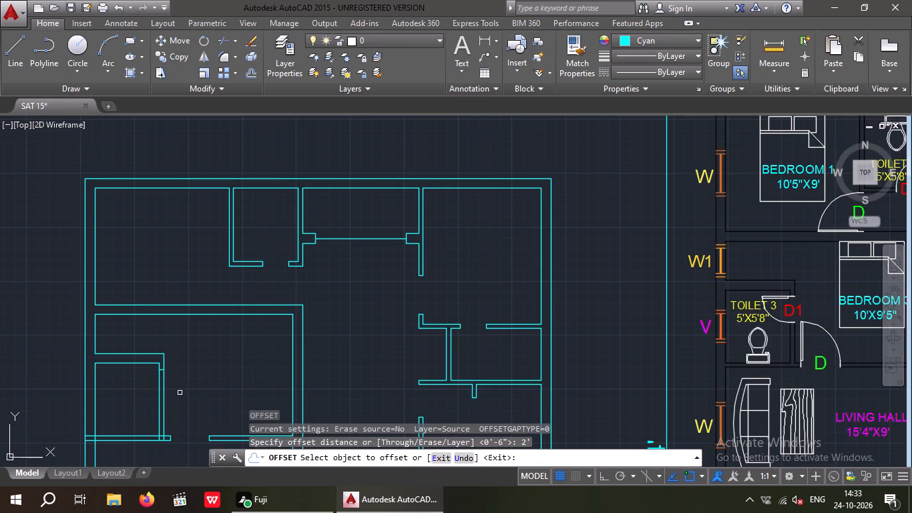
middle_drag(186, 383, 218, 317)
scroll(186, 307, up, 4)
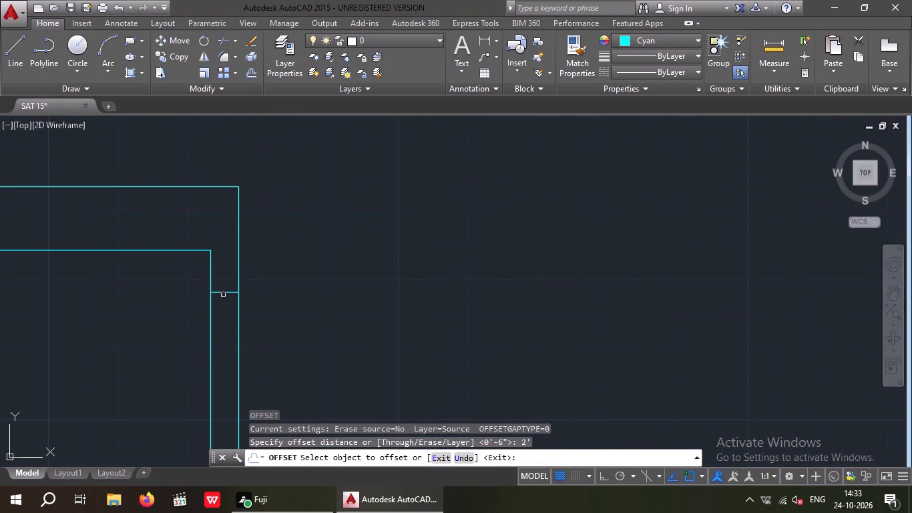
drag(223, 293, 222, 299)
scroll(218, 335, down, 2)
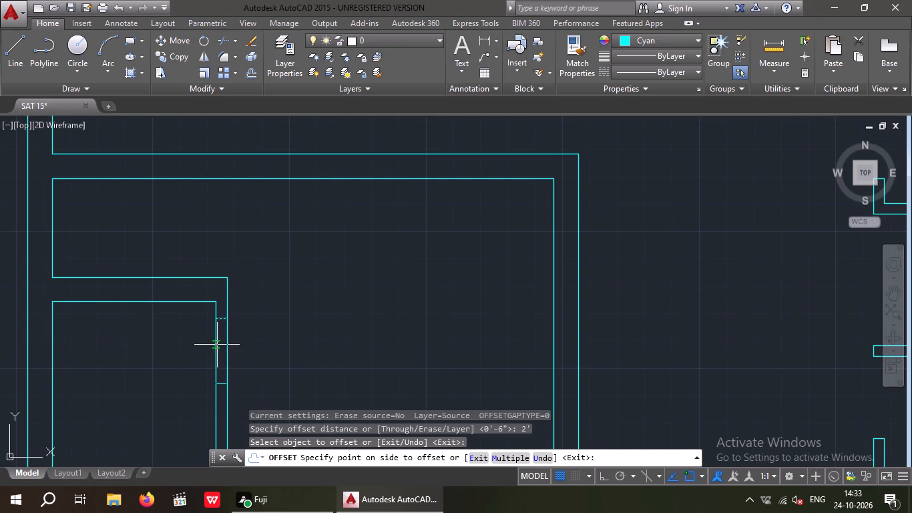
click(217, 345)
key(Escape)
key(Escape)
key(Escape)
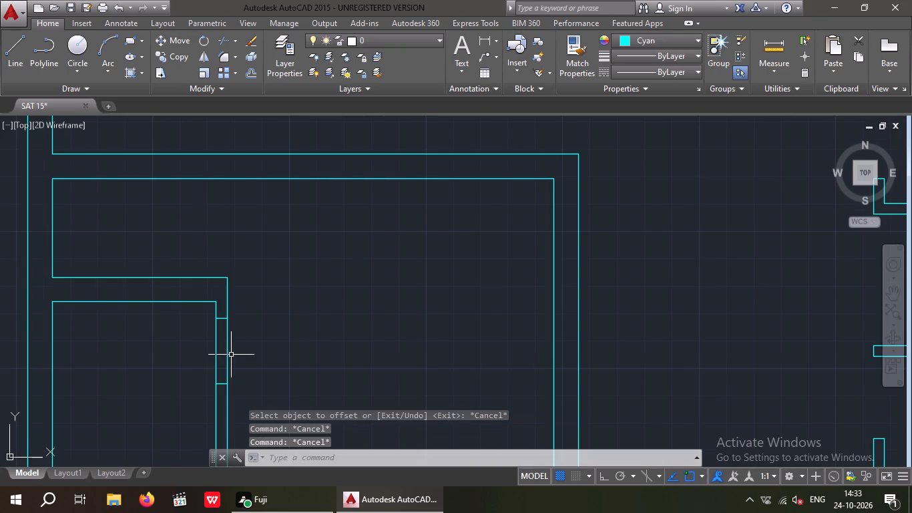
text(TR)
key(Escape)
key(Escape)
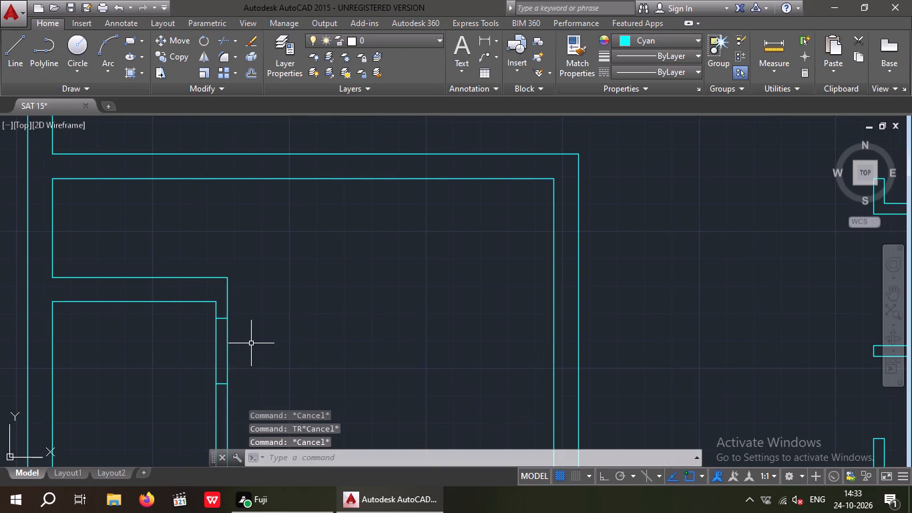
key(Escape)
Trim both lines of Toilet 3's right-hand wall between the two door marking lines to open the doorway.
key(t)
key(r)
key(space)
key(space)
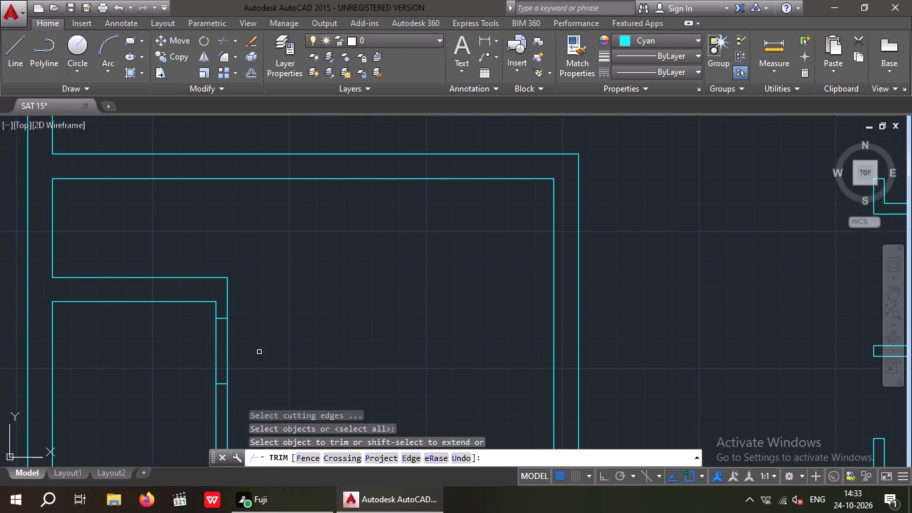
drag(263, 343, 167, 361)
click(165, 361)
scroll(182, 343, down, 3)
Trim the overlapping lines where Toilet 3's right-hand wall meets the lower wall to form an open junction.
middle_drag(214, 353, 192, 306)
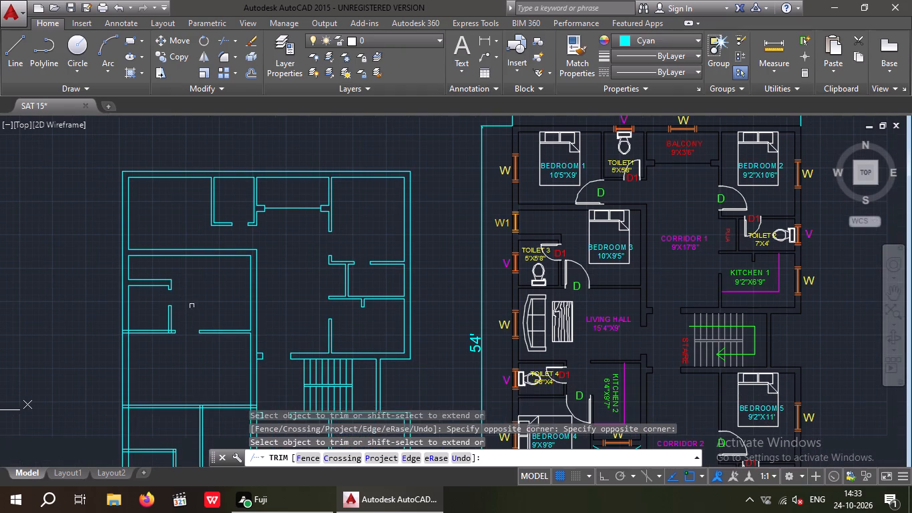
middle_drag(181, 359, 220, 341)
scroll(205, 315, up, 4)
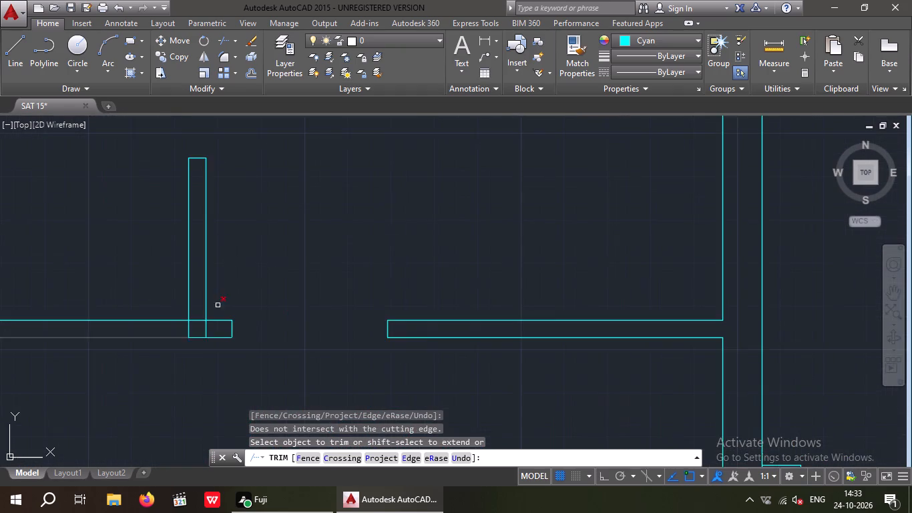
scroll(201, 332, up, 3)
drag(245, 314, 142, 350)
drag(92, 356, 105, 351)
drag(195, 331, 172, 304)
click(178, 238)
scroll(177, 252, down, 3)
scroll(162, 333, down, 2)
middle_drag(162, 333, 272, 335)
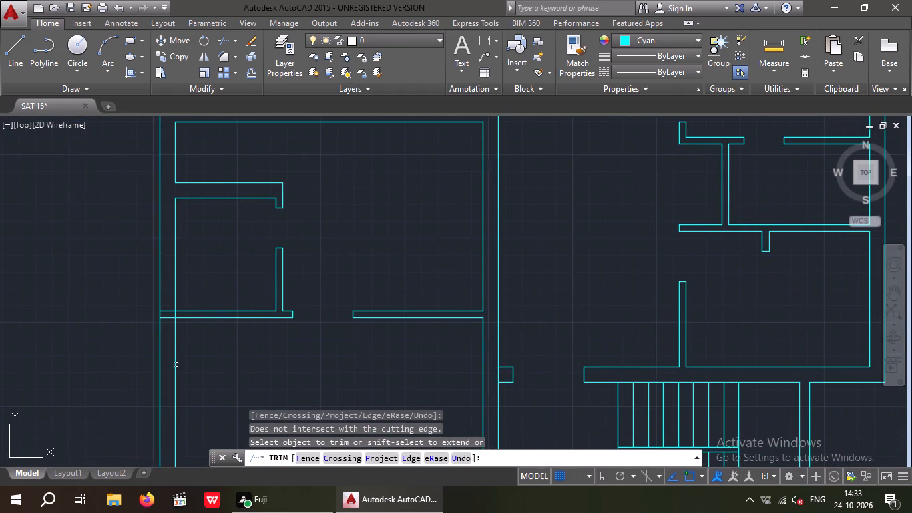
Trim the overlapping lines where Toilet 3's lower wall meets the outer left-hand wall to form an open junction.
scroll(168, 326, up, 3)
drag(179, 330, 148, 295)
click(143, 211)
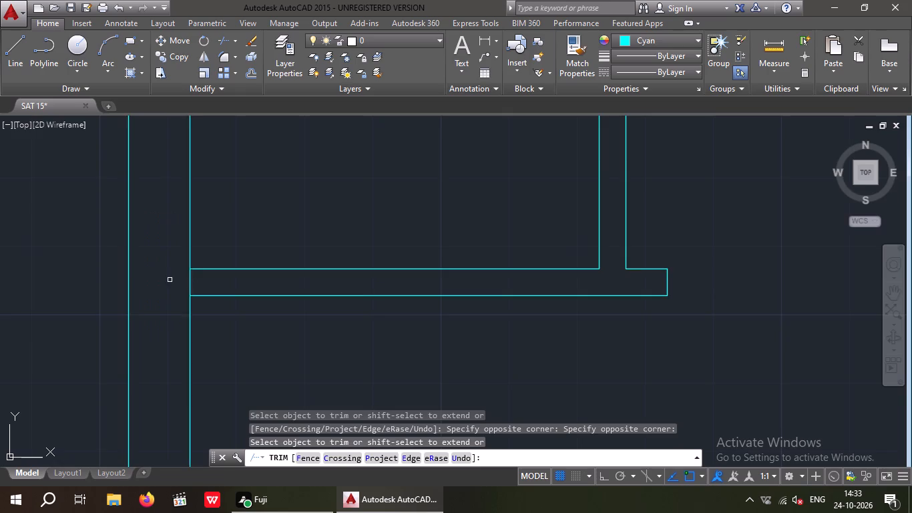
scroll(170, 277, up, 2)
drag(242, 271, 156, 307)
click(155, 307)
scroll(174, 288, down, 3)
key(Escape)
key(Escape)
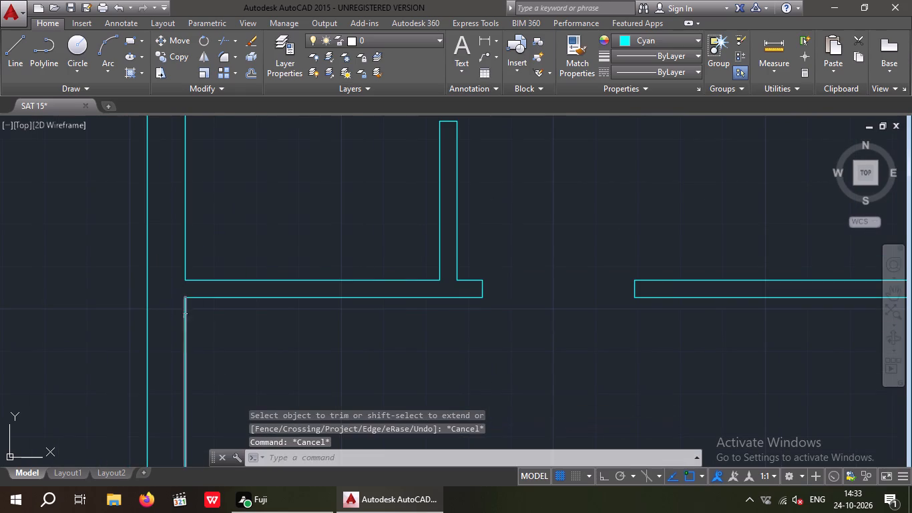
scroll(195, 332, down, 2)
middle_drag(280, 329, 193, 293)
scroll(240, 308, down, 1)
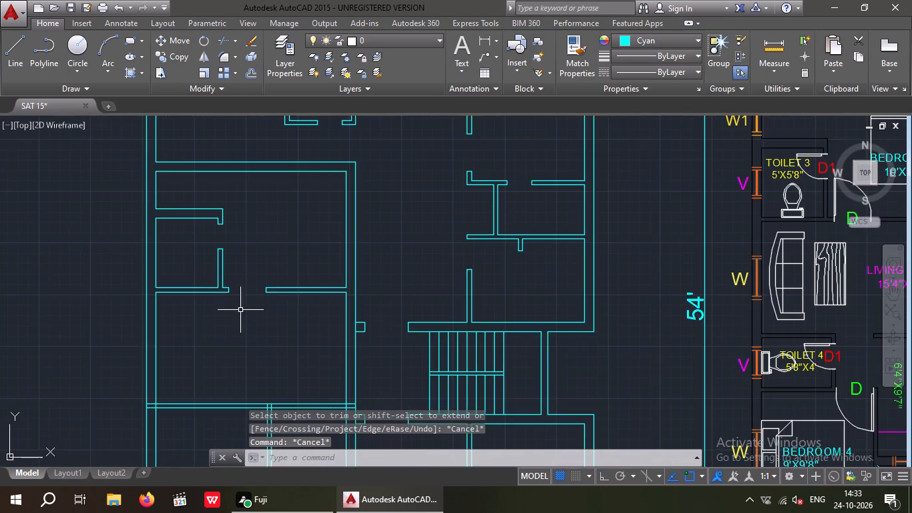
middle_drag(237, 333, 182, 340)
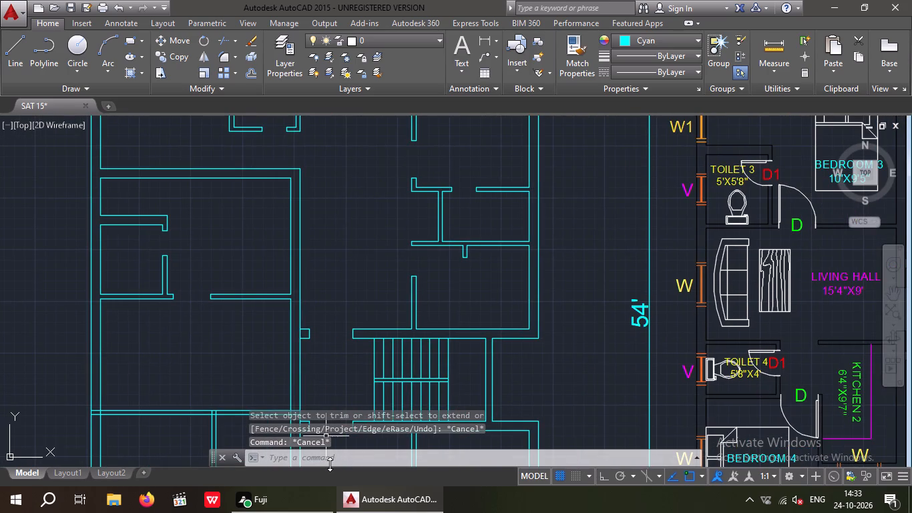